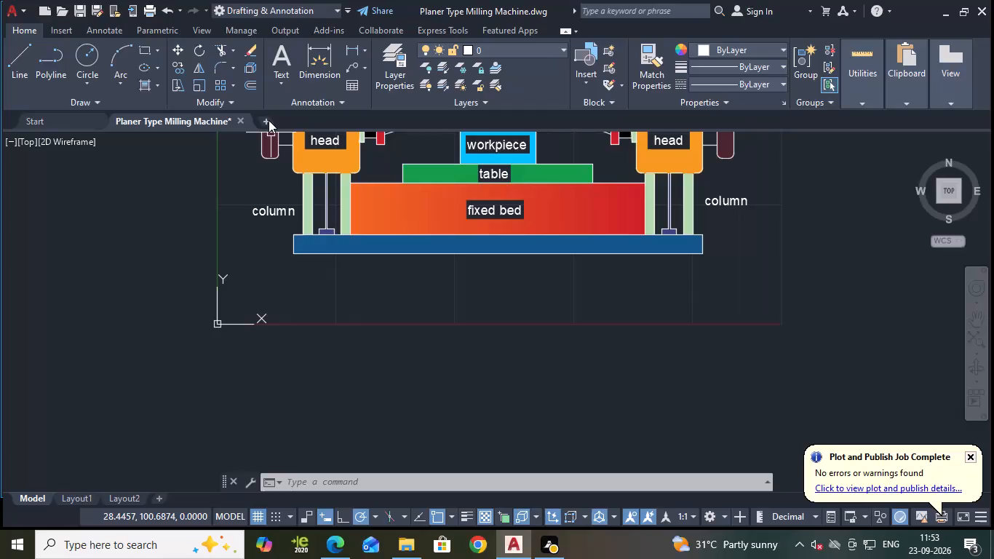
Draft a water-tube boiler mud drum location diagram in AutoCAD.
Start a new blank drawing and close the Planer Type Milling Machine drawing without saving its changes.
{"action": "left_click", "coordinate": [269, 120]}
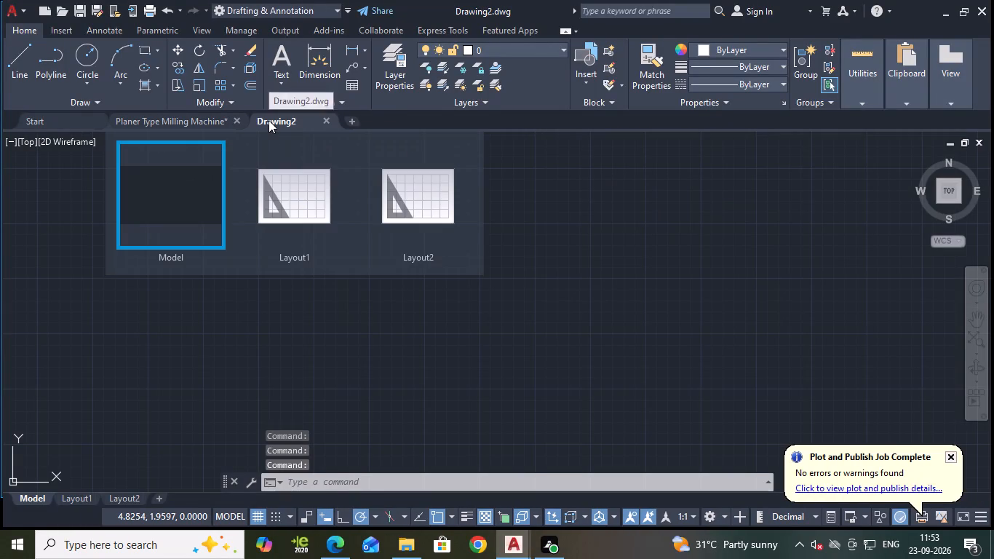
{"action": "left_click", "coordinate": [238, 122]}
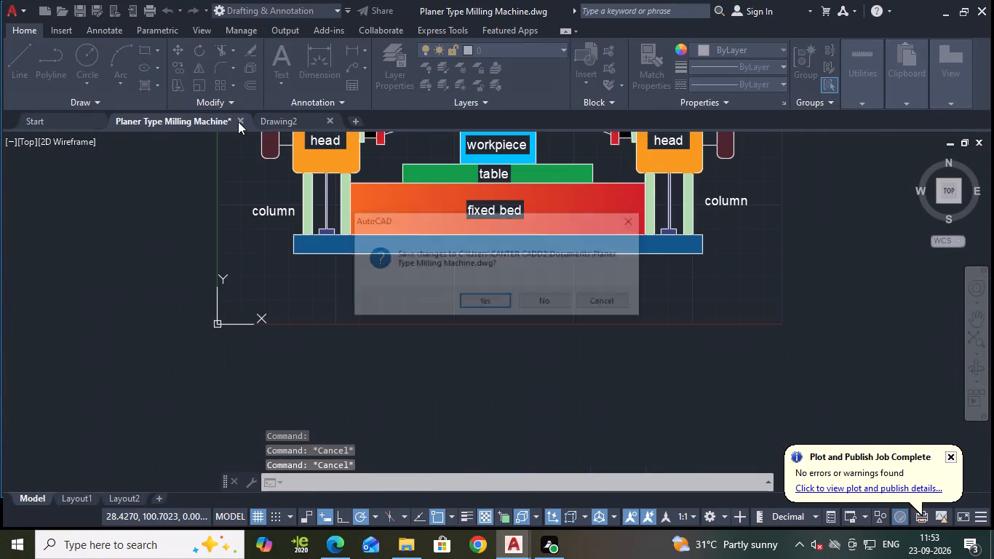
{"action": "left_click", "coordinate": [538, 301]}
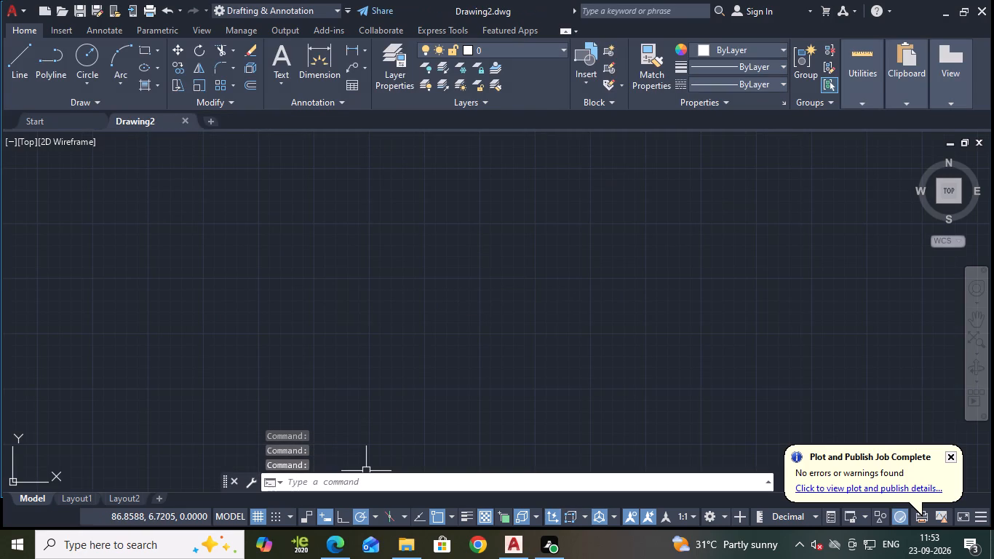
Turn on command log file recording with LOGFILEON.
{"action": "left_click", "coordinate": [360, 480]}
{"action": "type", "text": "LOG"}
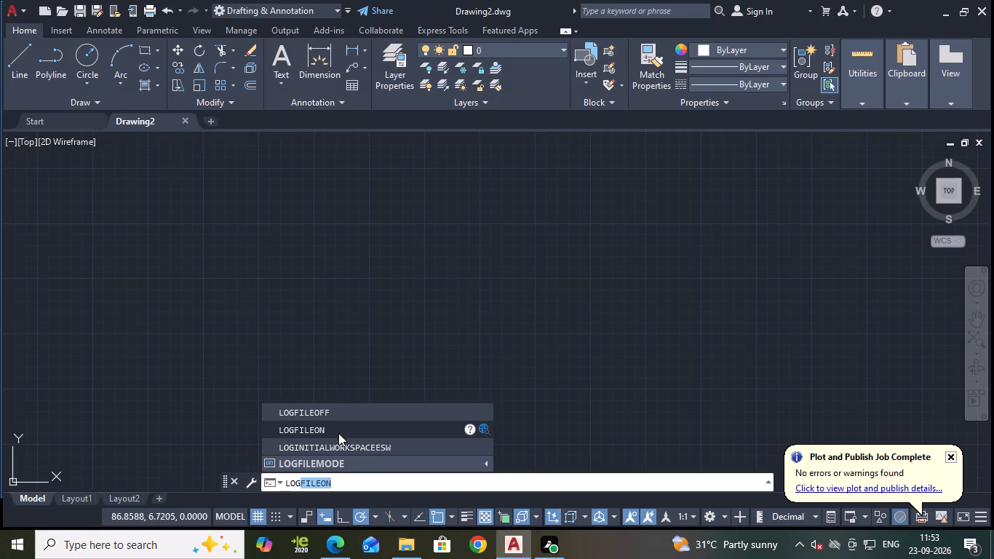
{"action": "left_click", "coordinate": [340, 433]}
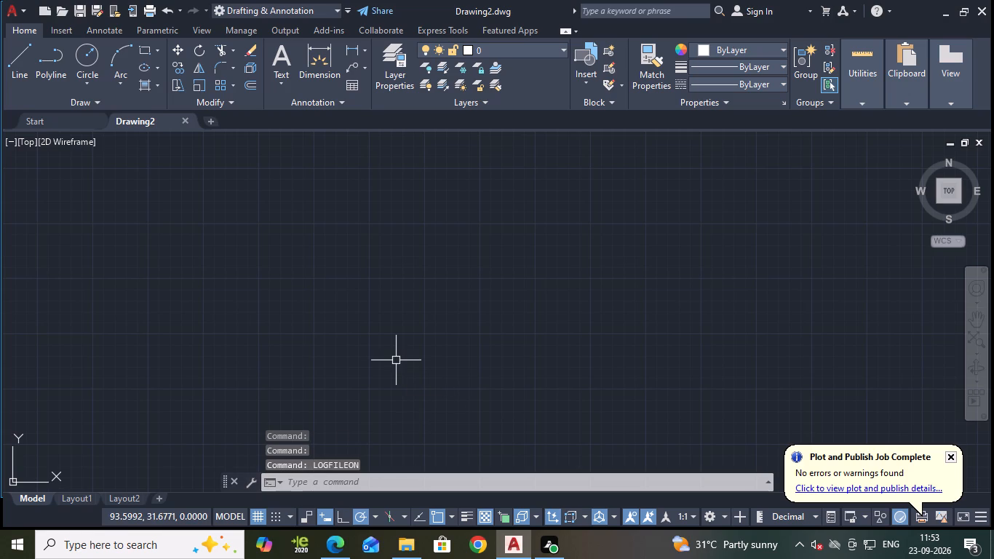
Set the model space limits from 0,0 to 290,210.
{"action": "type", "text": "LIMITS"}
{"action": "key", "text": "Return"}
{"action": "key", "text": "0"}
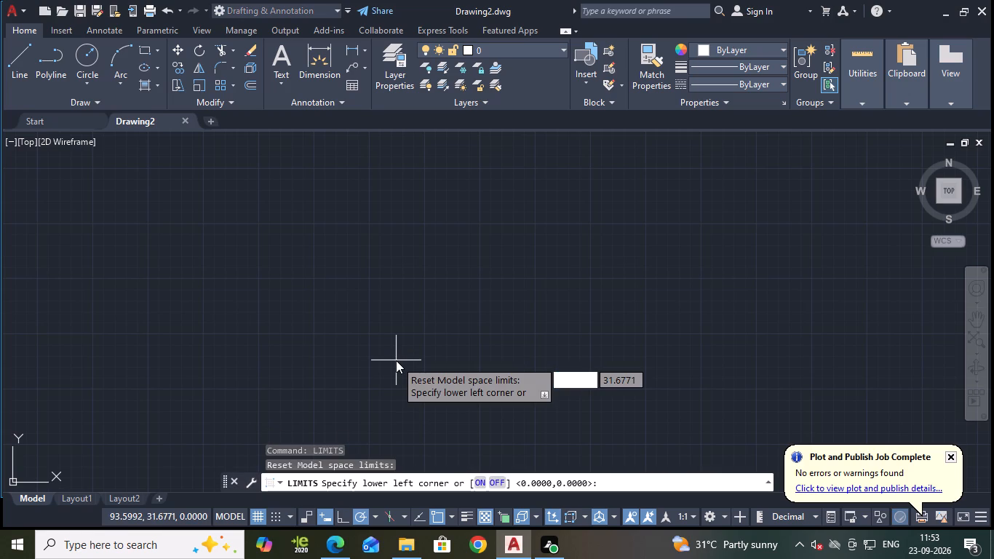
{"action": "type", "text": ",0"}
{"action": "key", "text": "Return"}
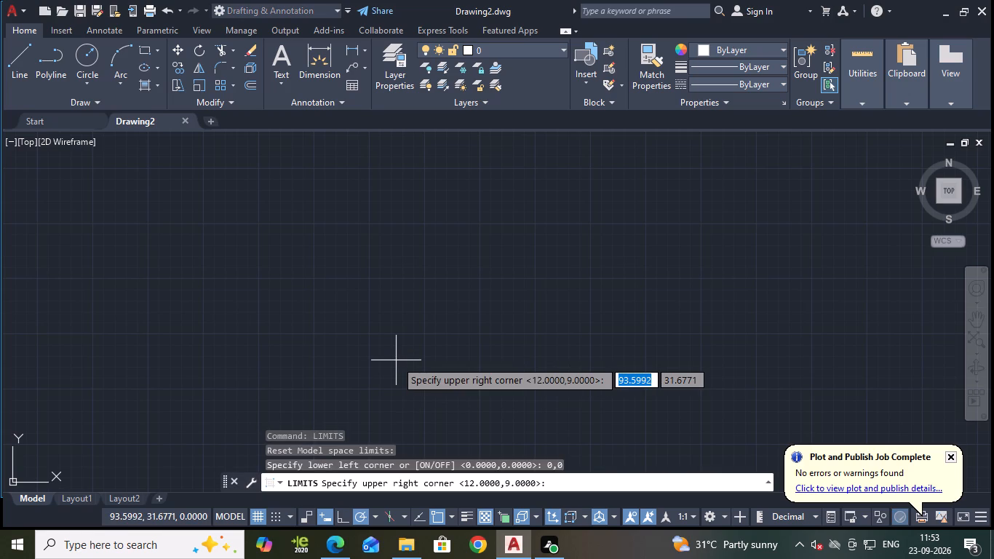
{"action": "type", "text": "29"}
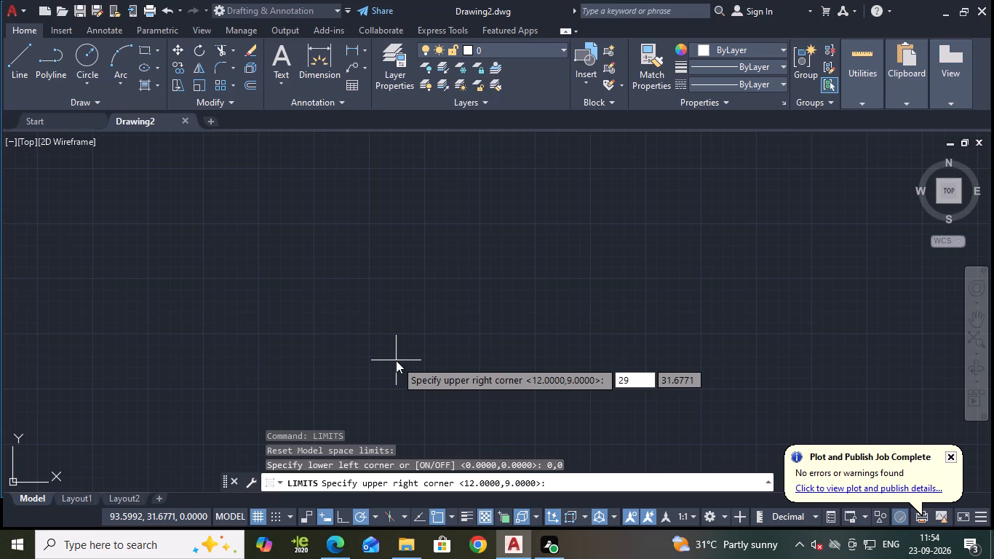
{"action": "key", "text": "0"}
{"action": "key", "text": "Tab"}
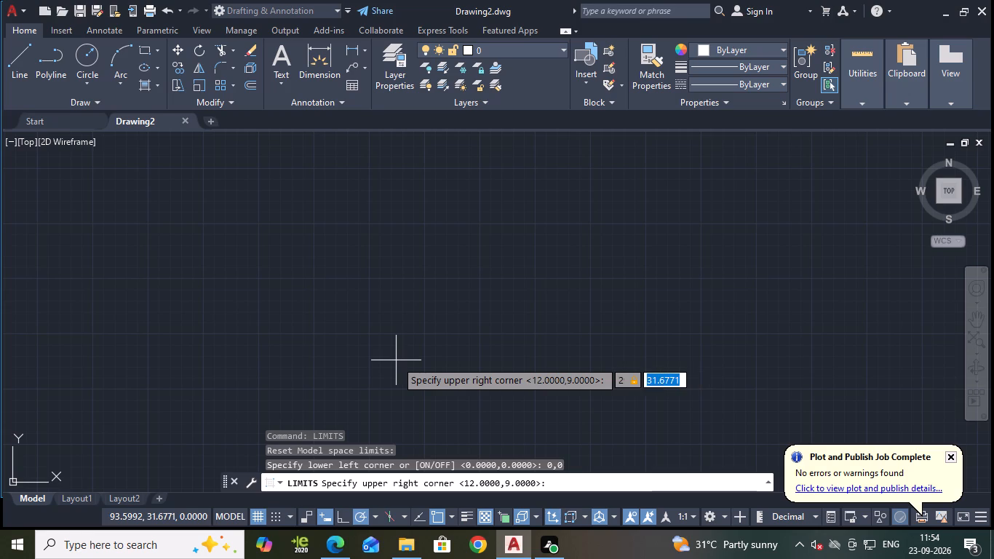
{"action": "type", "text": "210"}
{"action": "key", "text": "Return"}
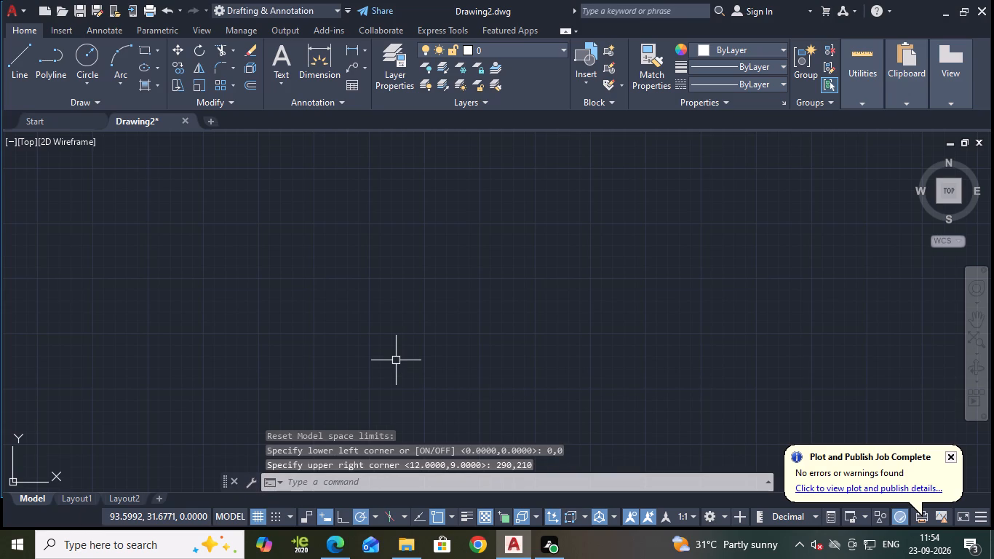
Turn off the grid display beyond the limits in the drafting settings.
{"action": "key", "text": "z"}
{"action": "key", "text": "Return"}
{"action": "key", "text": "e"}
{"action": "key", "text": "Return"}
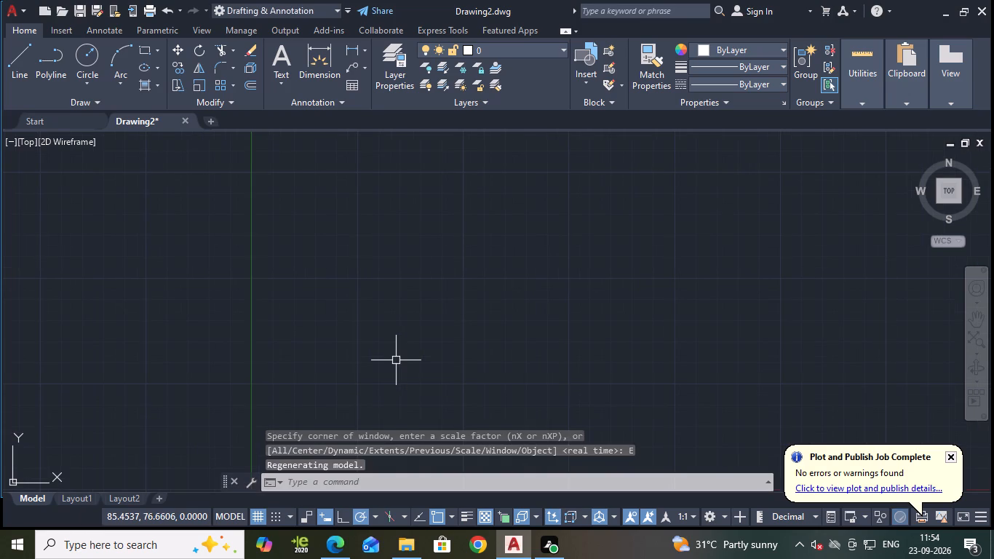
{"action": "type", "text": "DS"}
{"action": "key", "text": "Return"}
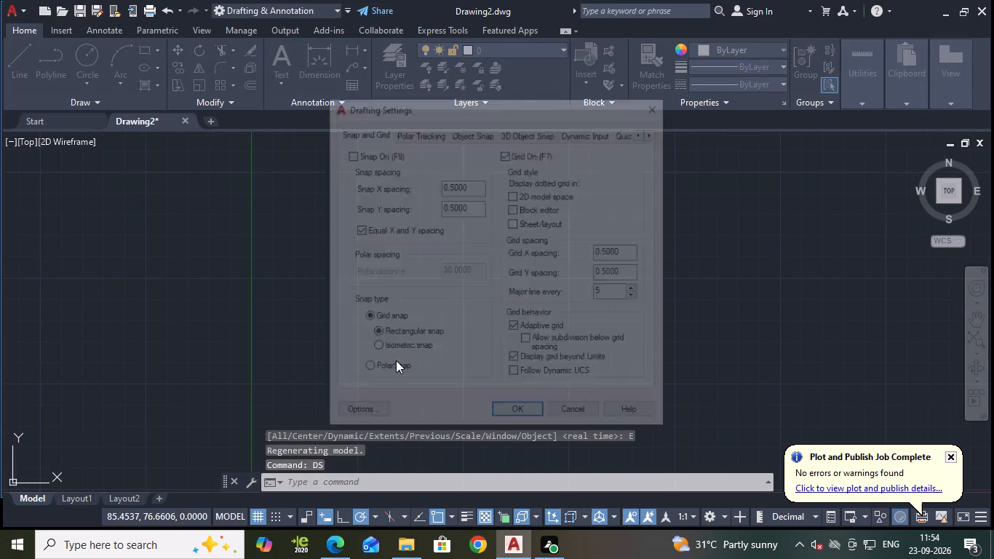
{"action": "left_click", "coordinate": [359, 132]}
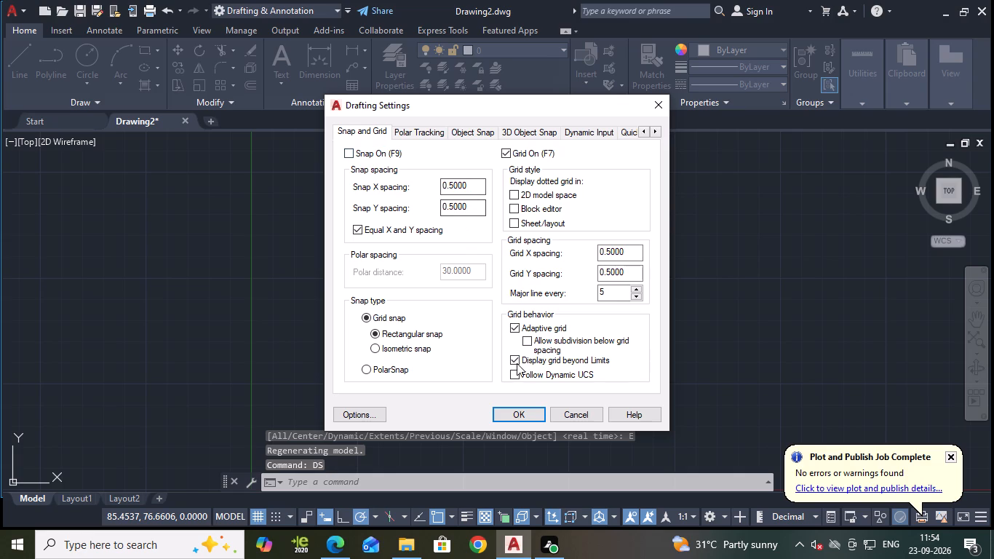
{"action": "left_click", "coordinate": [512, 362]}
{"action": "left_click", "coordinate": [520, 413]}
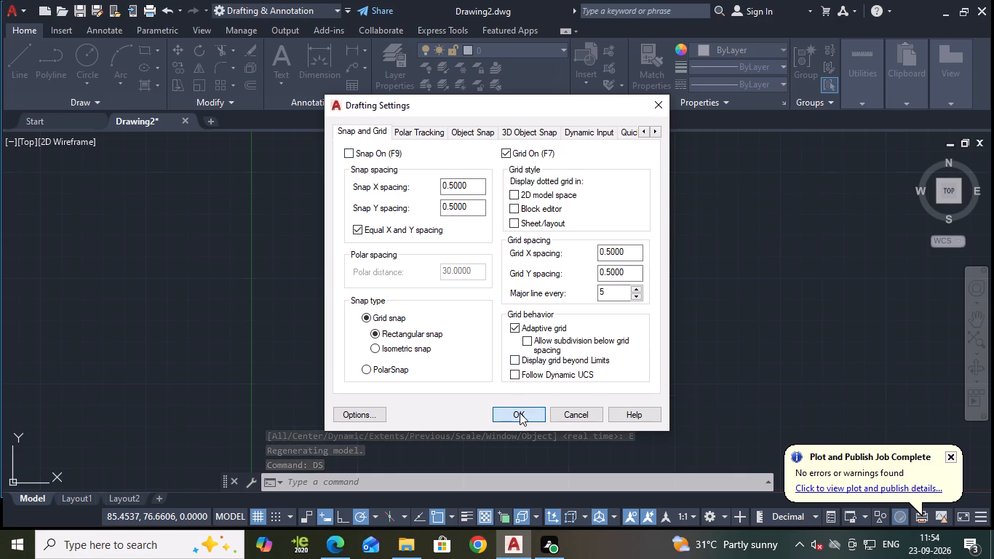
Save the drawing in Documents as "water-tube boiler with a mud drum".
{"action": "scroll", "coordinate": [519, 250], "scroll_direction": "down", "scroll_amount": 2}
{"action": "scroll", "coordinate": [518, 250], "scroll_direction": "up", "scroll_amount": 1}
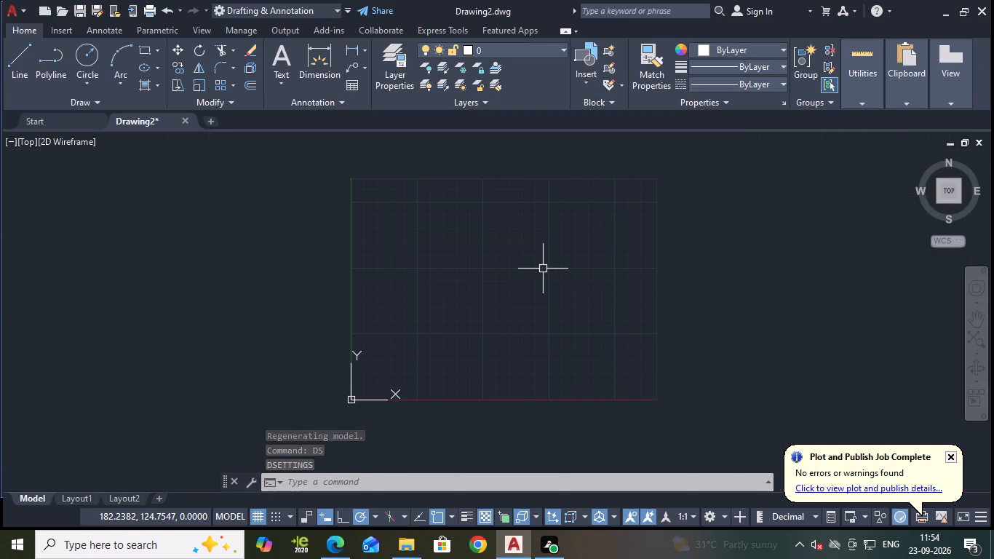
{"action": "key", "text": "ctrl+s"}
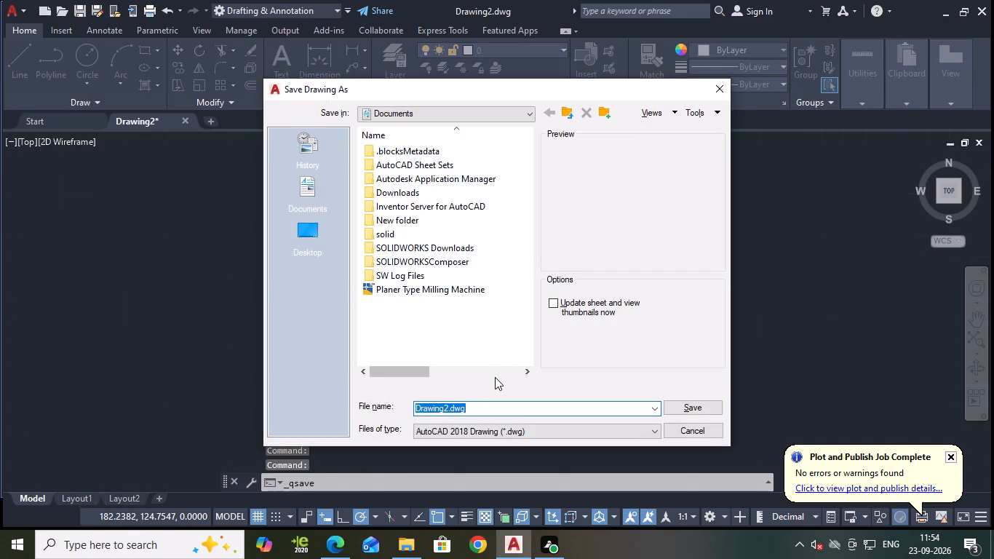
{"action": "key", "text": "ctrl+v"}
{"action": "left_click", "coordinate": [687, 409]}
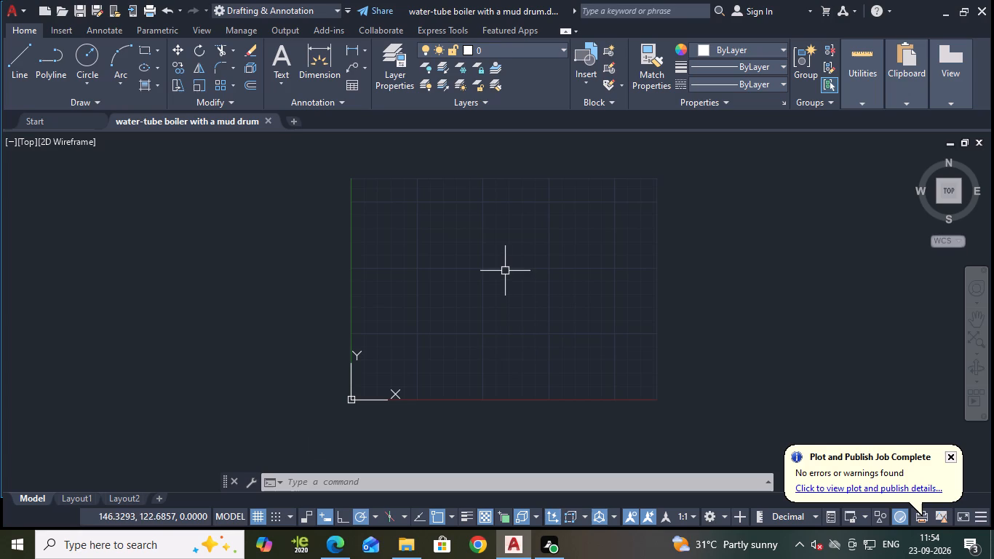
Draw a closed horizontal rectangle with lines, about 111 long and 25 high, in the upper part of the drawing limits.
{"action": "scroll", "coordinate": [480, 289], "scroll_direction": "up", "scroll_amount": 1}
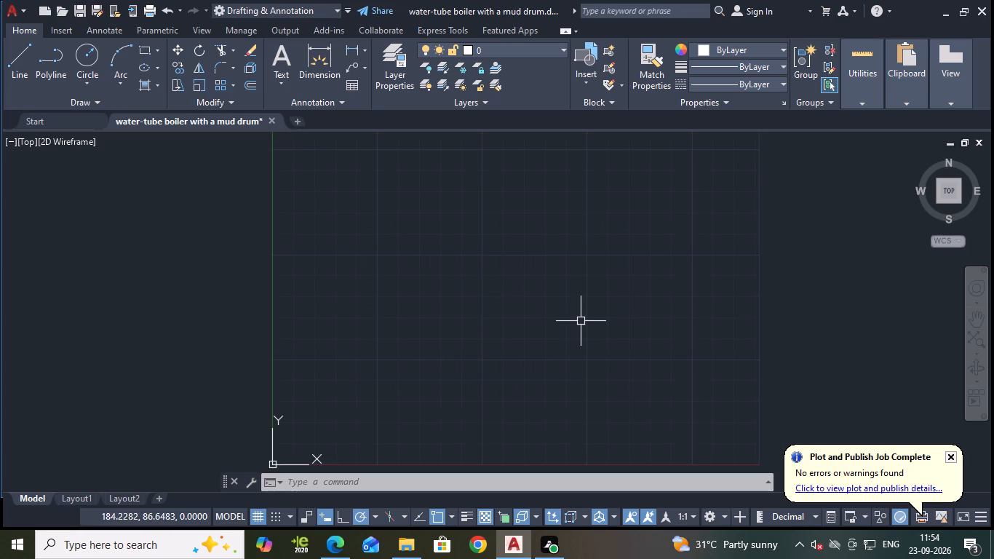
{"action": "middle_click_drag", "start_coordinate": [538, 287], "coordinate": [541, 282]}
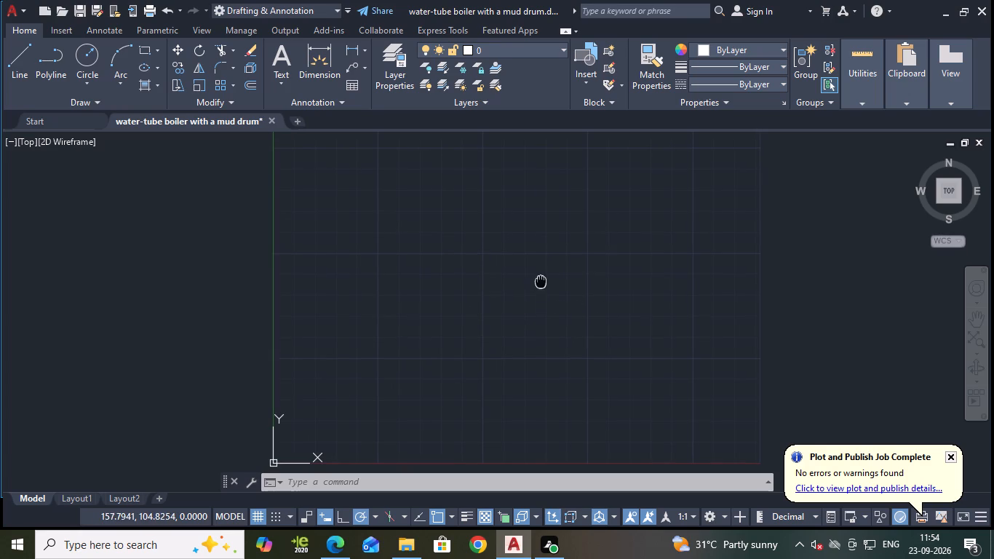
{"action": "middle_click_drag", "start_coordinate": [541, 282], "coordinate": [552, 247]}
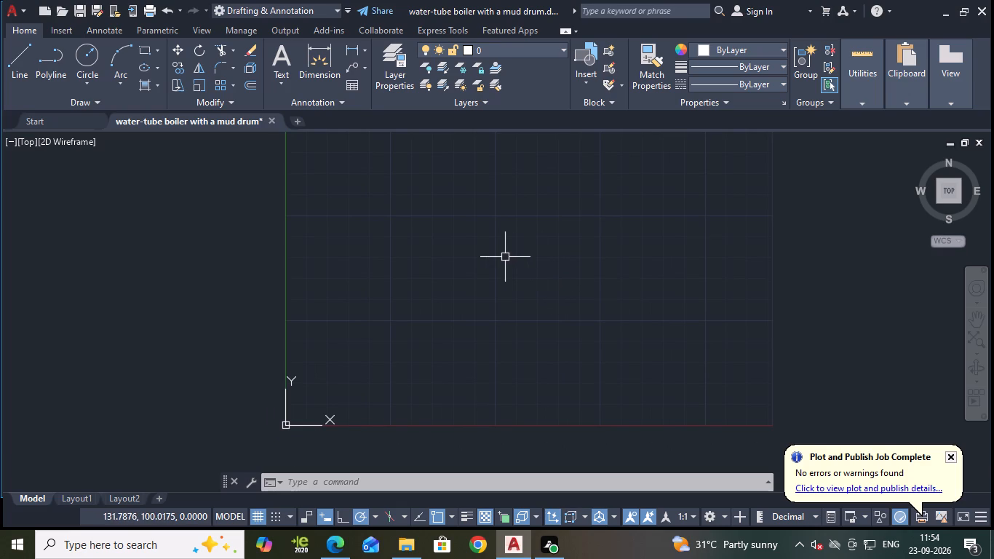
{"action": "left_click", "coordinate": [19, 62]}
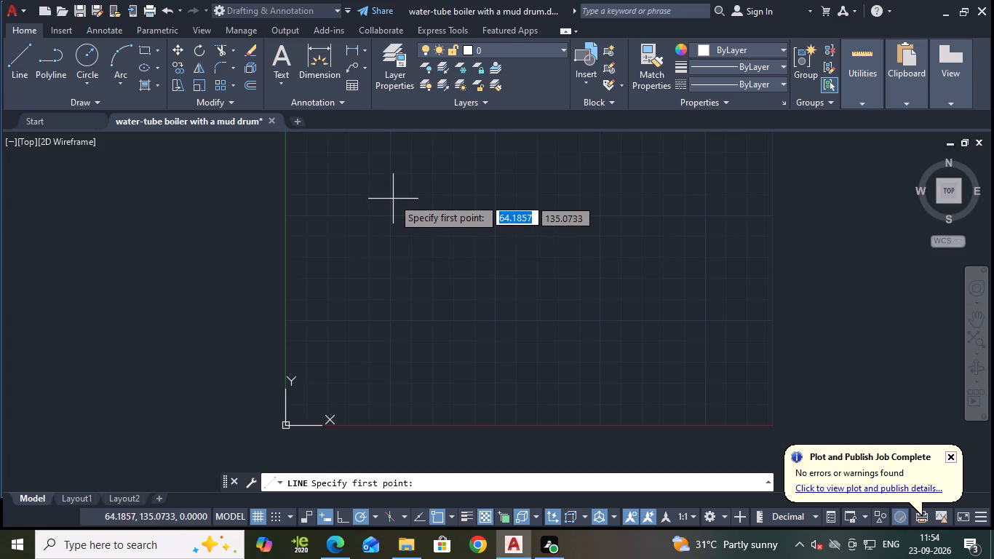
{"action": "scroll", "coordinate": [389, 197], "scroll_direction": "down", "scroll_amount": 1}
{"action": "middle_click_drag", "start_coordinate": [389, 197], "coordinate": [393, 234]}
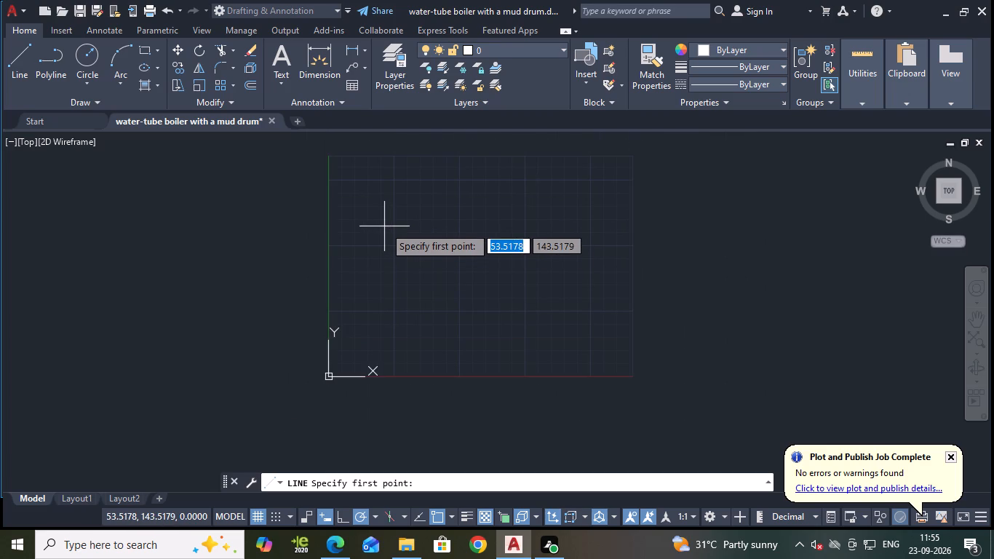
{"action": "scroll", "coordinate": [384, 226], "scroll_direction": "up", "scroll_amount": 1}
{"action": "left_click", "coordinate": [389, 211]}
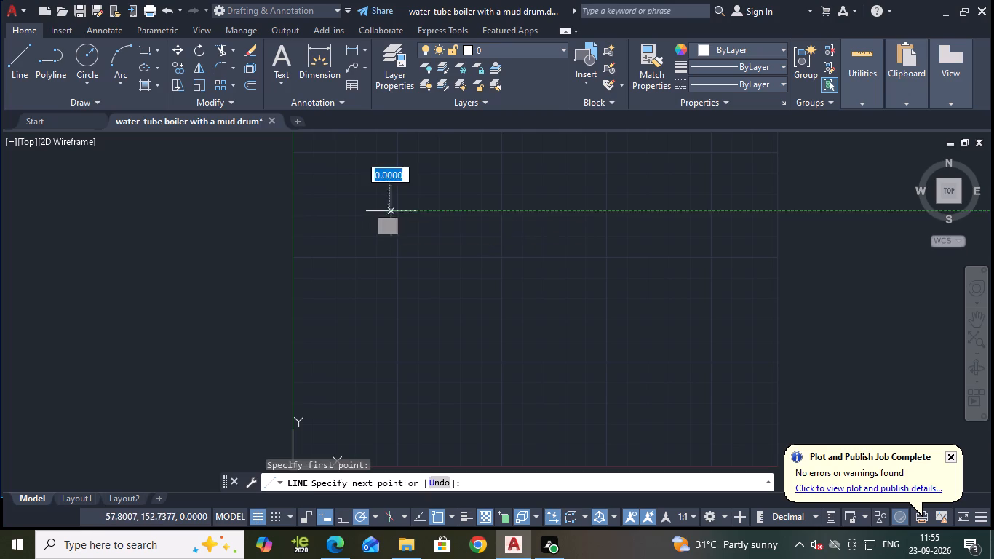
{"action": "left_click", "coordinate": [576, 211]}
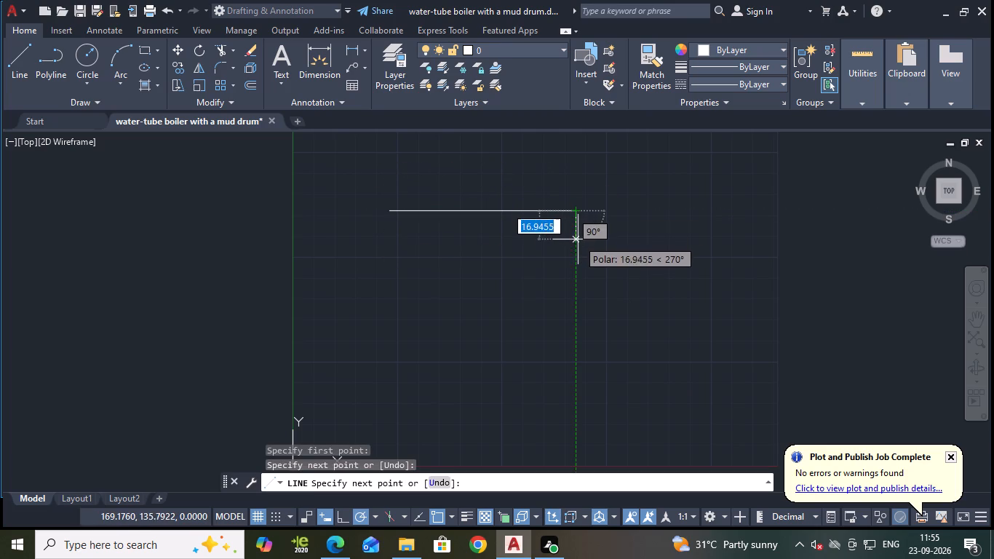
{"action": "type", "text": "25"}
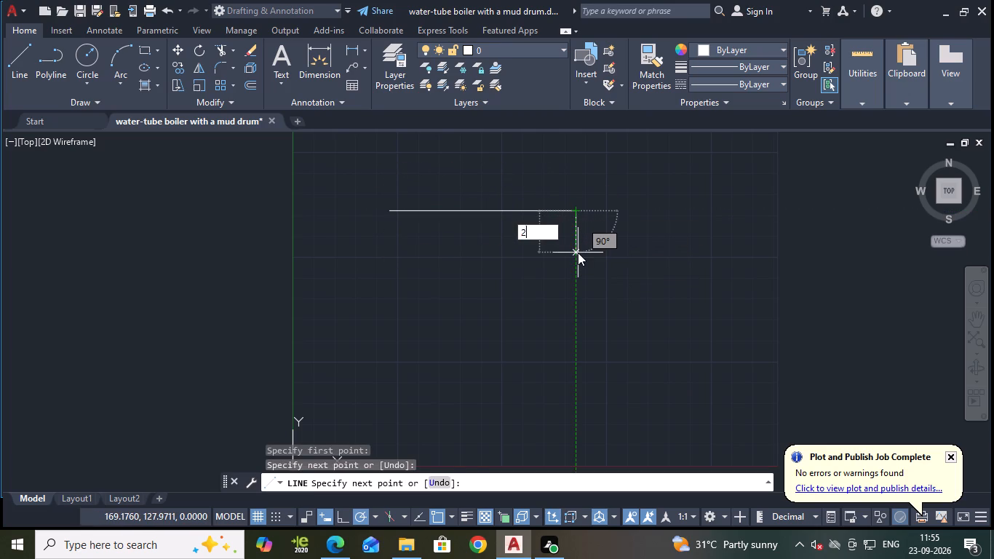
{"action": "key", "text": "Return"}
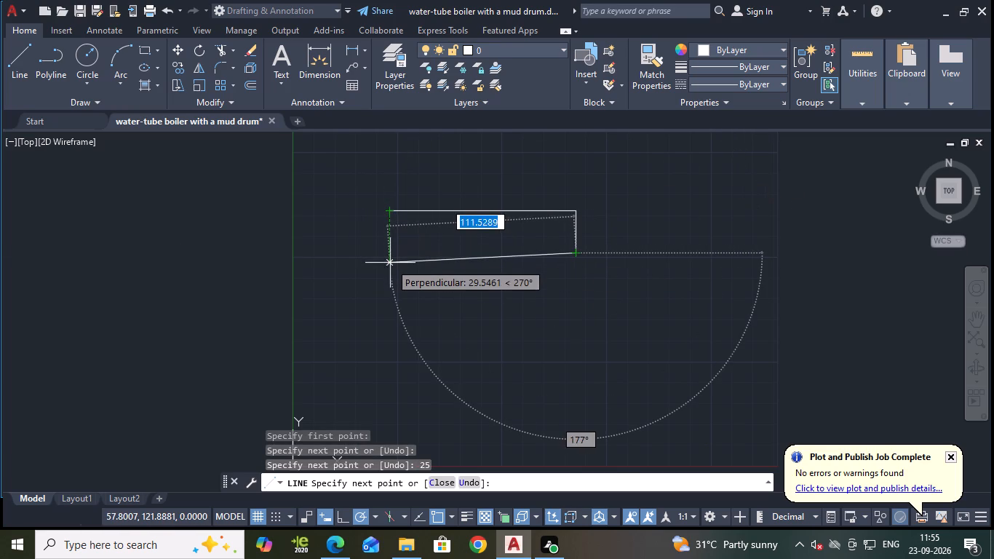
{"action": "left_click", "coordinate": [389, 250]}
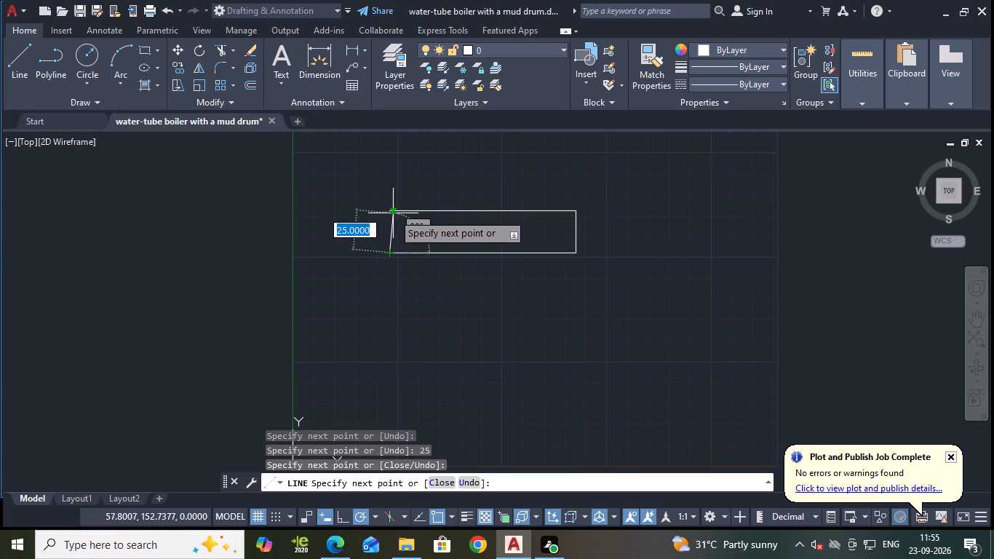
{"action": "left_click", "coordinate": [390, 213]}
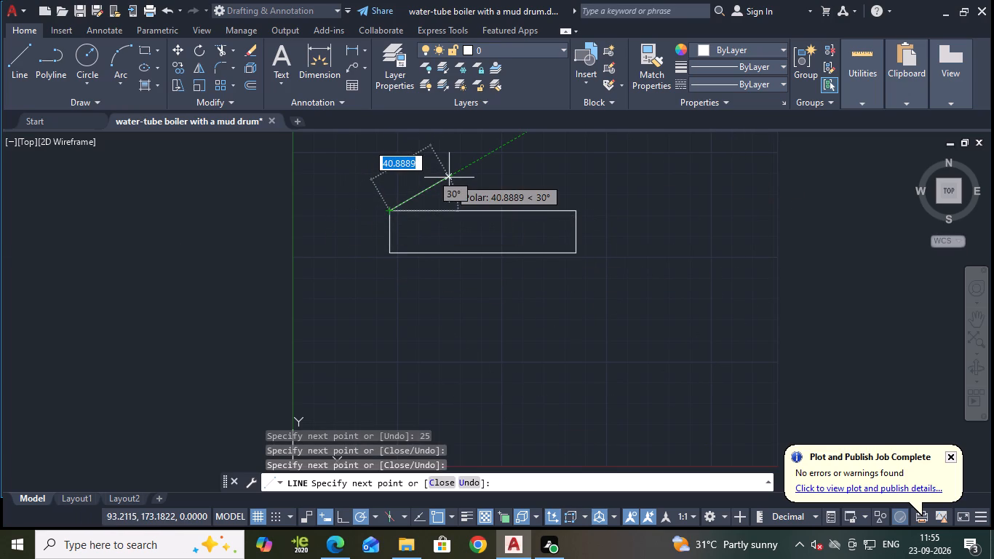
{"action": "key", "text": "Escape"}
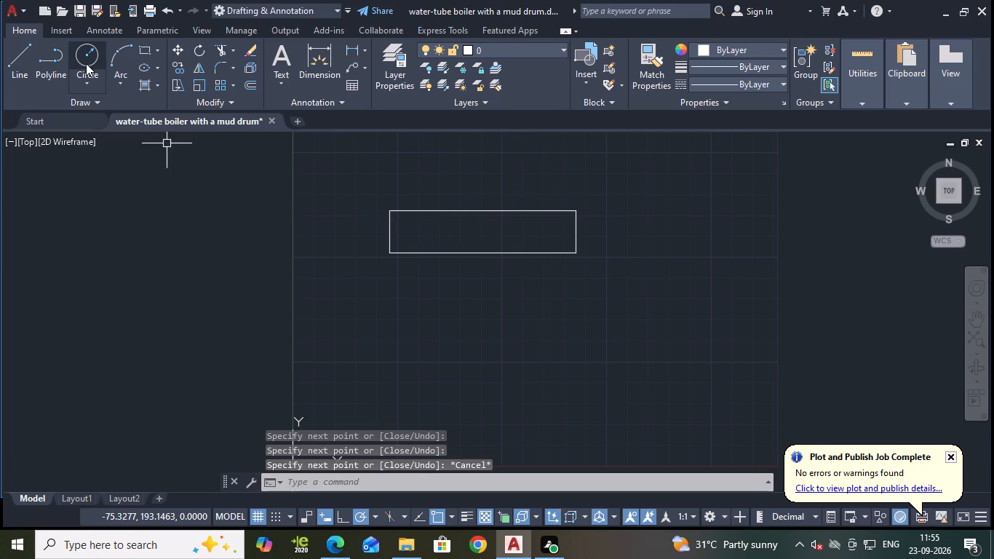
Draw a 2-Point circle whose diameter spans the rectangle's left edge, from its upper-left to its lower-left corner.
{"action": "left_click", "coordinate": [86, 63]}
{"action": "left_click", "coordinate": [85, 87]}
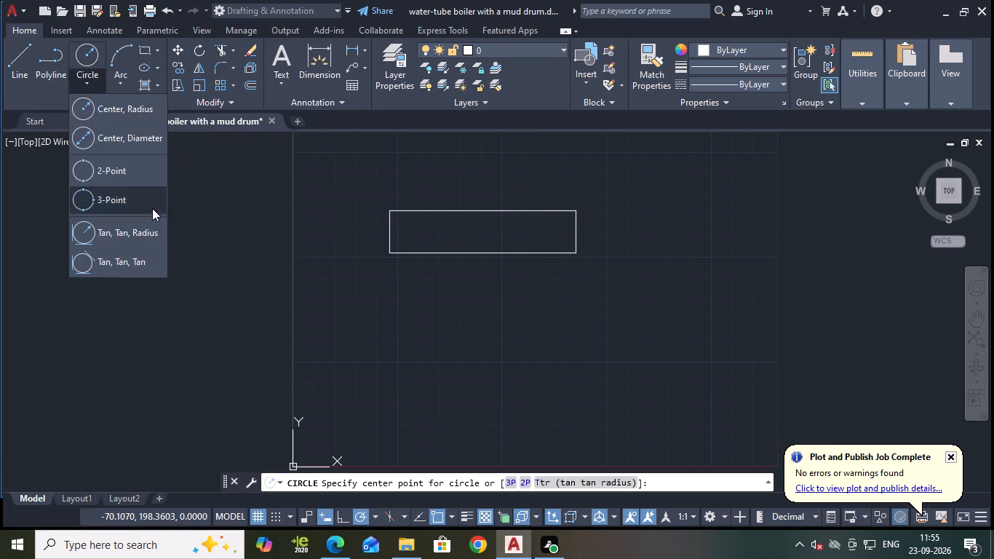
{"action": "left_click", "coordinate": [98, 162]}
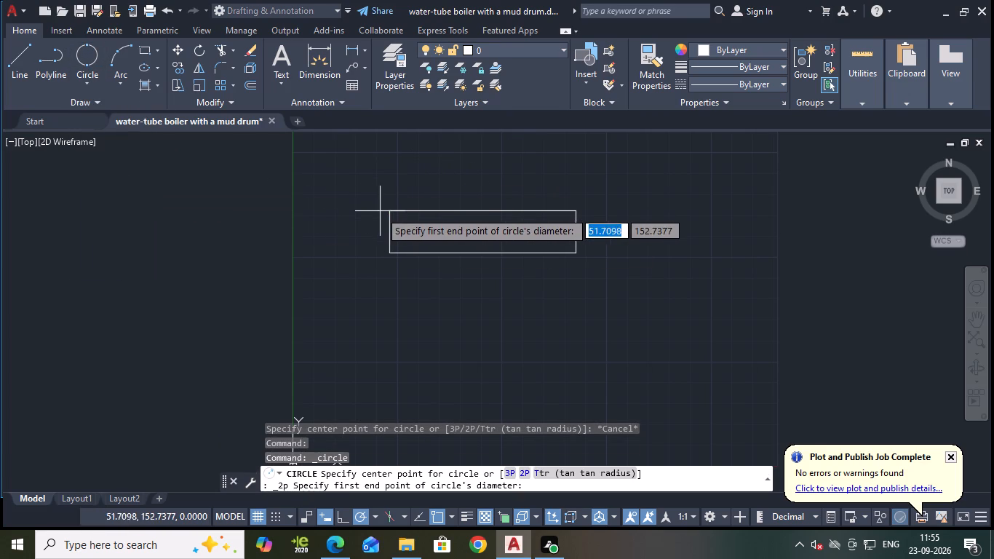
{"action": "left_click", "coordinate": [389, 215]}
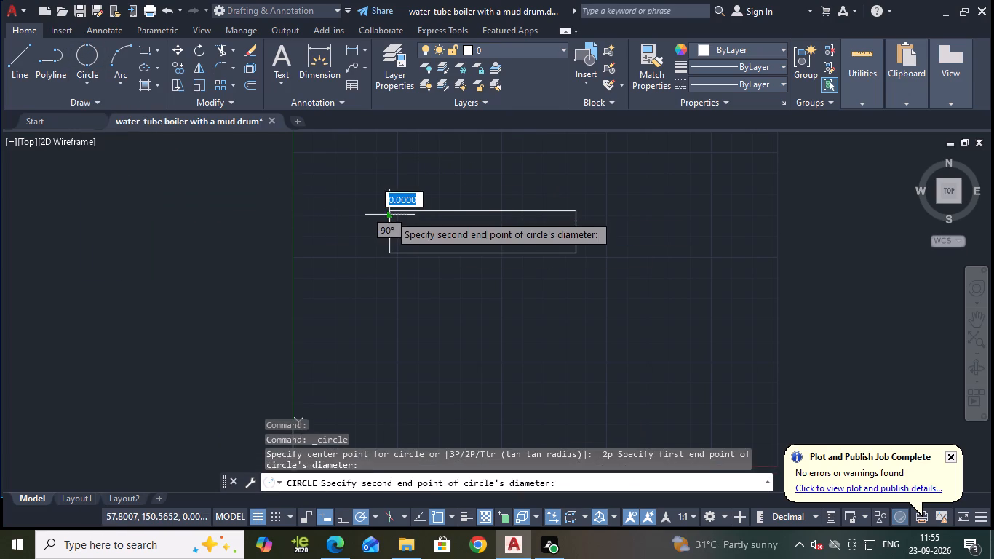
{"action": "key", "text": "Escape"}
{"action": "left_click", "coordinate": [95, 63]}
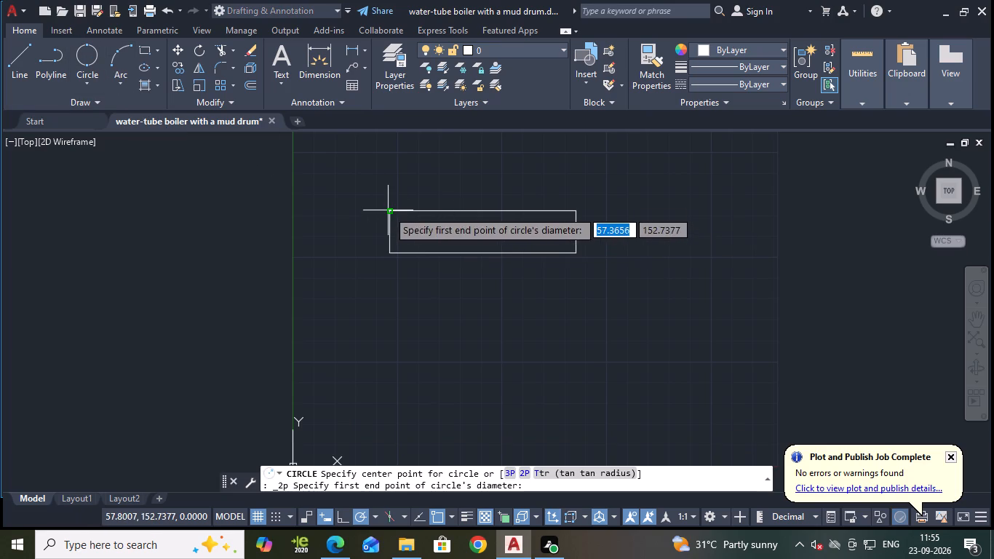
{"action": "left_click", "coordinate": [390, 209]}
{"action": "left_click", "coordinate": [390, 255]}
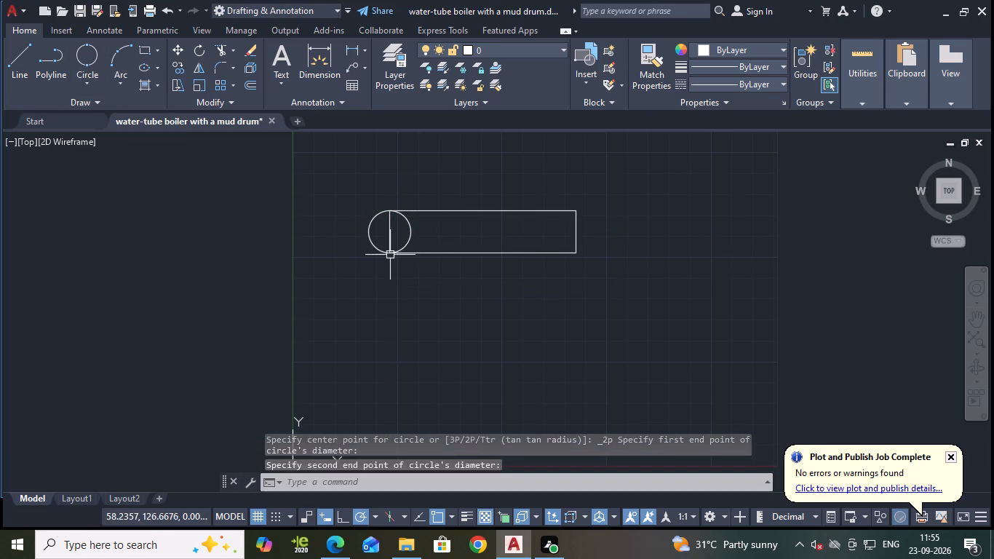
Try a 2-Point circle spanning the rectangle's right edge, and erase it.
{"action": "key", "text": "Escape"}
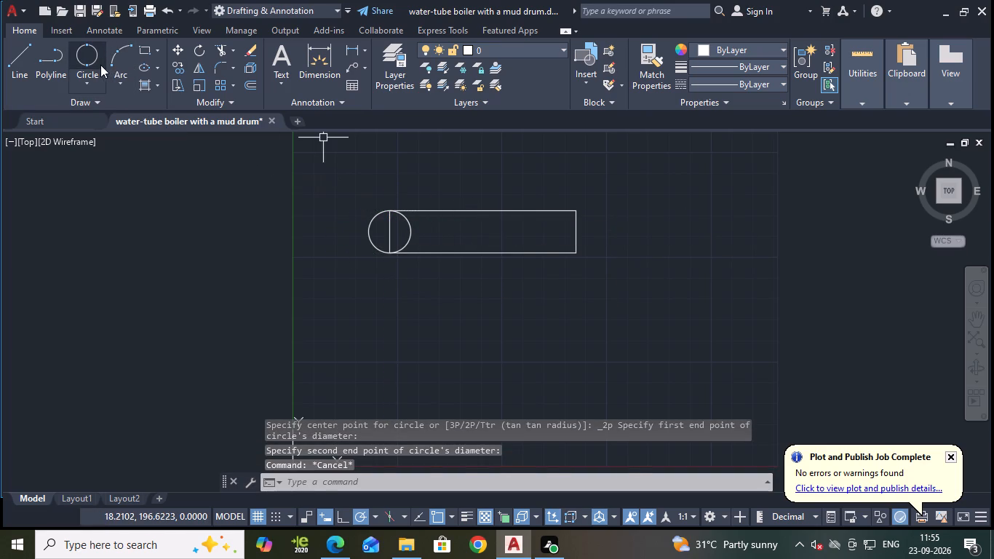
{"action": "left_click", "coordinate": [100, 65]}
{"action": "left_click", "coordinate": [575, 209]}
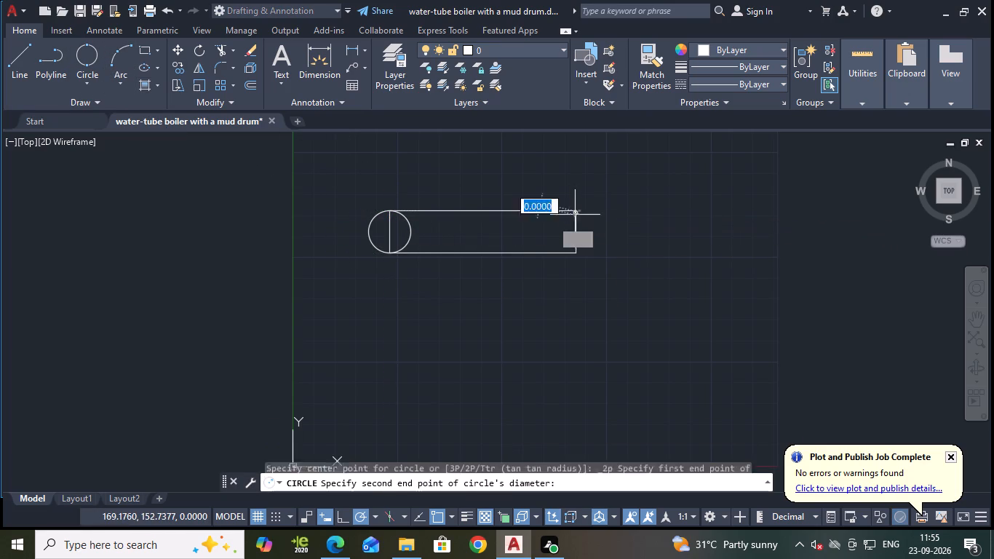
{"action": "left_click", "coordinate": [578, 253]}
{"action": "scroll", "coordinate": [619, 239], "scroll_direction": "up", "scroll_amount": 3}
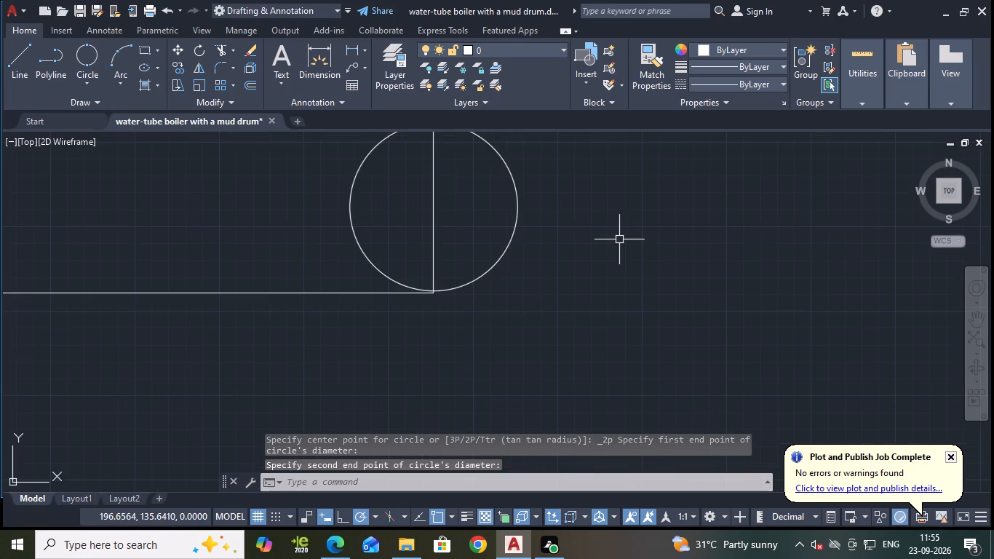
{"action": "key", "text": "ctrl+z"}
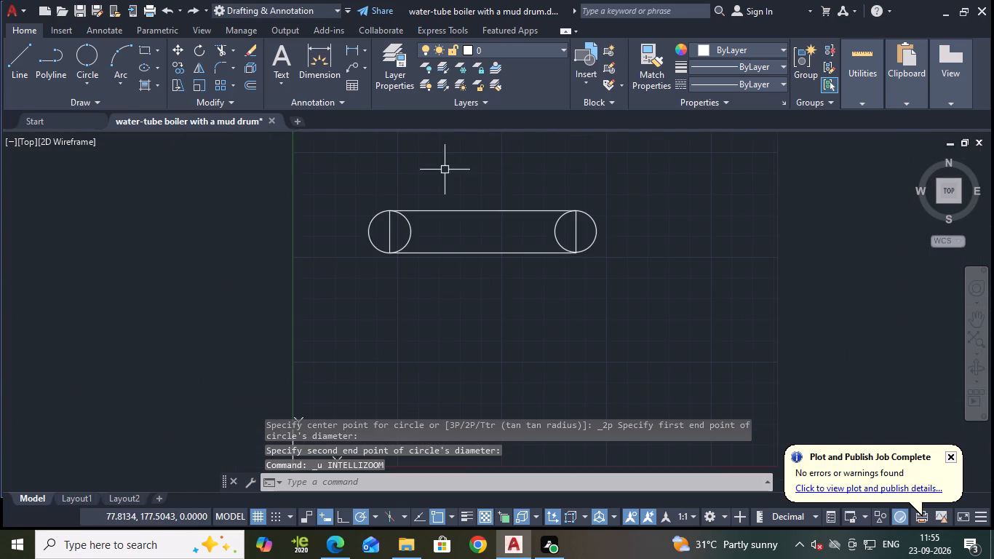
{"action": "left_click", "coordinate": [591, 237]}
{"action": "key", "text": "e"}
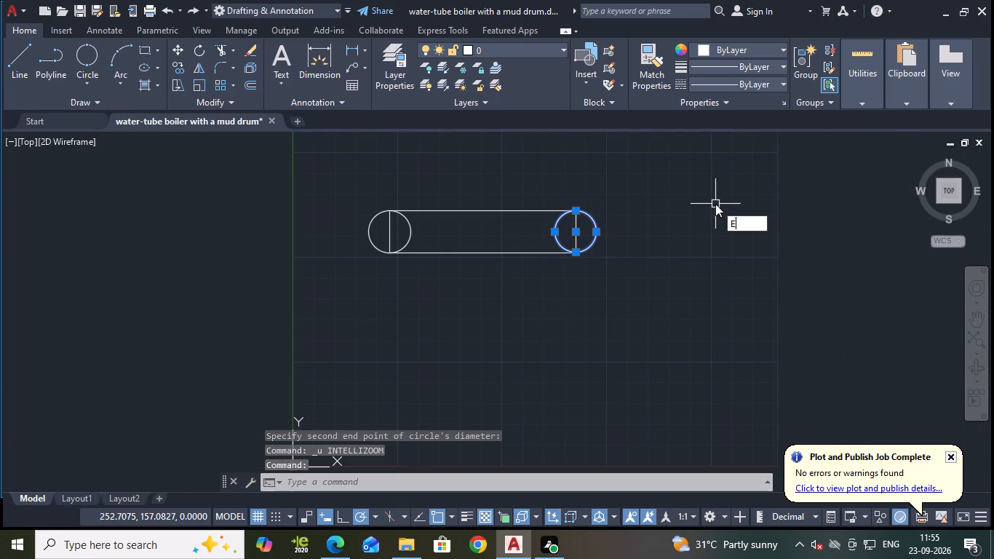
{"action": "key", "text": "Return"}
Draw a 2-Point circle whose 25 diameter spans the rectangle's right edge, from its upper-right to its lower-right corner.
{"action": "left_click", "coordinate": [93, 49]}
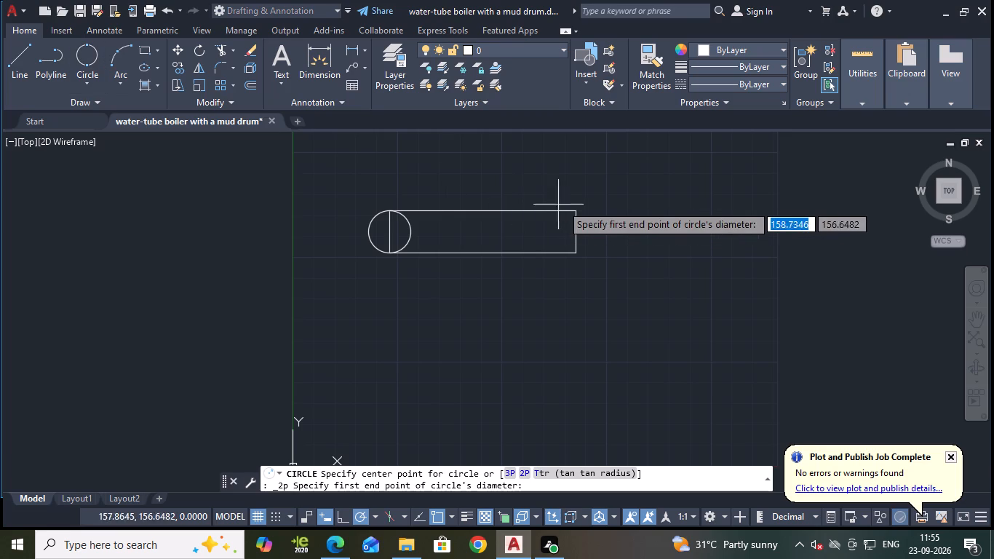
{"action": "left_click", "coordinate": [574, 211]}
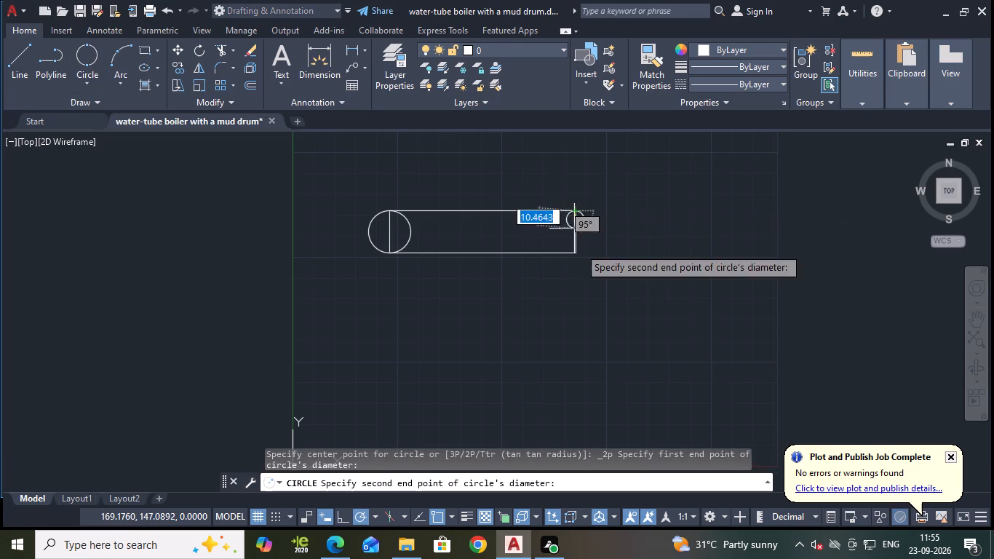
{"action": "scroll", "coordinate": [577, 250], "scroll_direction": "up", "scroll_amount": 2}
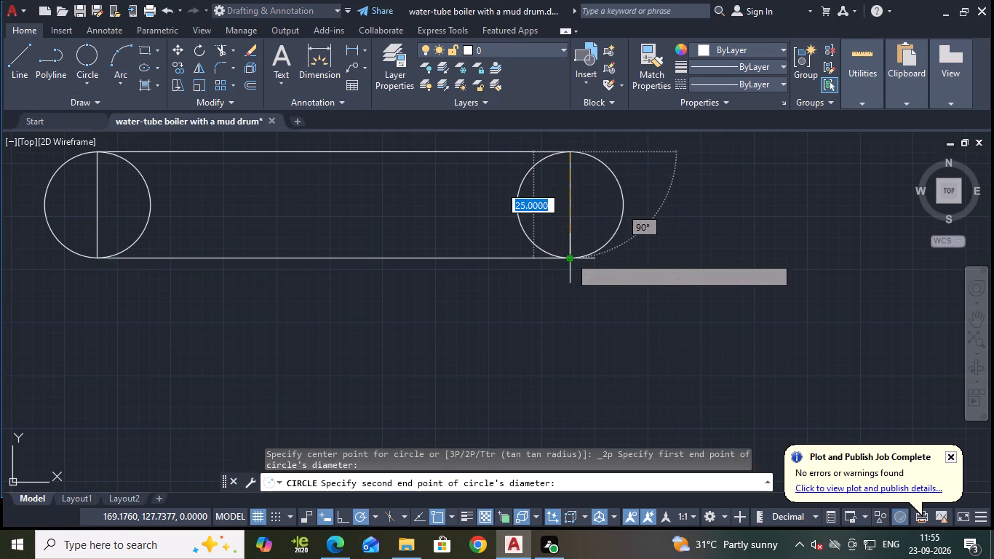
{"action": "left_click", "coordinate": [570, 256]}
{"action": "key", "text": "Escape"}
Trim away the inner halves of both end circles and the two vertical rectangle edges, leaving a slot-shaped drum outline.
{"action": "scroll", "coordinate": [126, 250], "scroll_direction": "up", "scroll_amount": 1}
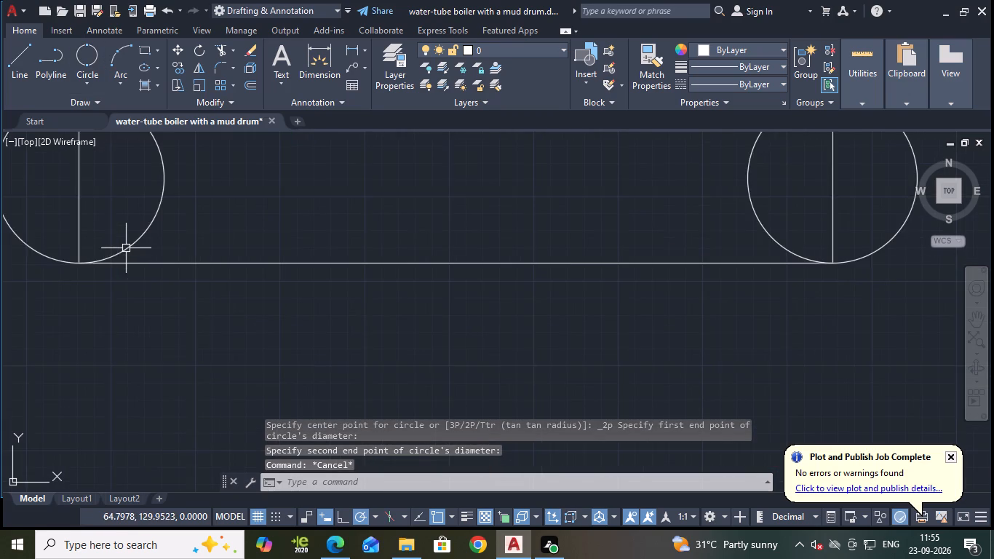
{"action": "scroll", "coordinate": [126, 248], "scroll_direction": "down", "scroll_amount": 1}
{"action": "type", "text": "TR"}
{"action": "key", "text": "Return"}
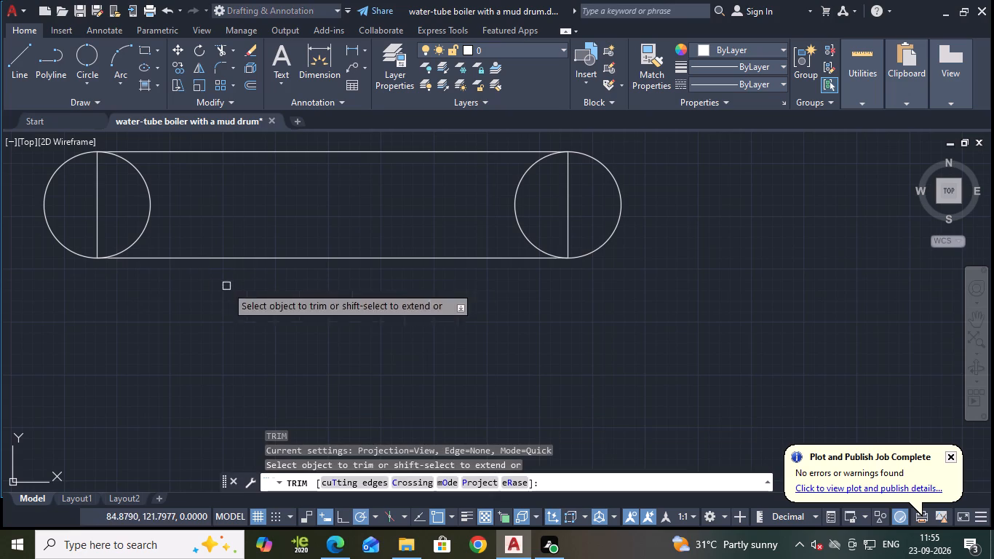
{"action": "left_click", "coordinate": [517, 228]}
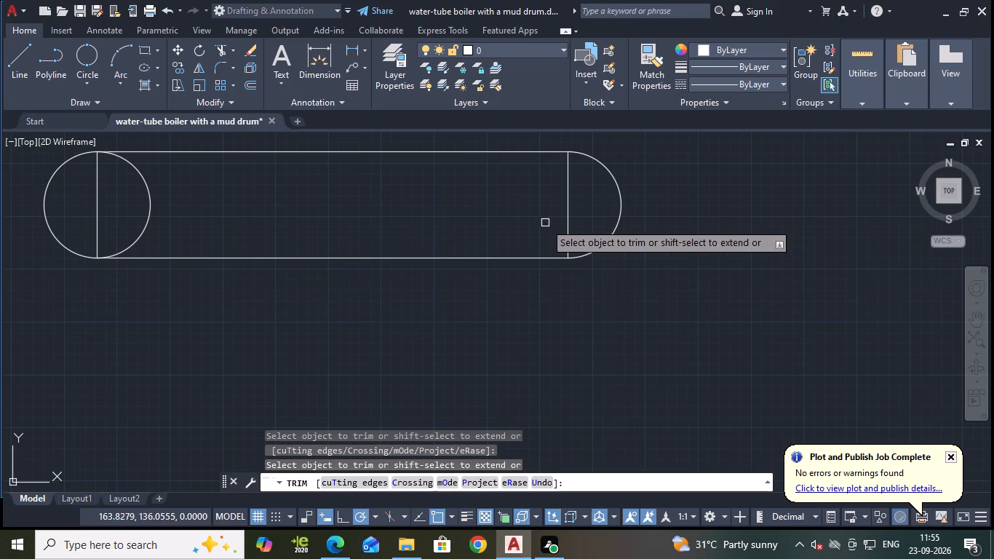
{"action": "left_click", "coordinate": [571, 223]}
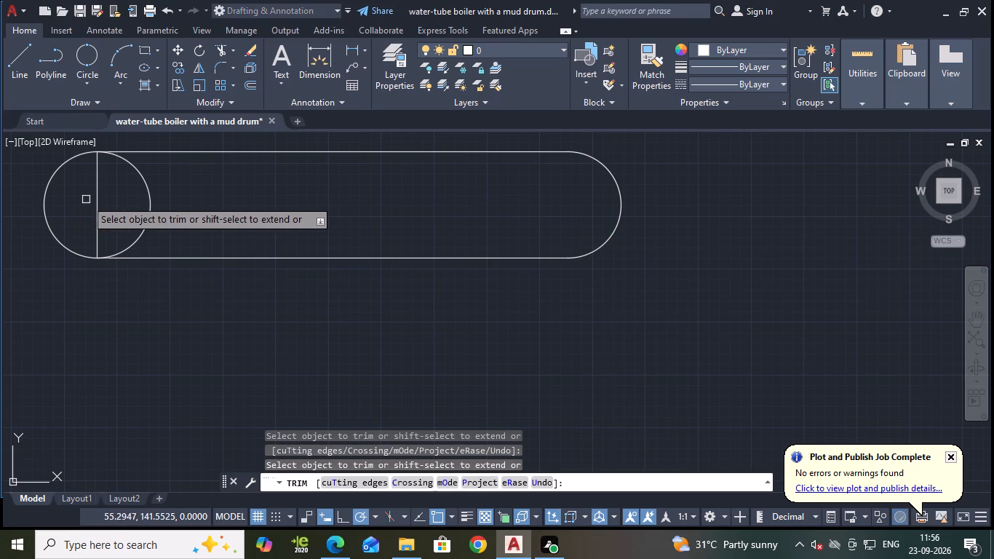
{"action": "left_click_drag", "start_coordinate": [84, 197], "coordinate": [199, 202]}
{"action": "scroll", "coordinate": [352, 227], "scroll_direction": "down", "scroll_amount": 2}
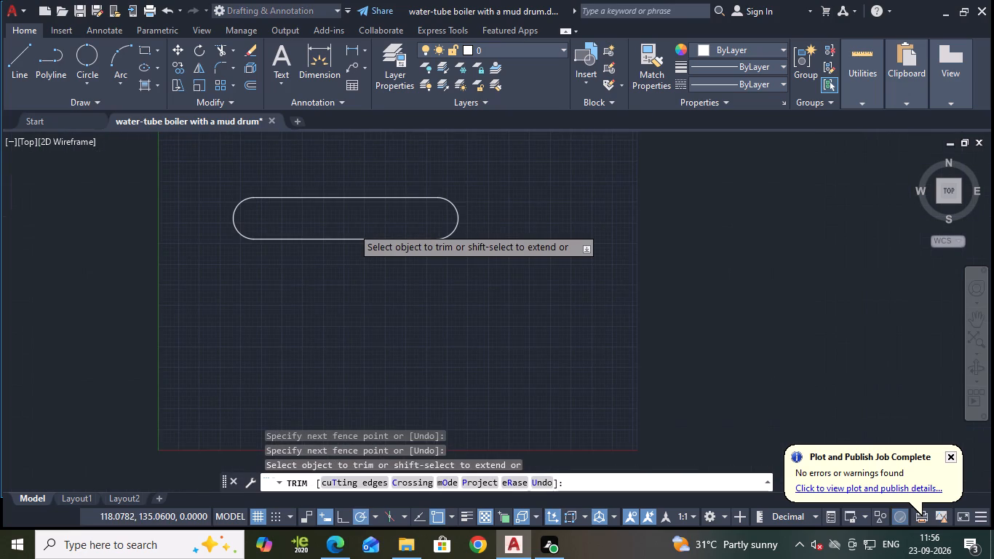
{"action": "middle_click_drag", "start_coordinate": [459, 289], "coordinate": [492, 290]}
{"action": "key", "text": "Escape"}
{"action": "scroll", "coordinate": [477, 283], "scroll_direction": "down", "scroll_amount": 1}
{"action": "scroll", "coordinate": [469, 283], "scroll_direction": "up", "scroll_amount": 1}
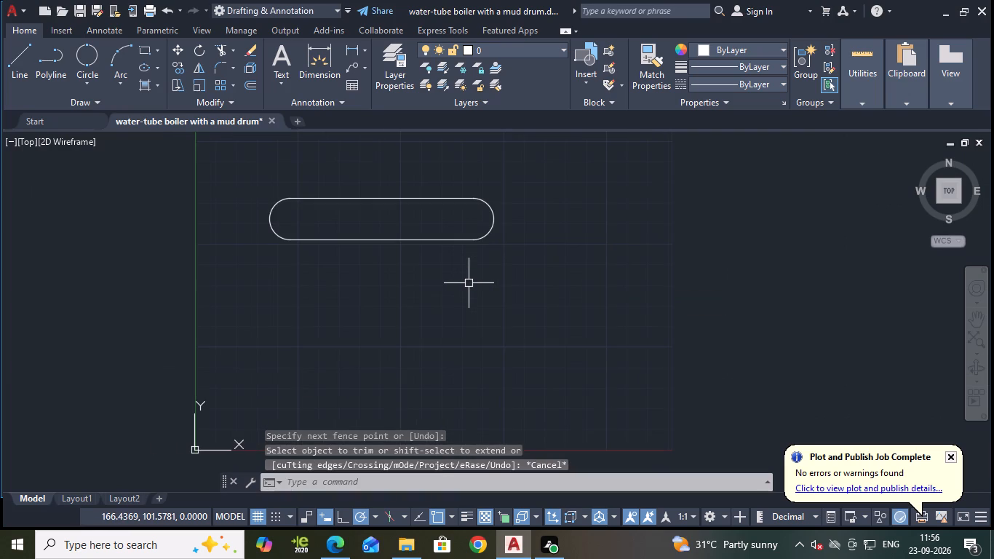
Save the drawing.
{"action": "key", "text": "ctrl+s"}
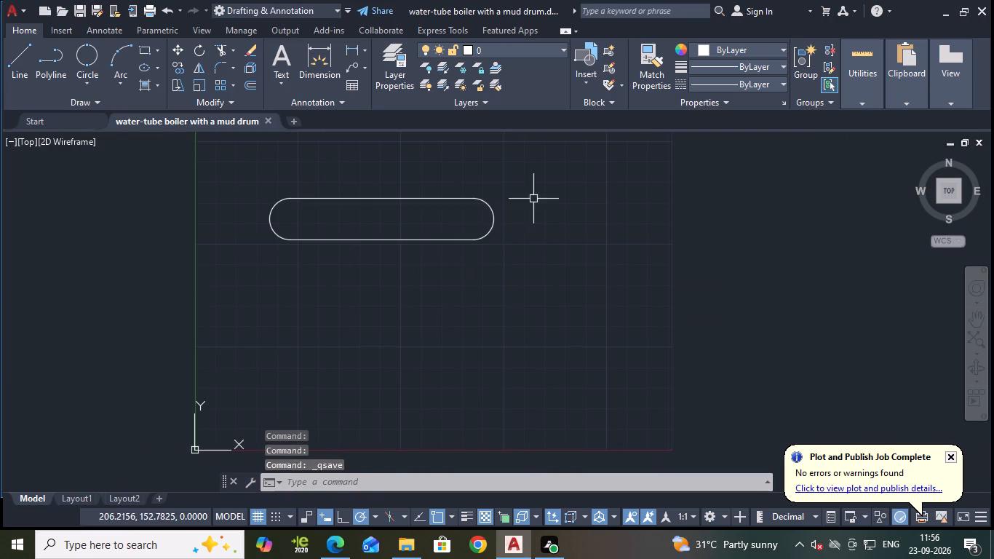
Join the two horizontal lines and two end arcs of the drum outline into a single object.
{"action": "left_click_drag", "start_coordinate": [558, 320], "coordinate": [450, 275]}
{"action": "left_click", "coordinate": [225, 179]}
{"action": "key", "text": "j"}
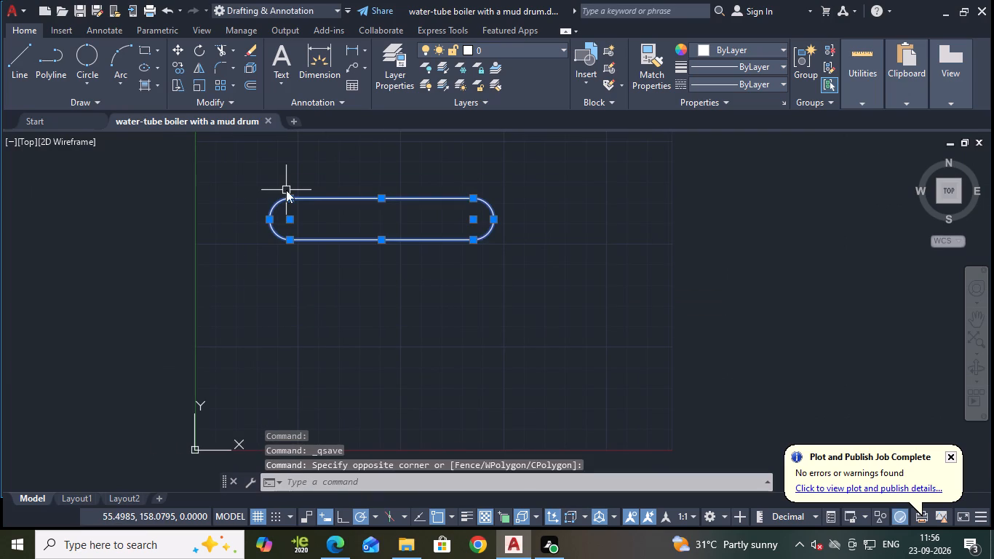
{"action": "key", "text": "Return"}
Offset the drum outline inward by about 4.6, using the Through option.
{"action": "key", "text": "o"}
{"action": "key", "text": "Return"}
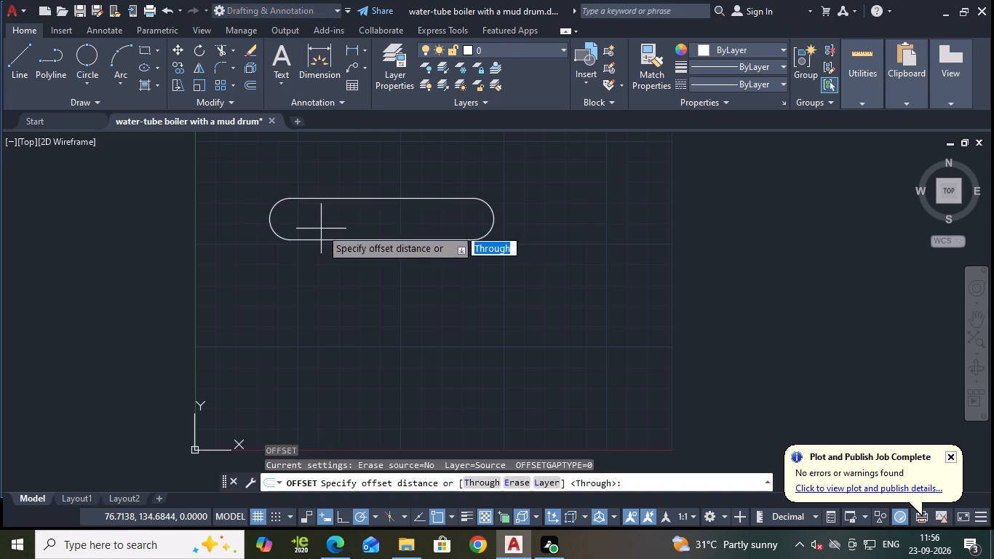
{"action": "key", "text": "Return"}
{"action": "left_click", "coordinate": [488, 243]}
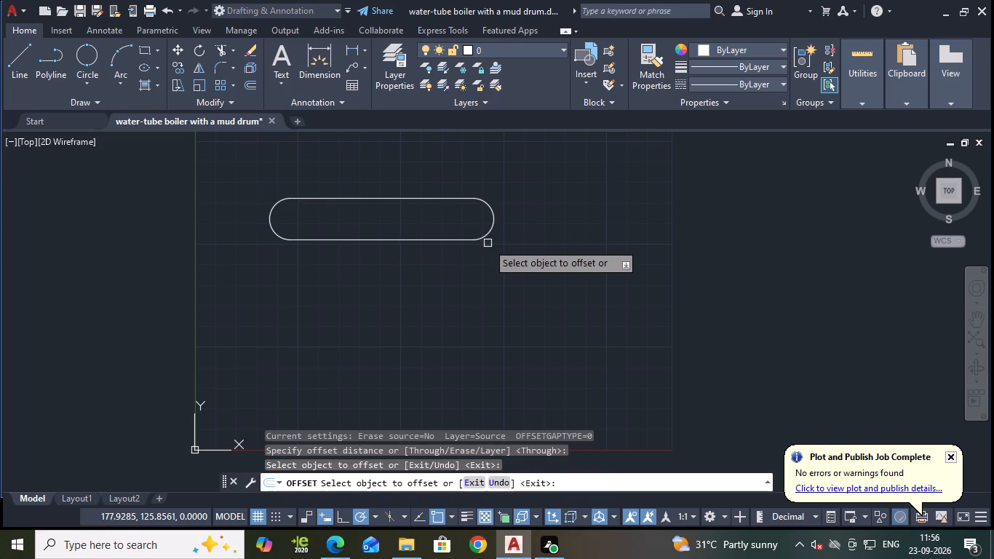
{"action": "left_click", "coordinate": [479, 241]}
{"action": "scroll", "coordinate": [462, 234], "scroll_direction": "up", "scroll_amount": 1}
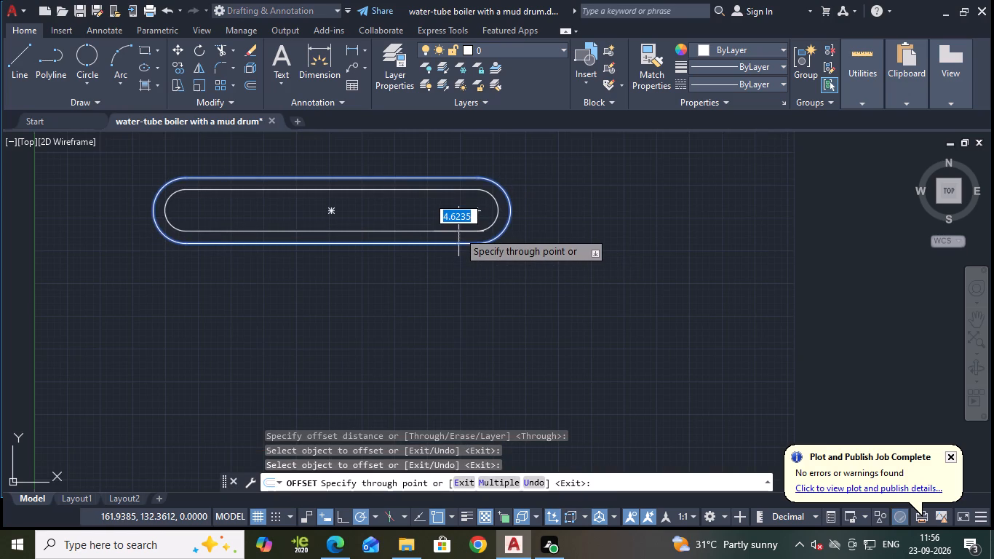
{"action": "left_click", "coordinate": [458, 231]}
{"action": "left_click", "coordinate": [480, 245]}
{"action": "key", "text": "Escape"}
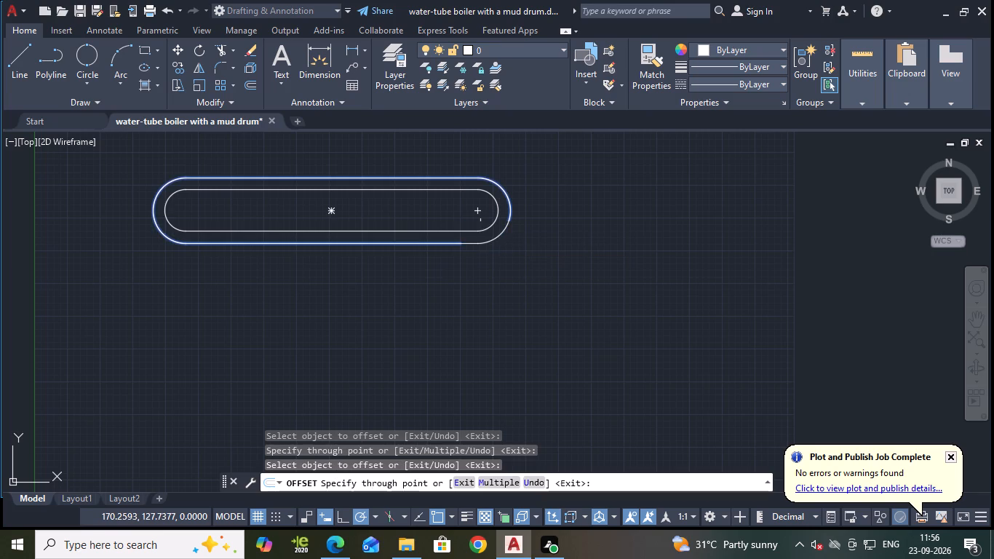
Erase the outer drum outline, keeping the inner offset one.
{"action": "left_click", "coordinate": [480, 245]}
{"action": "key", "text": "e"}
{"action": "key", "text": "Return"}
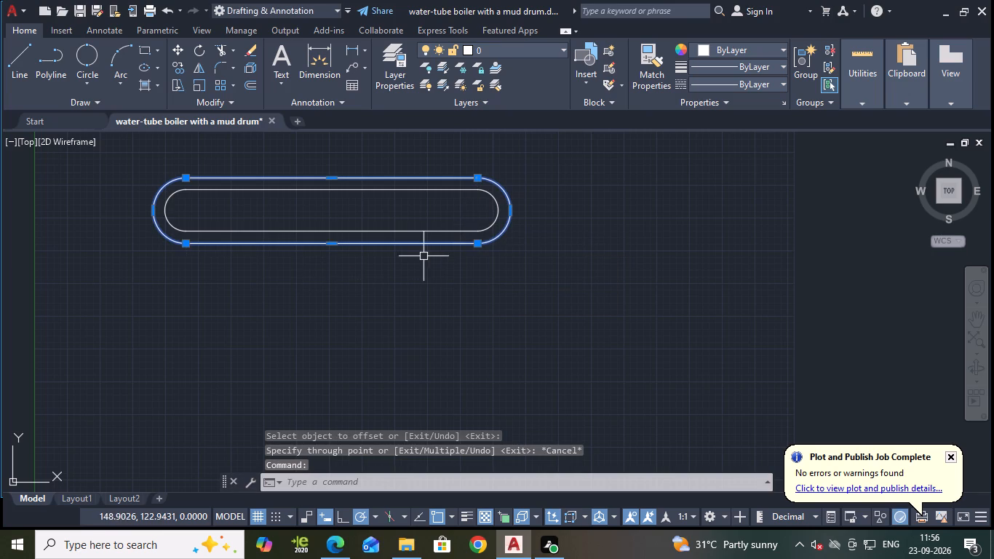
{"action": "key", "text": "e"}
{"action": "key", "text": "Return"}
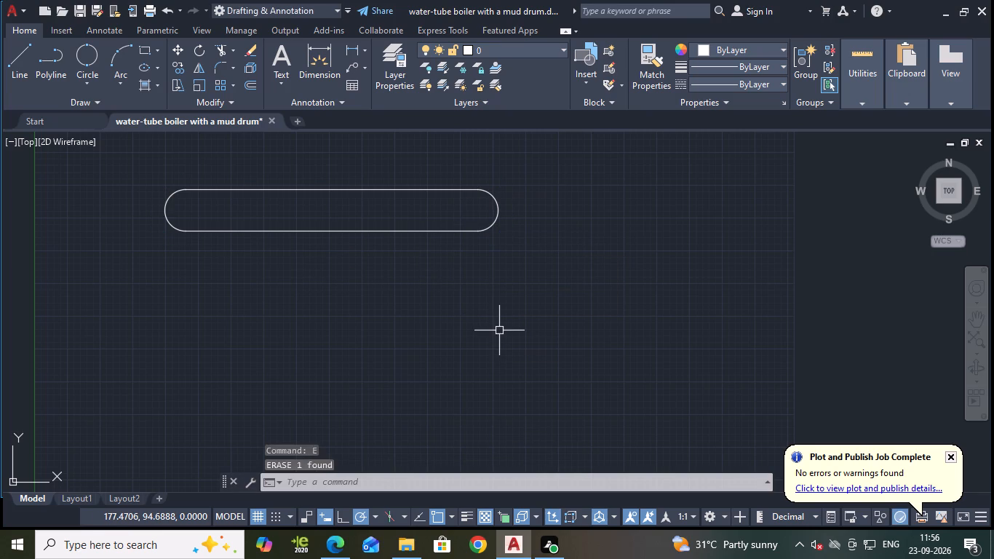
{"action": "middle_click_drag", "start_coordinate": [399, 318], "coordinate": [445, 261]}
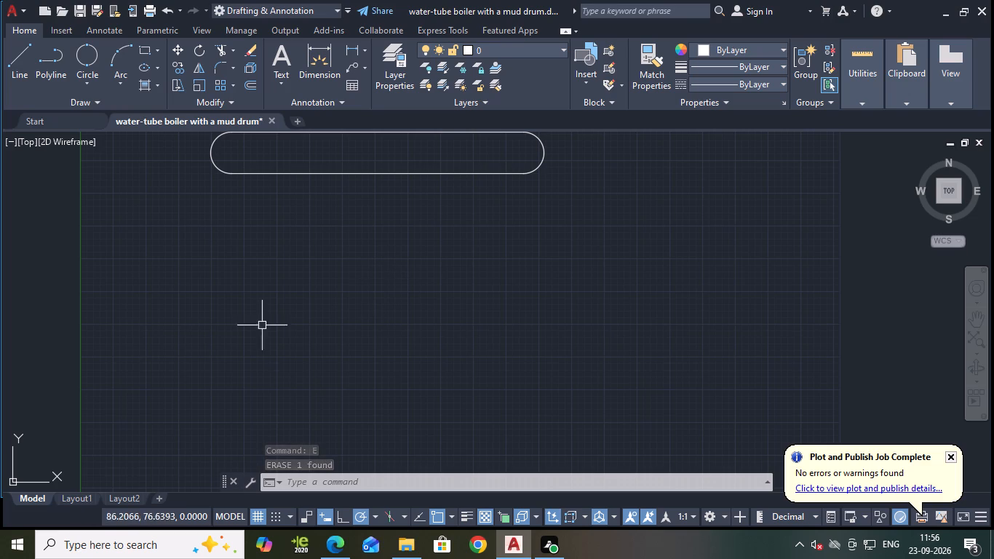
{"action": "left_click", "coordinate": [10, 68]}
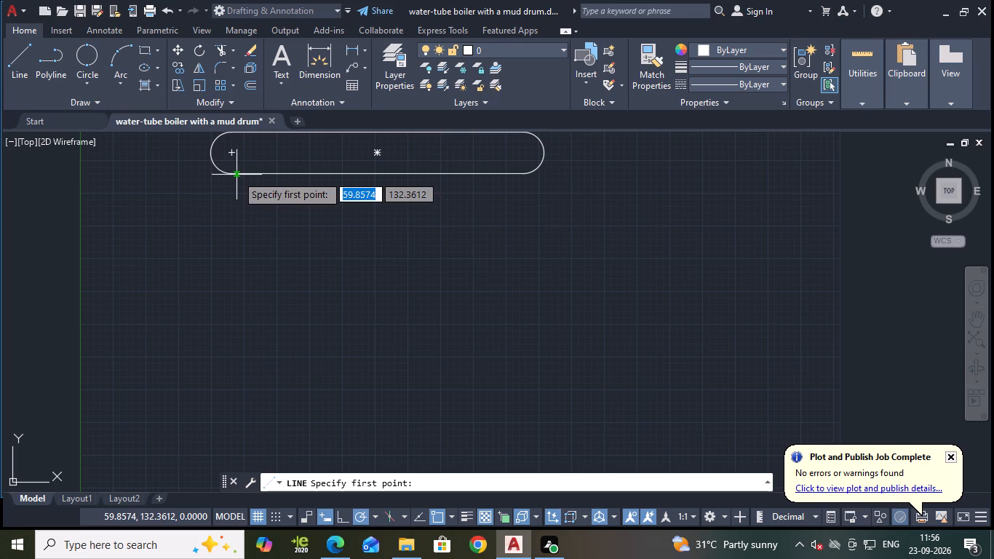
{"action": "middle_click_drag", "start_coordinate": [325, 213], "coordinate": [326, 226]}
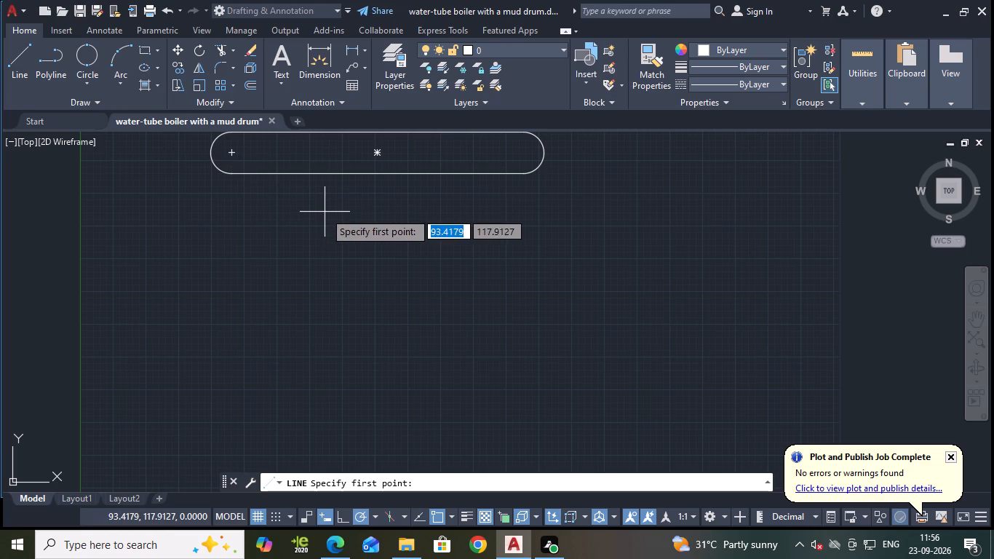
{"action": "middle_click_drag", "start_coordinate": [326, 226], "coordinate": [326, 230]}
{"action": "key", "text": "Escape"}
Copy the drum outline straight down by about 56, using its centre as the base point, to form a lower drum.
{"action": "left_click", "coordinate": [378, 149]}
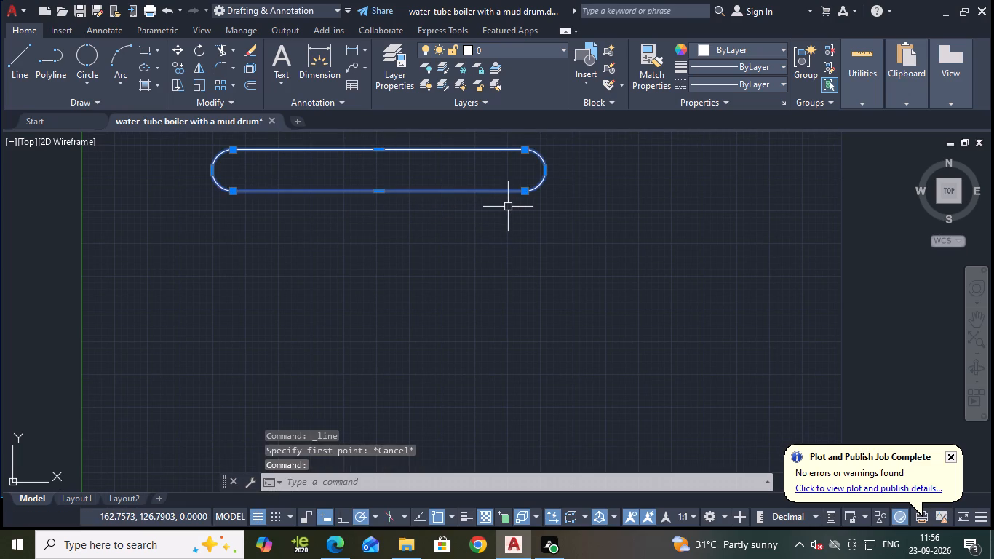
{"action": "type", "text": "CO"}
{"action": "key", "text": "Return"}
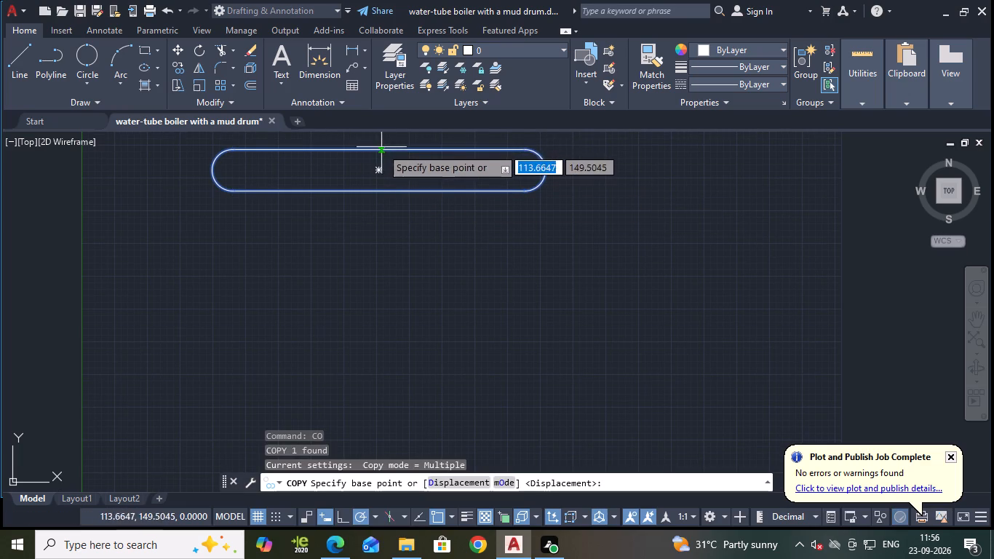
{"action": "left_click", "coordinate": [379, 170]}
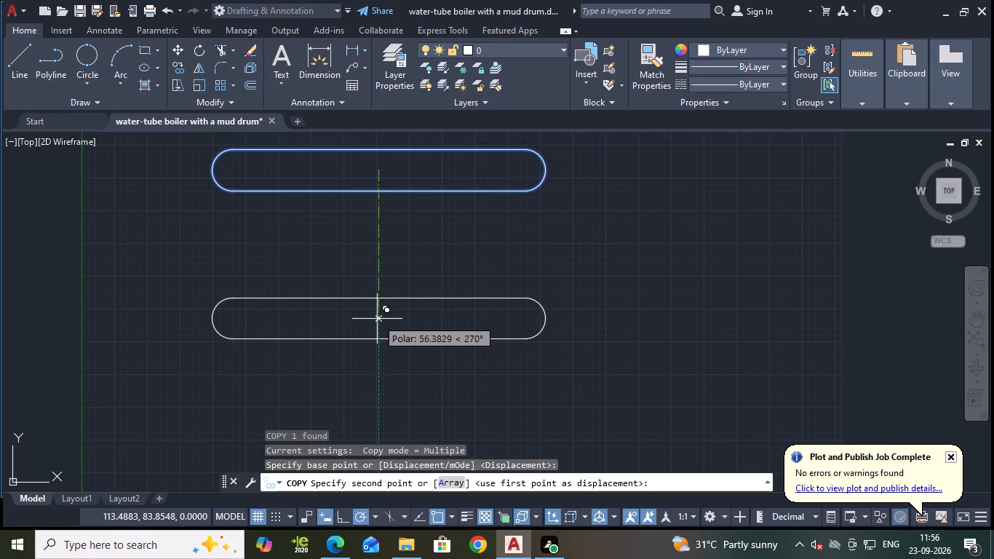
{"action": "left_click", "coordinate": [377, 319]}
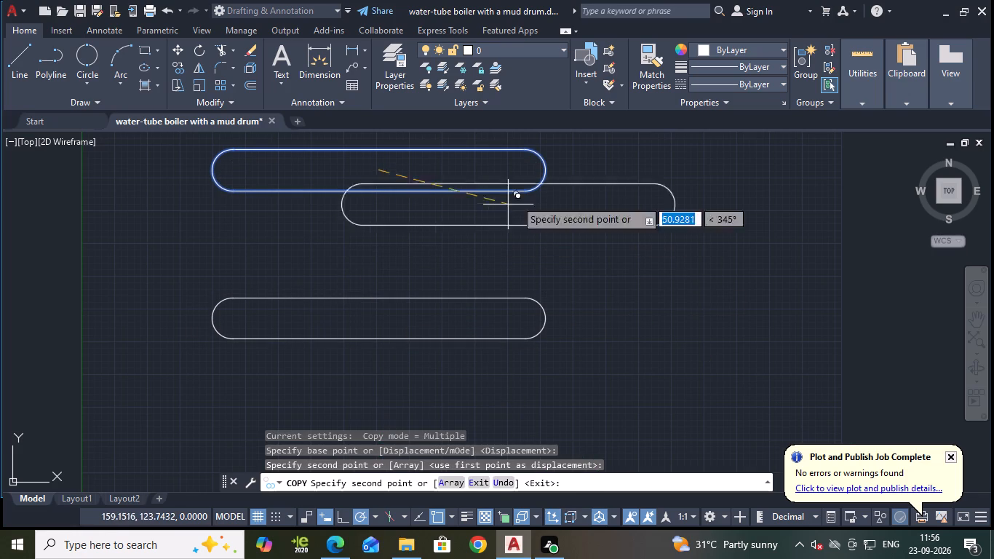
{"action": "scroll", "coordinate": [473, 179], "scroll_direction": "down", "scroll_amount": 1}
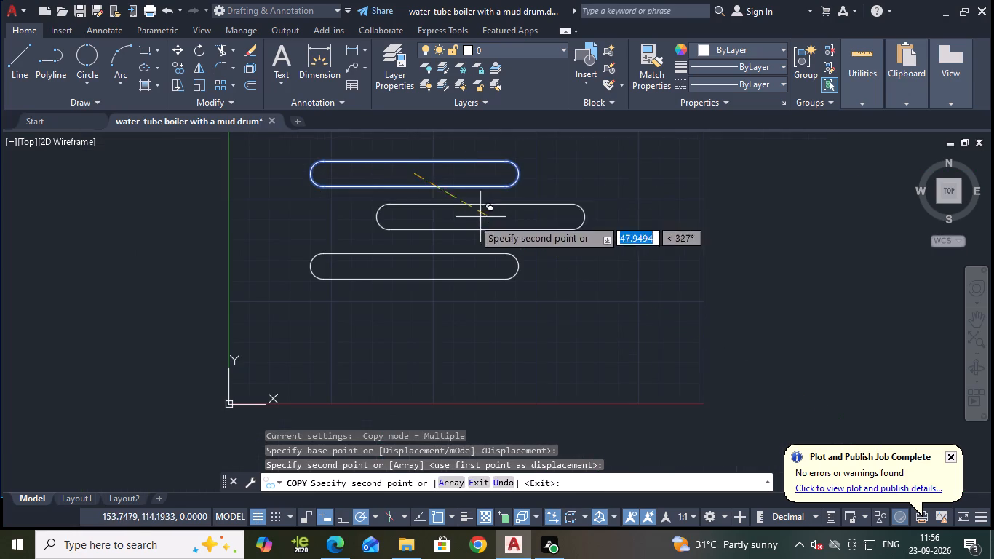
{"action": "middle_click_drag", "start_coordinate": [467, 218], "coordinate": [504, 229]}
{"action": "key", "text": "Escape"}
{"action": "scroll", "coordinate": [458, 219], "scroll_direction": "up", "scroll_amount": 1}
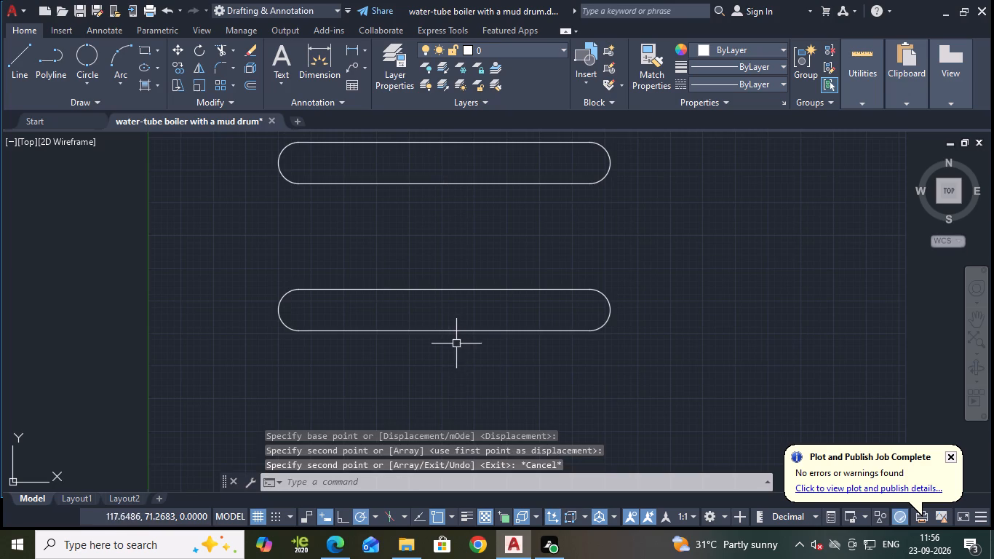
Draw a vertical line about 41 long joining the upper drum's bottom edge to the lower drum's top edge, near their left ends.
{"action": "left_click", "coordinate": [15, 65]}
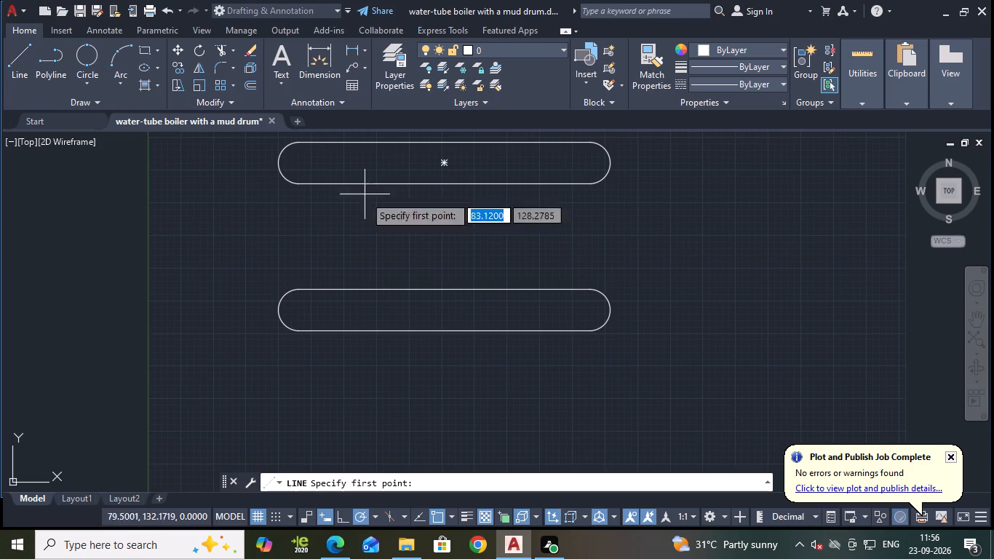
{"action": "left_click", "coordinate": [309, 184]}
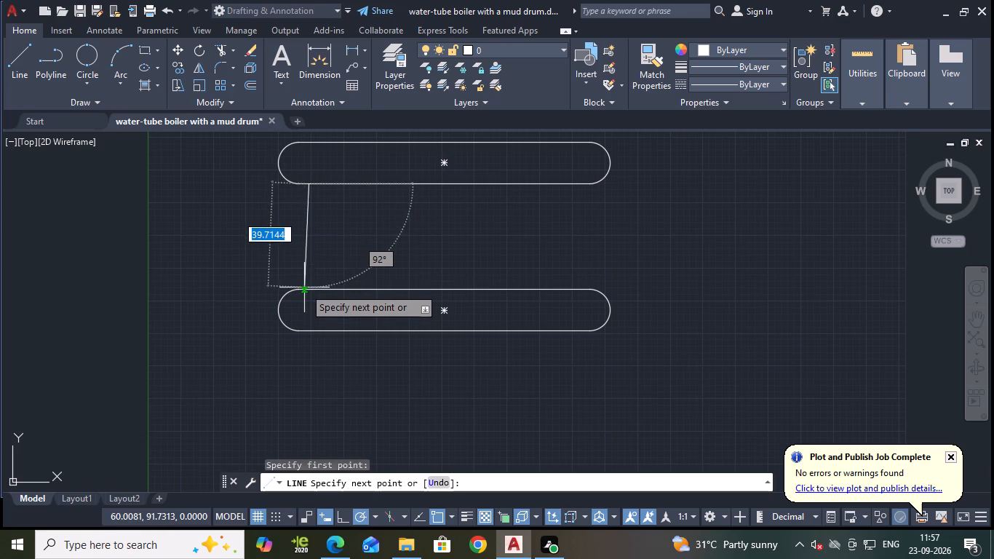
{"action": "scroll", "coordinate": [307, 288], "scroll_direction": "up", "scroll_amount": 2}
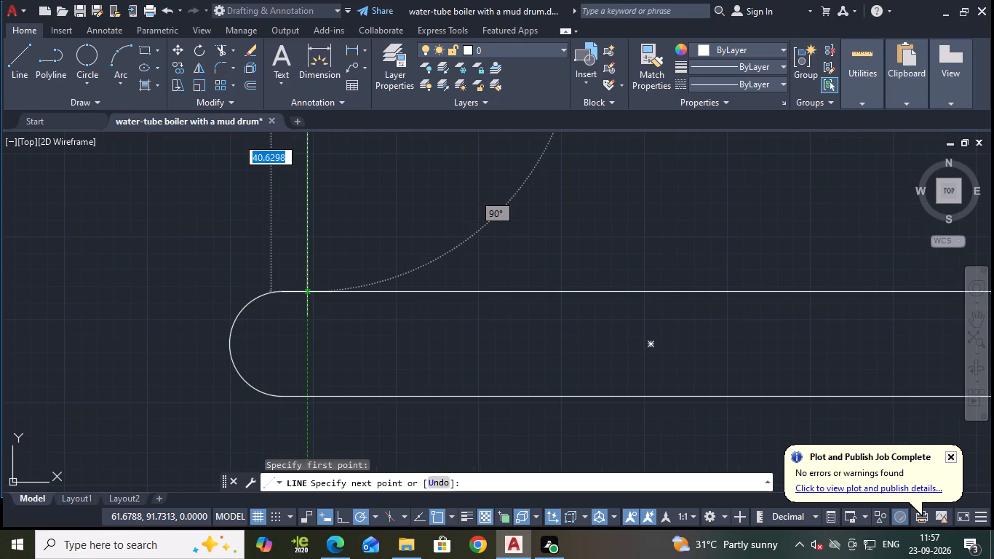
{"action": "left_click", "coordinate": [305, 290]}
{"action": "key", "text": "Escape"}
{"action": "scroll", "coordinate": [346, 258], "scroll_direction": "down", "scroll_amount": 2}
{"action": "middle_click_drag", "start_coordinate": [355, 215], "coordinate": [352, 211]}
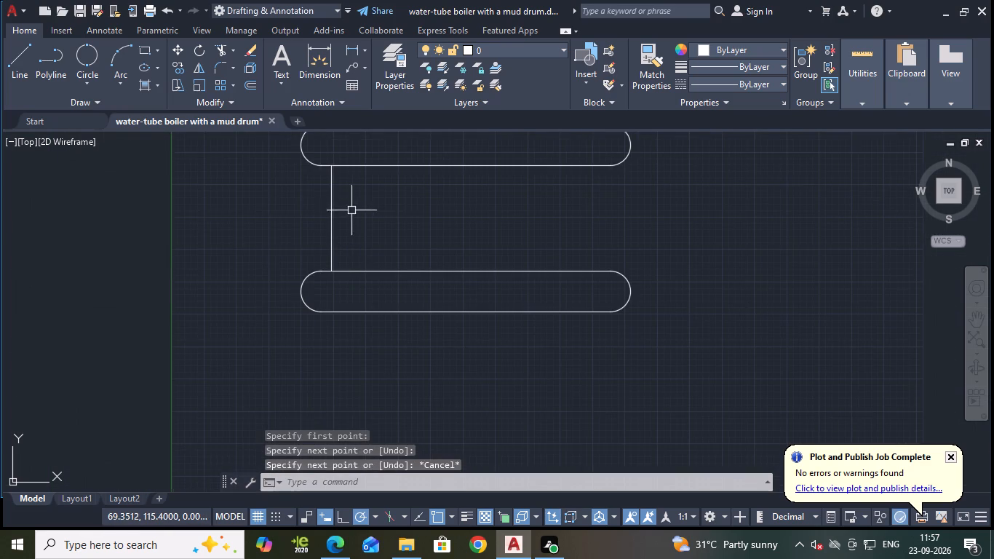
Offset the vertical line between the drums 3 to the right to form the first tube.
{"action": "middle_click_drag", "start_coordinate": [352, 211], "coordinate": [359, 229]}
{"action": "key", "text": "o"}
{"action": "key", "text": "Return"}
{"action": "key", "text": "Return"}
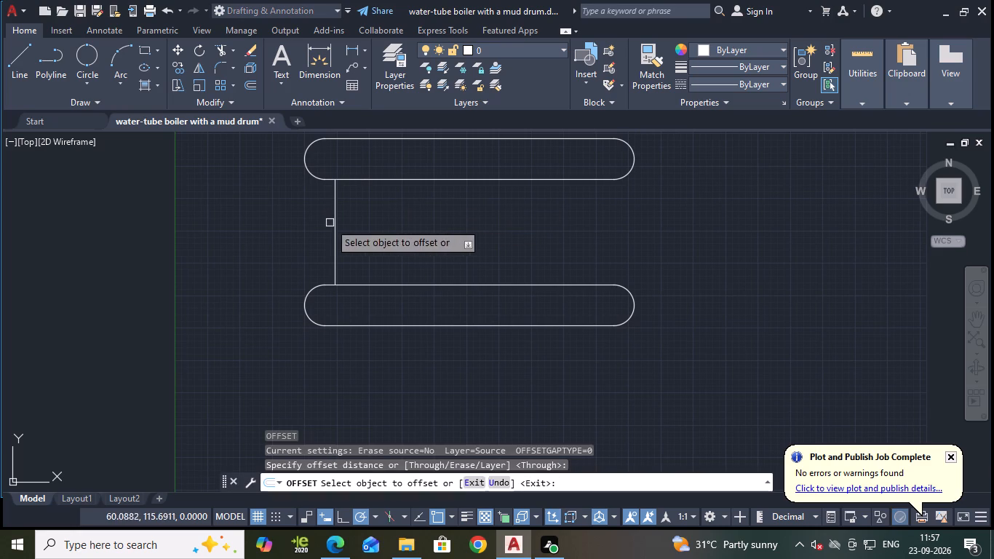
{"action": "left_click", "coordinate": [334, 221]}
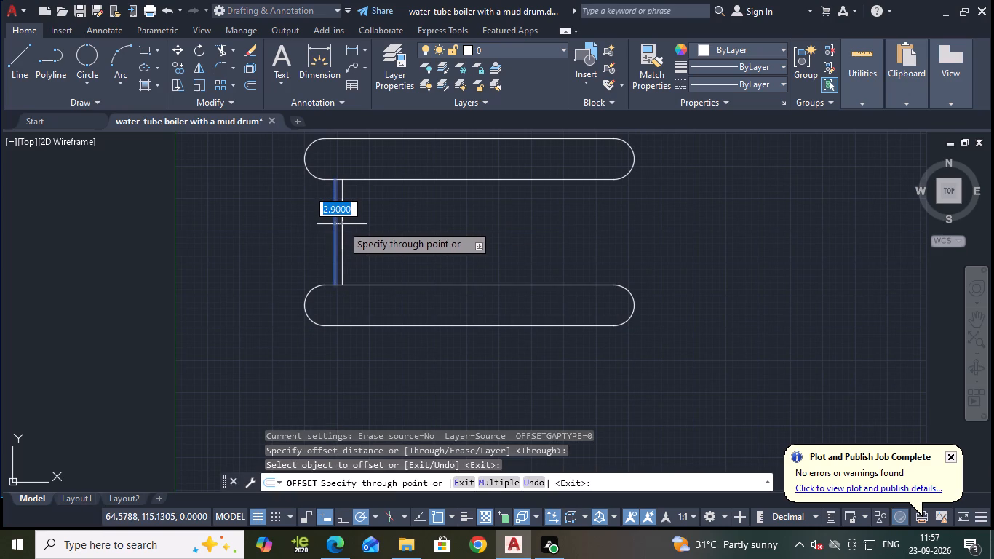
{"action": "scroll", "coordinate": [342, 224], "scroll_direction": "up", "scroll_amount": 1}
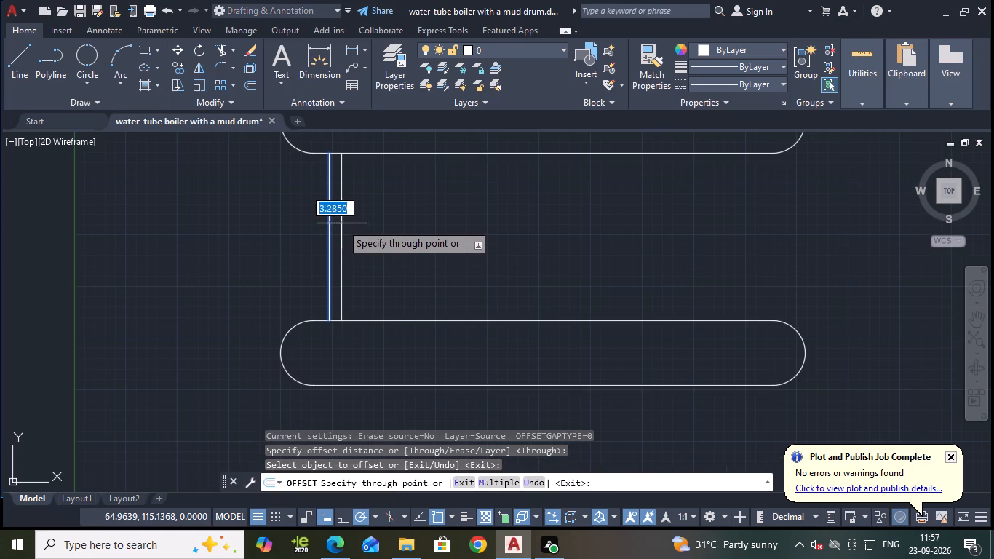
{"action": "key", "text": "3"}
{"action": "key", "text": "Return"}
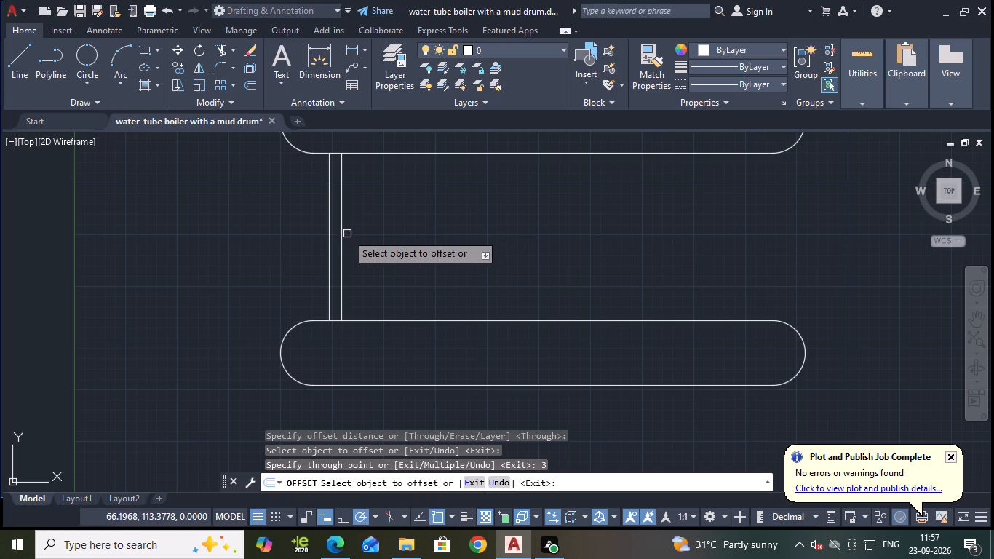
{"action": "key", "text": "Escape"}
Copy the pair of tube lines horizontally to the right at distances of 6, 12 and 18 from their lower-left endpoint.
{"action": "left_click", "coordinate": [370, 274]}
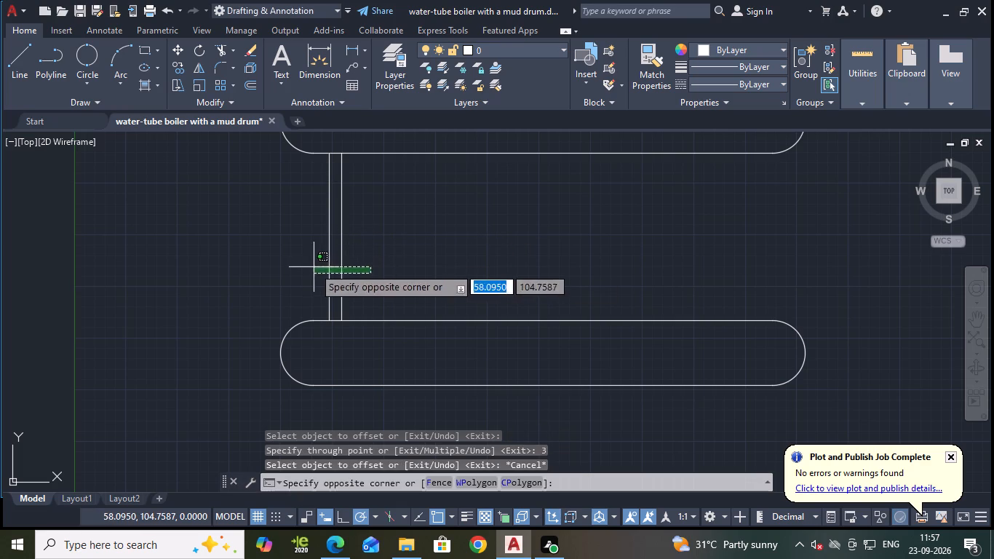
{"action": "left_click", "coordinate": [314, 267]}
{"action": "type", "text": "CO"}
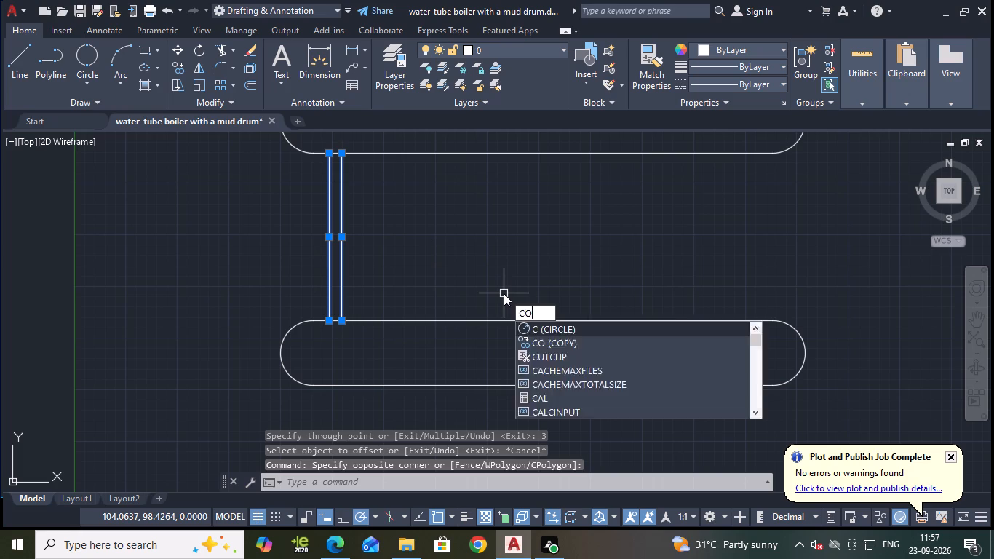
{"action": "key", "text": "Return"}
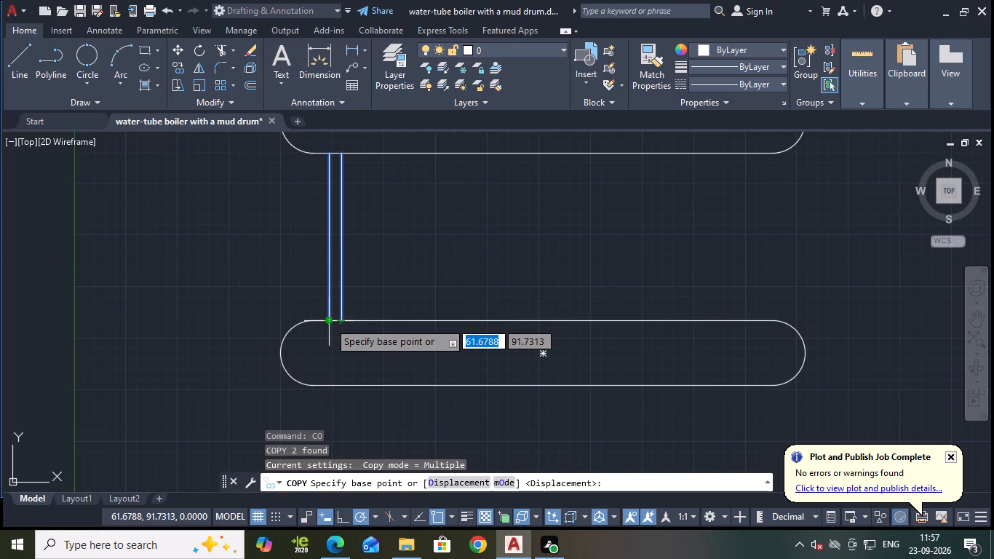
{"action": "left_click", "coordinate": [329, 322]}
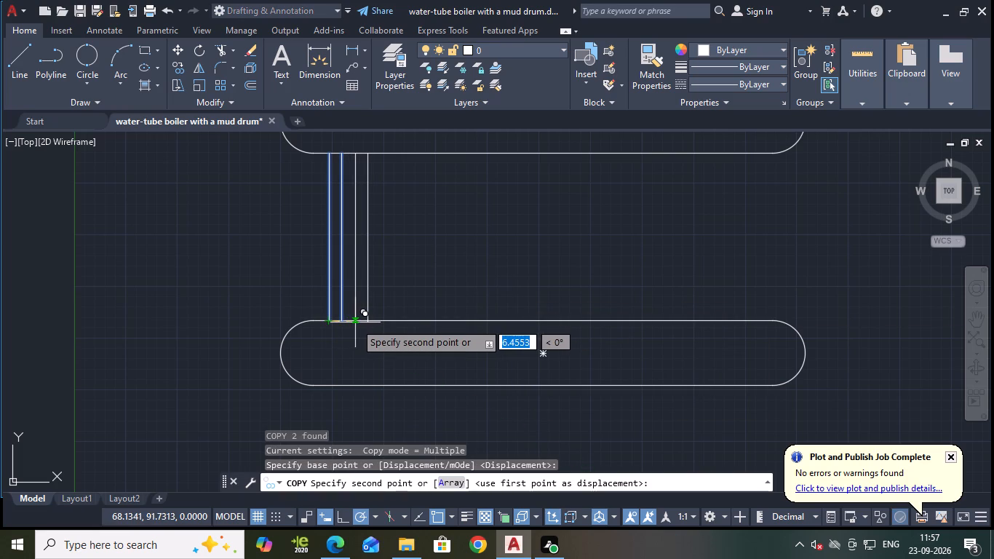
{"action": "key", "text": "6"}
{"action": "key", "text": "Return"}
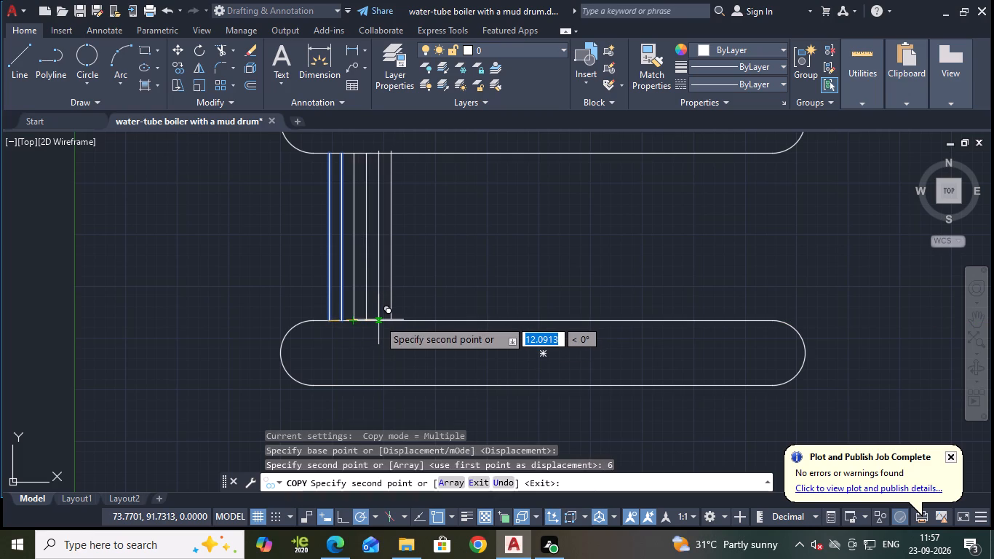
{"action": "type", "text": "12"}
{"action": "key", "text": "Return"}
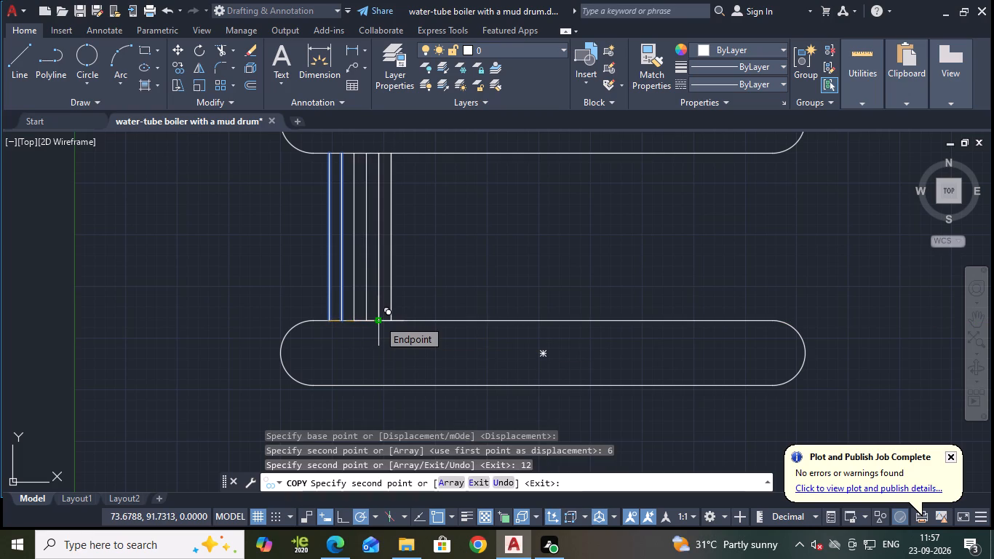
{"action": "type", "text": "18"}
{"action": "key", "text": "Return"}
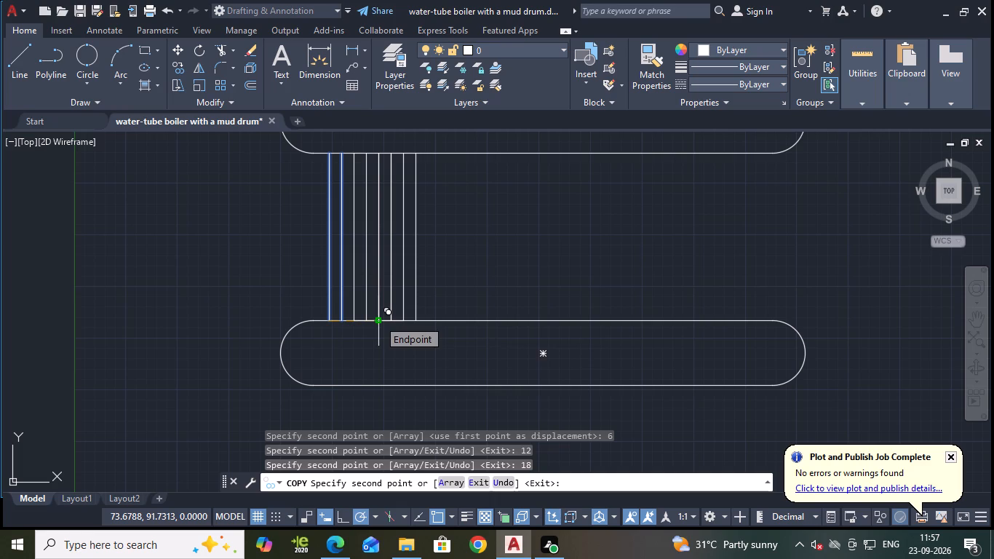
{"action": "type", "text": "24"}
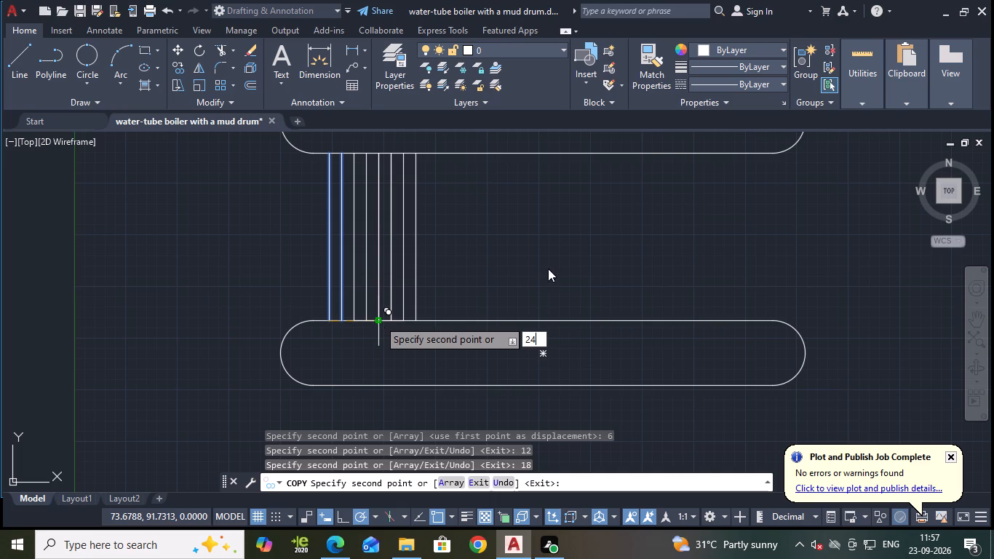
{"action": "key", "text": "Escape"}
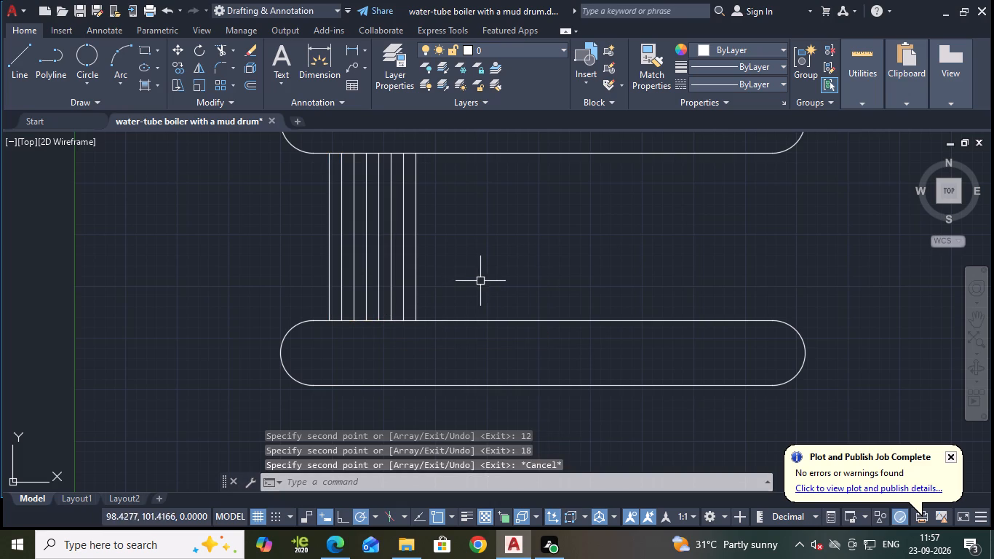
Copy the group of eight tube lines horizontally to the right at distances of 80 and 40.
{"action": "left_click_drag", "start_coordinate": [480, 281], "coordinate": [319, 257]}
{"action": "left_click", "coordinate": [268, 218]}
{"action": "type", "text": "CO"}
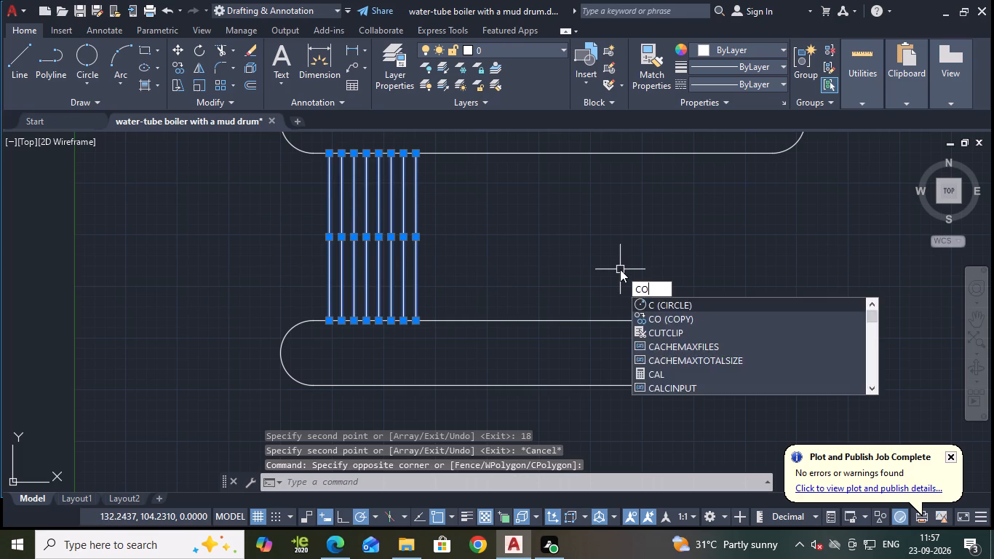
{"action": "key", "text": "Return"}
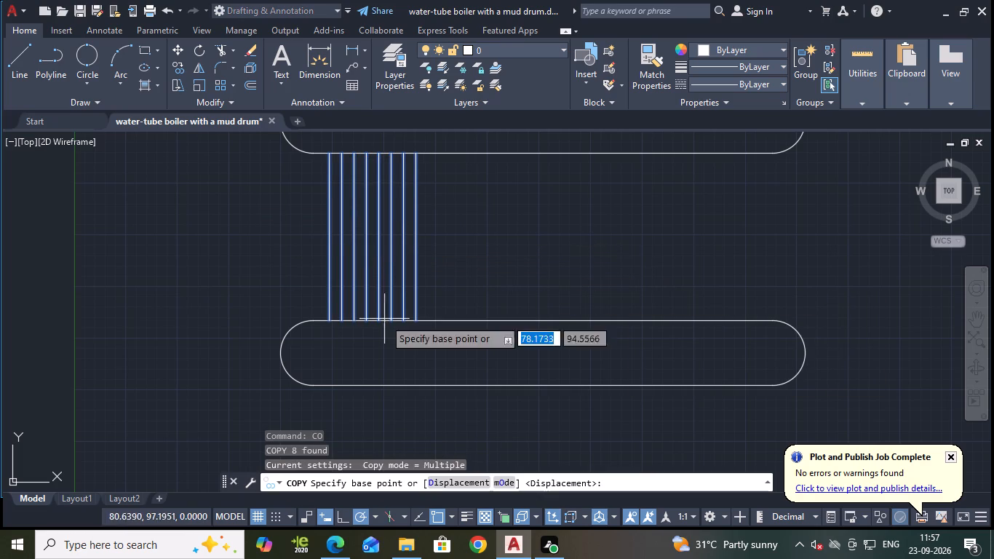
{"action": "left_click", "coordinate": [329, 322]}
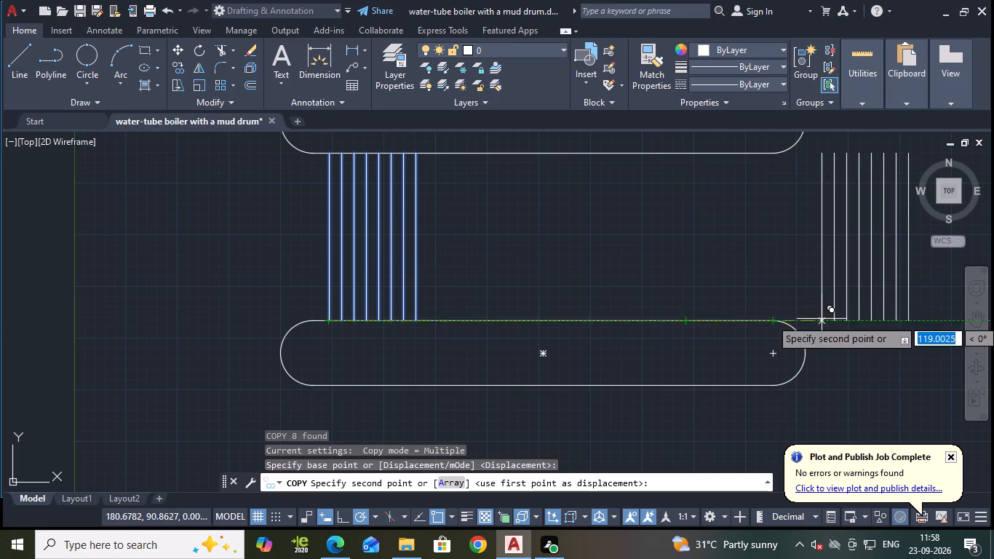
{"action": "type", "text": "80"}
{"action": "key", "text": "Return"}
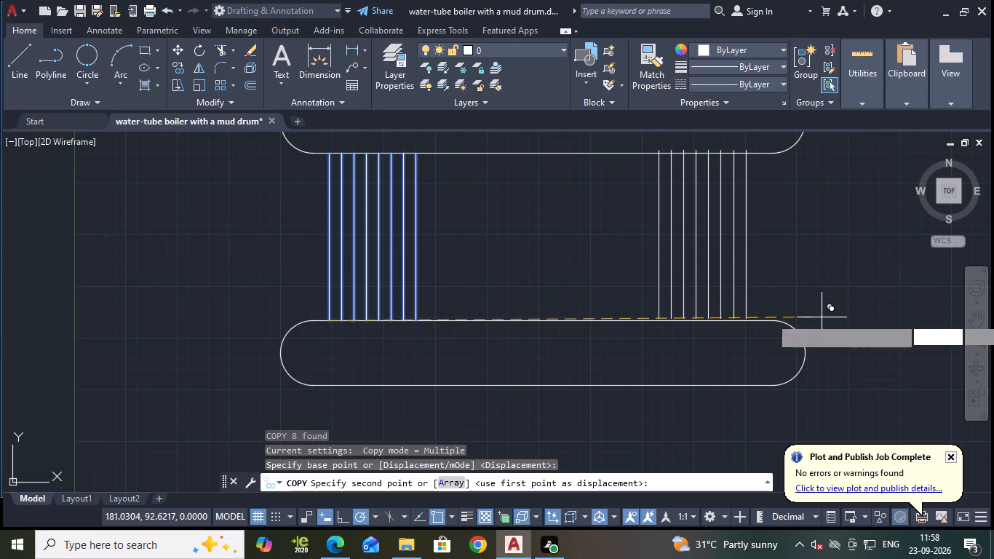
{"action": "key", "text": "ctrl+z"}
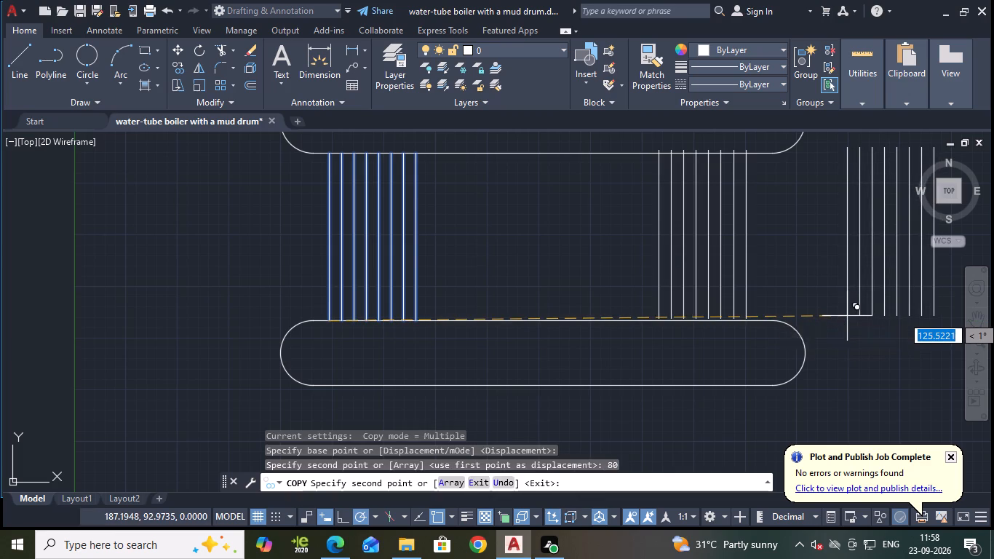
{"action": "type", "text": "80"}
{"action": "key", "text": "Return"}
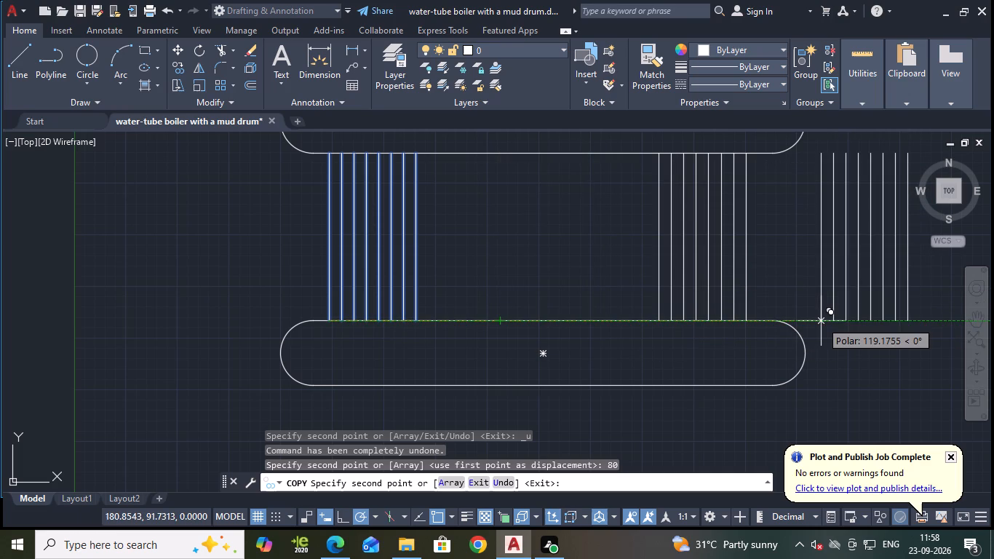
{"action": "type", "text": "40"}
{"action": "key", "text": "Return"}
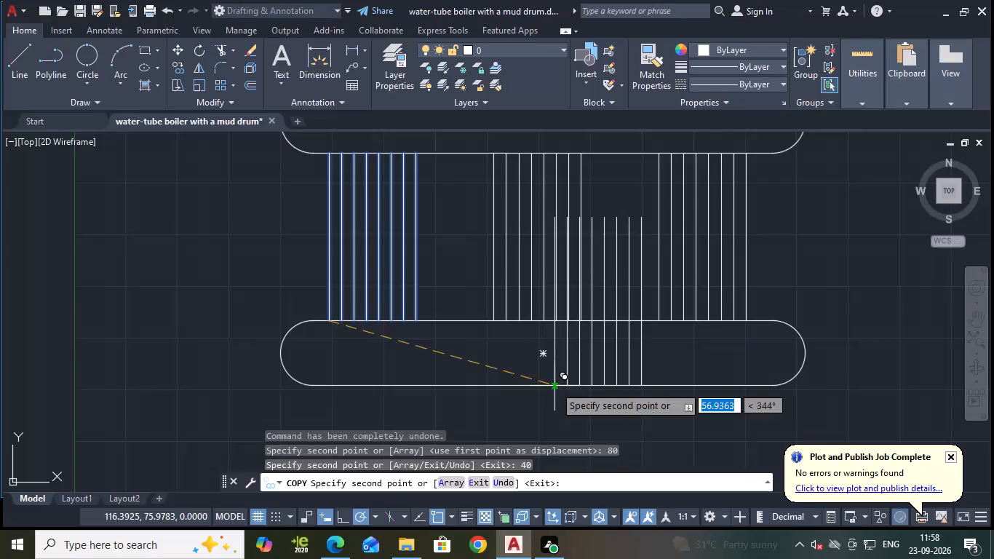
{"action": "key", "text": "Escape"}
Save the drawing.
{"action": "key", "text": "ctrl+s"}
Draw a Tan, Tan, Tan circle at the top of the leftmost tube, touching both tube lines and the upper drum's bottom edge.
{"action": "scroll", "coordinate": [539, 210], "scroll_direction": "down", "scroll_amount": 1}
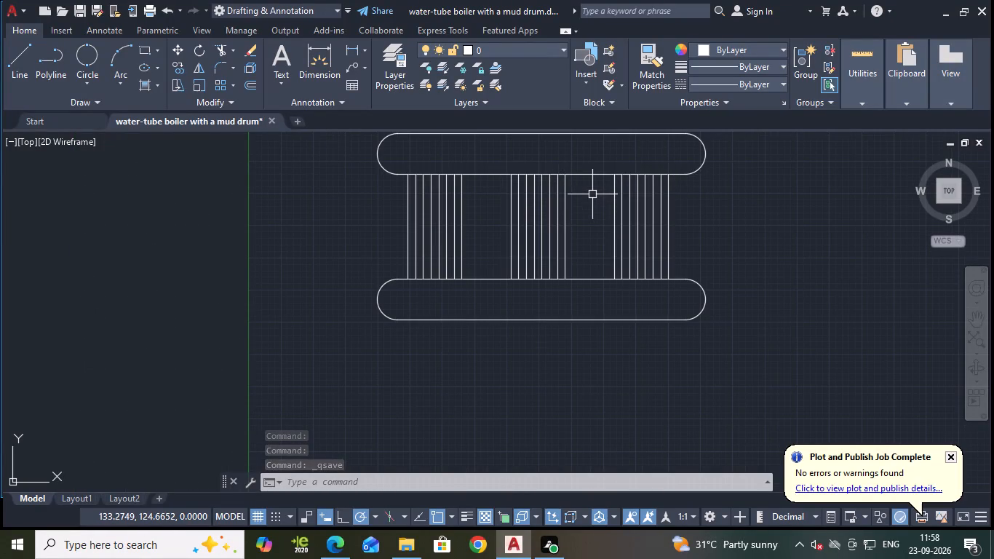
{"action": "scroll", "coordinate": [601, 195], "scroll_direction": "up", "scroll_amount": 1}
{"action": "middle_click_drag", "start_coordinate": [597, 193], "coordinate": [597, 194]}
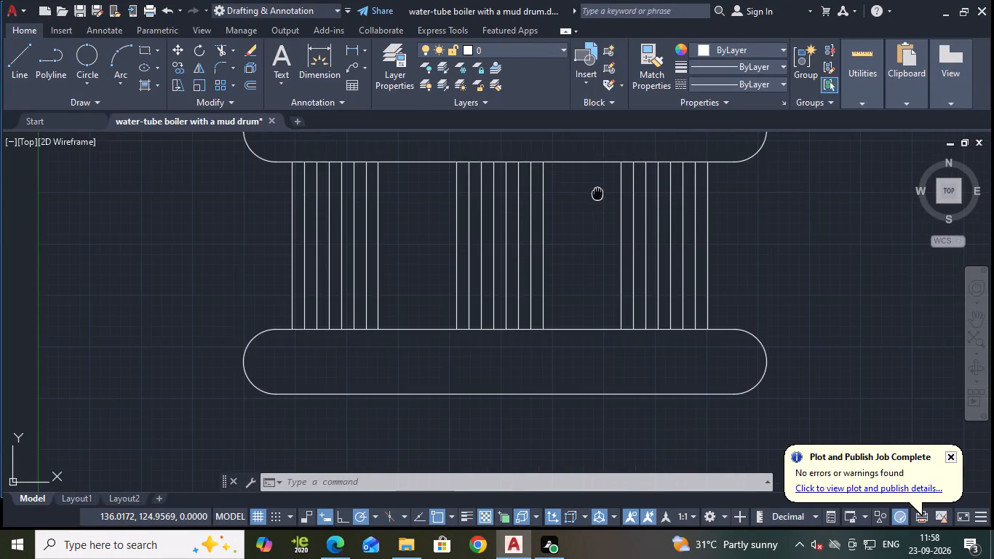
{"action": "middle_click_drag", "start_coordinate": [597, 194], "coordinate": [603, 251]}
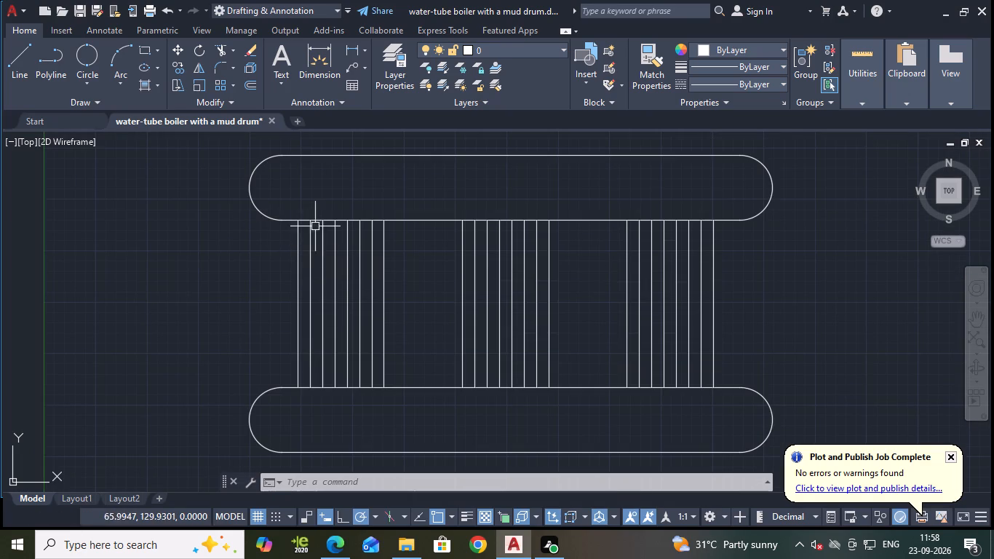
{"action": "middle_click_drag", "start_coordinate": [301, 219], "coordinate": [325, 283]}
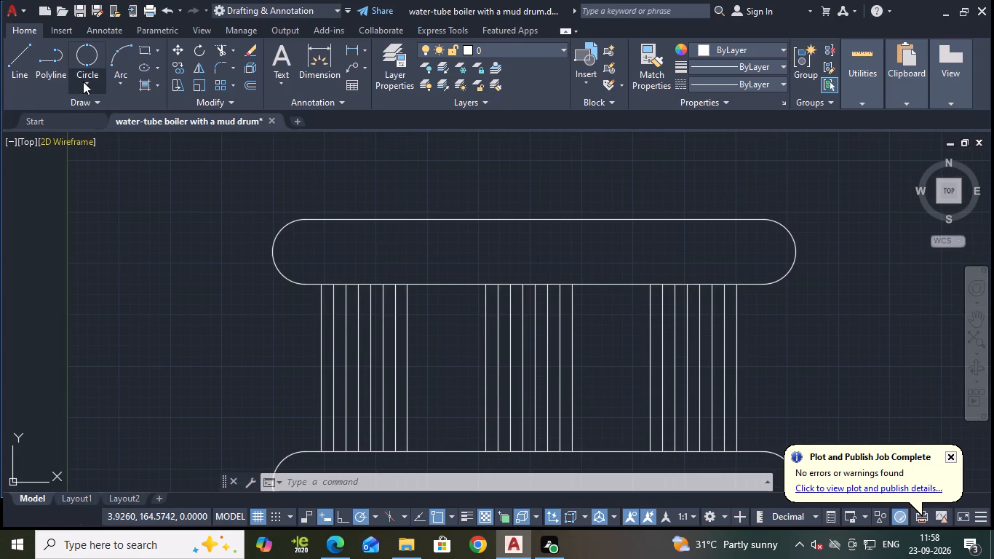
{"action": "left_click", "coordinate": [85, 82]}
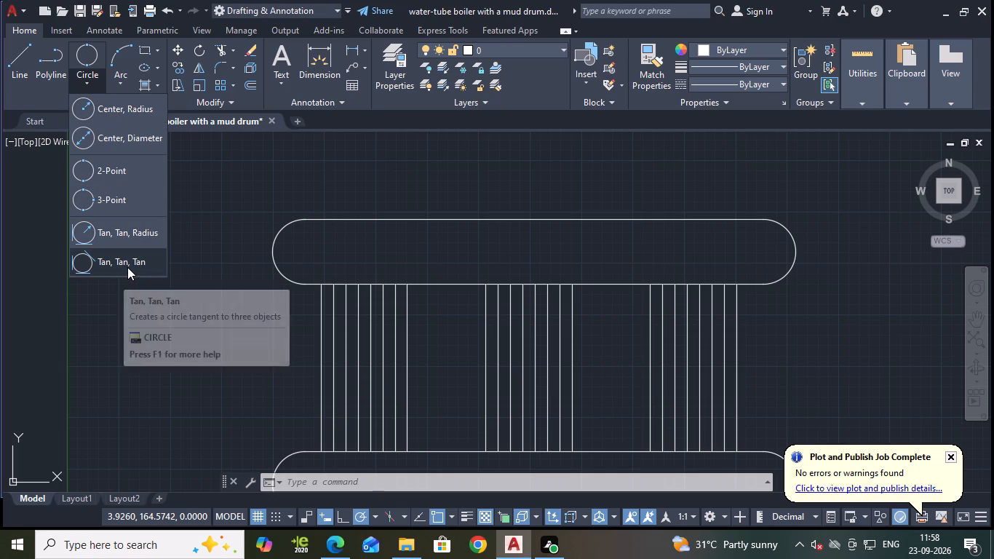
{"action": "left_click", "coordinate": [127, 267]}
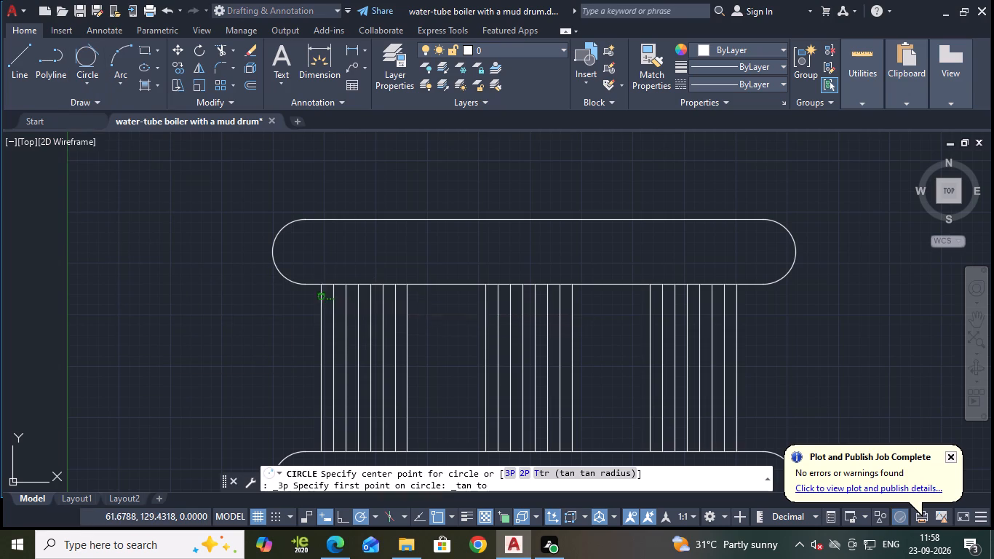
{"action": "left_click", "coordinate": [322, 297]}
{"action": "left_click", "coordinate": [328, 287]}
{"action": "left_click", "coordinate": [332, 295]}
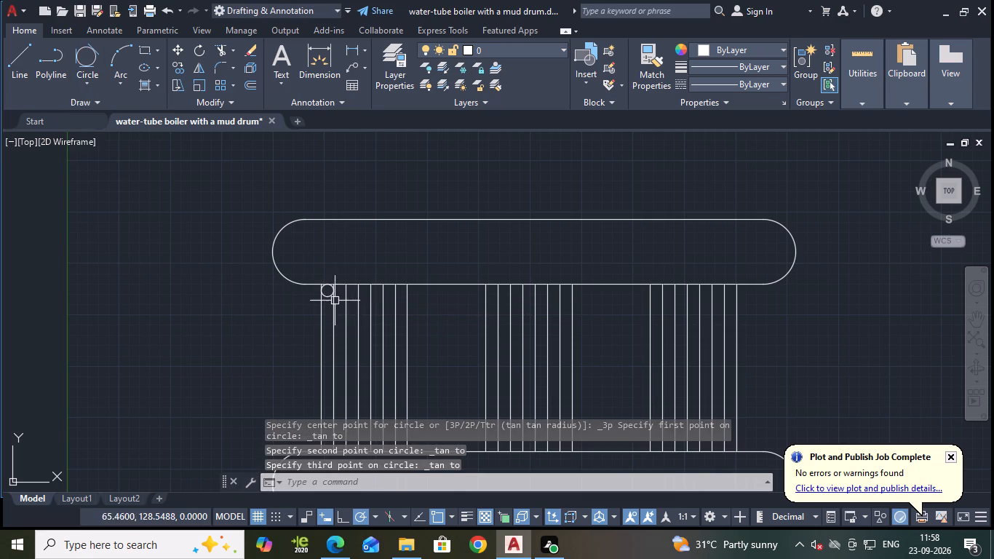
{"action": "scroll", "coordinate": [331, 301], "scroll_direction": "up", "scroll_amount": 1}
{"action": "key", "text": "Escape"}
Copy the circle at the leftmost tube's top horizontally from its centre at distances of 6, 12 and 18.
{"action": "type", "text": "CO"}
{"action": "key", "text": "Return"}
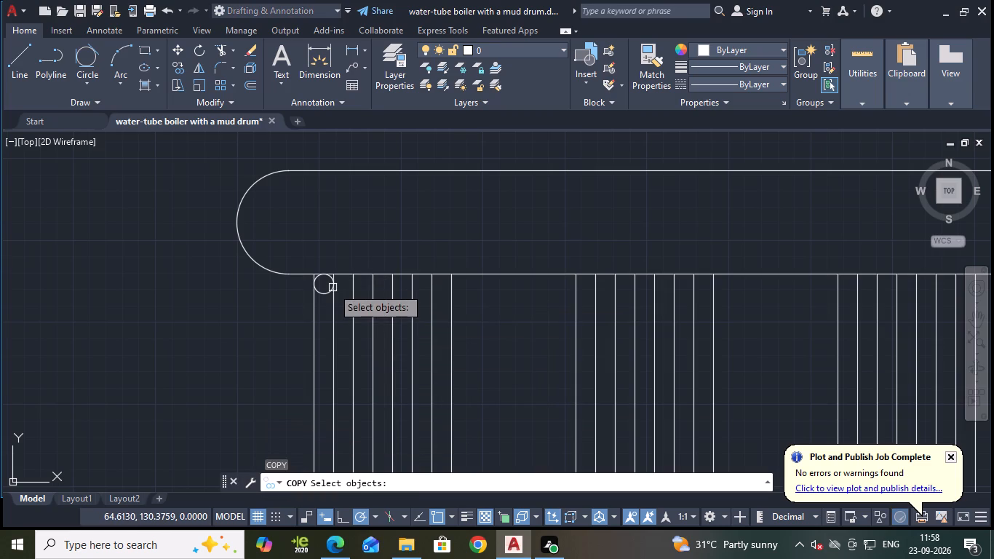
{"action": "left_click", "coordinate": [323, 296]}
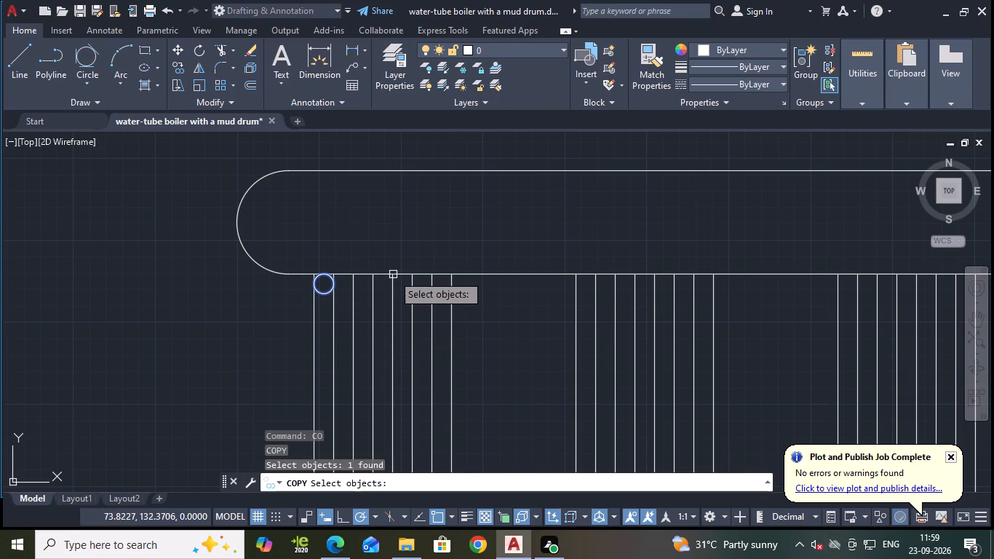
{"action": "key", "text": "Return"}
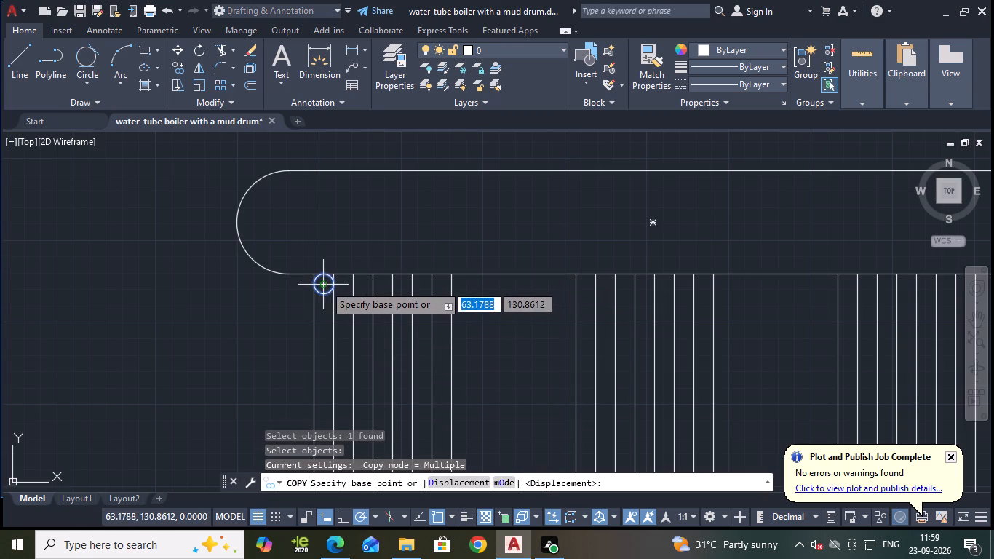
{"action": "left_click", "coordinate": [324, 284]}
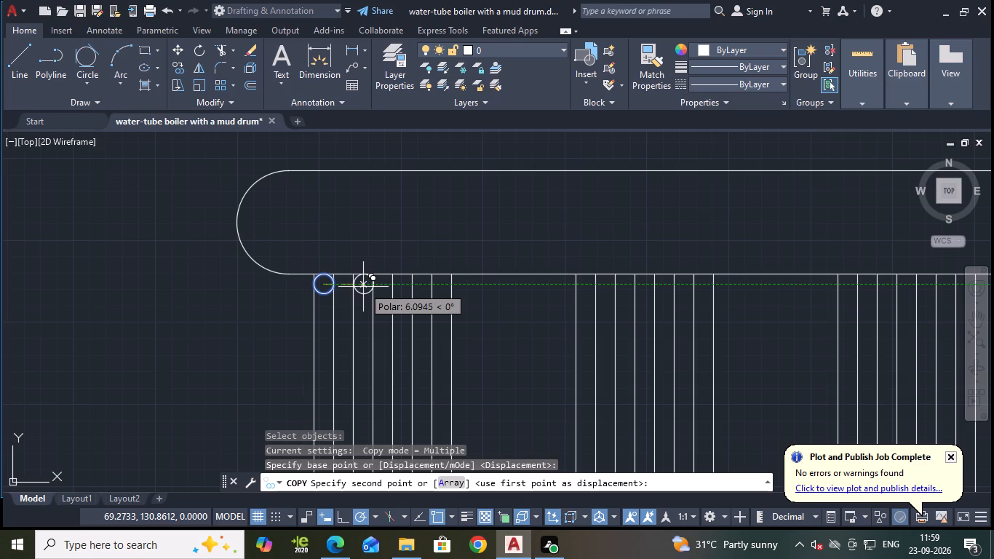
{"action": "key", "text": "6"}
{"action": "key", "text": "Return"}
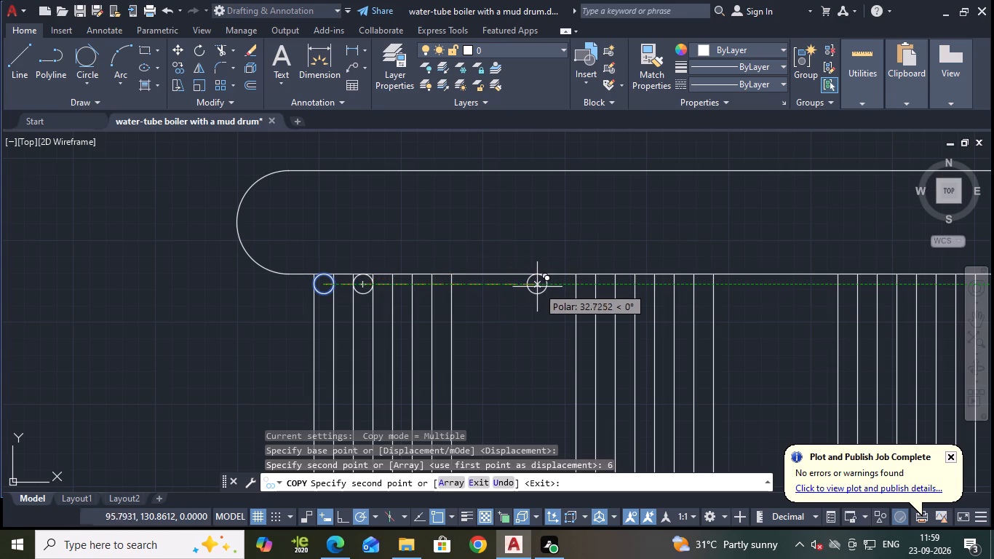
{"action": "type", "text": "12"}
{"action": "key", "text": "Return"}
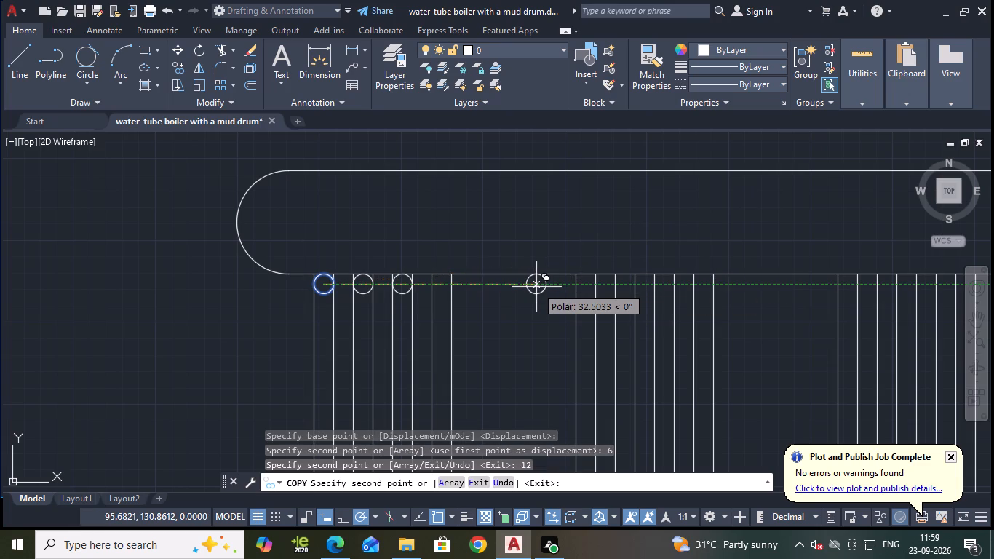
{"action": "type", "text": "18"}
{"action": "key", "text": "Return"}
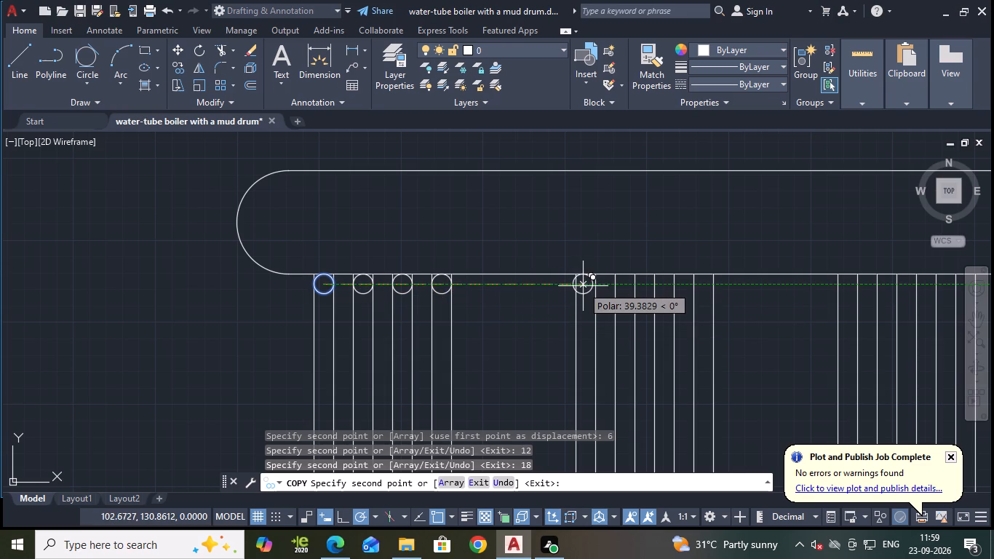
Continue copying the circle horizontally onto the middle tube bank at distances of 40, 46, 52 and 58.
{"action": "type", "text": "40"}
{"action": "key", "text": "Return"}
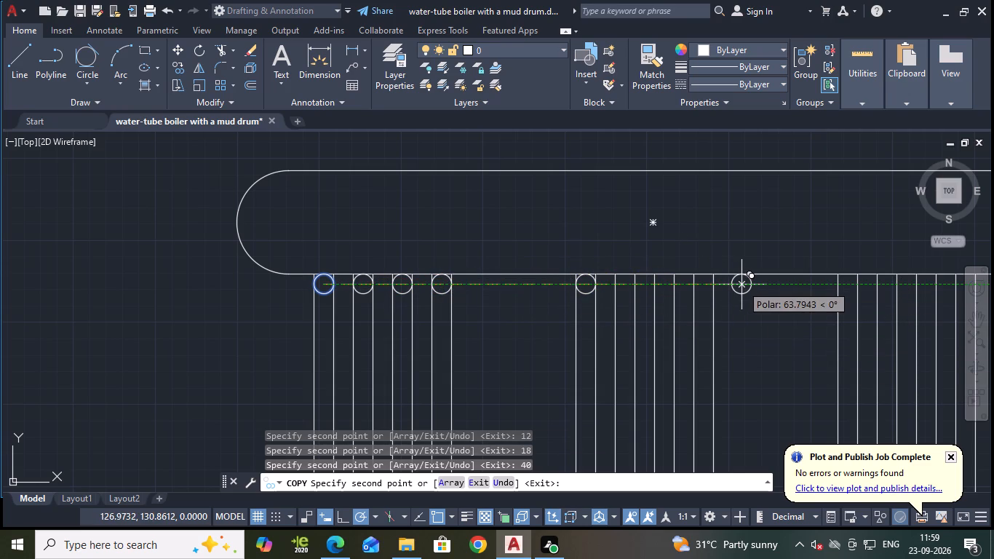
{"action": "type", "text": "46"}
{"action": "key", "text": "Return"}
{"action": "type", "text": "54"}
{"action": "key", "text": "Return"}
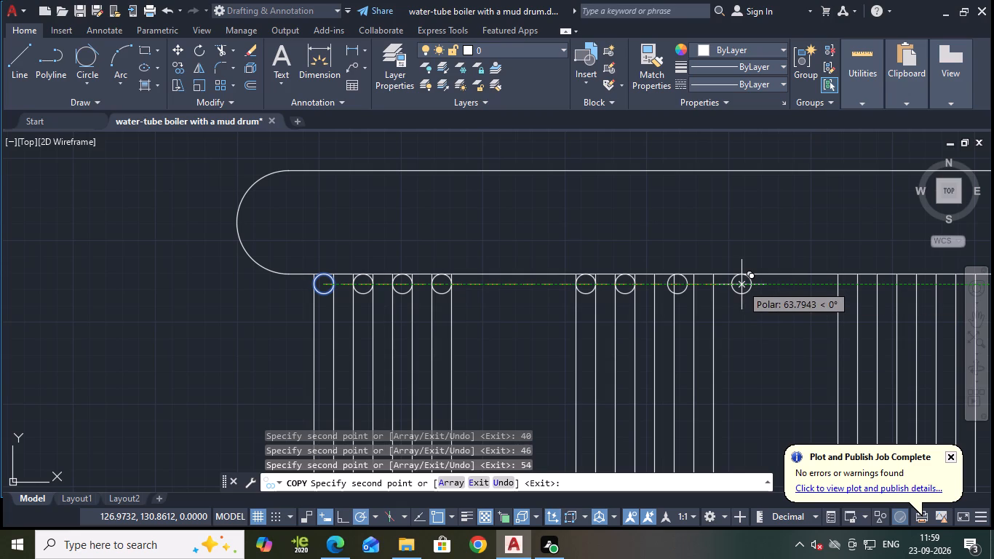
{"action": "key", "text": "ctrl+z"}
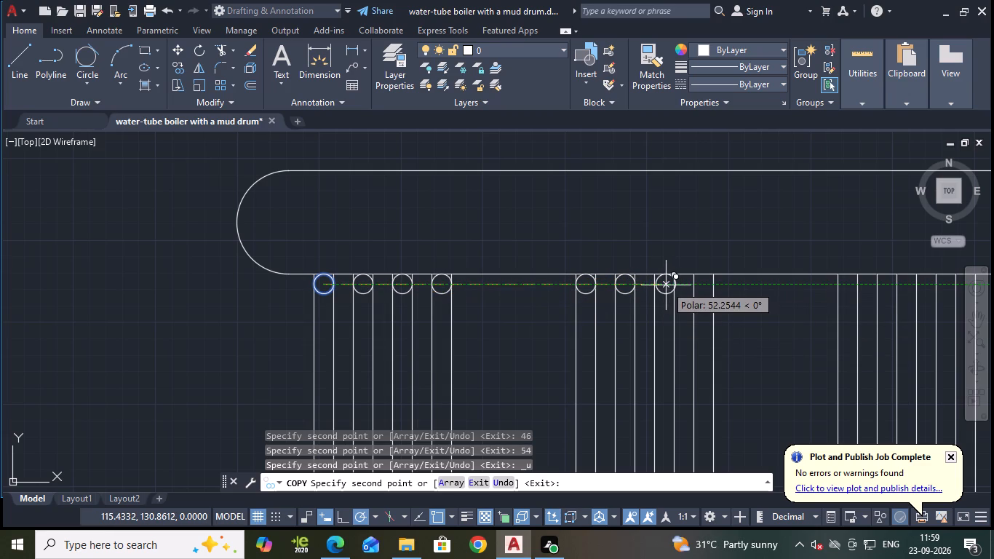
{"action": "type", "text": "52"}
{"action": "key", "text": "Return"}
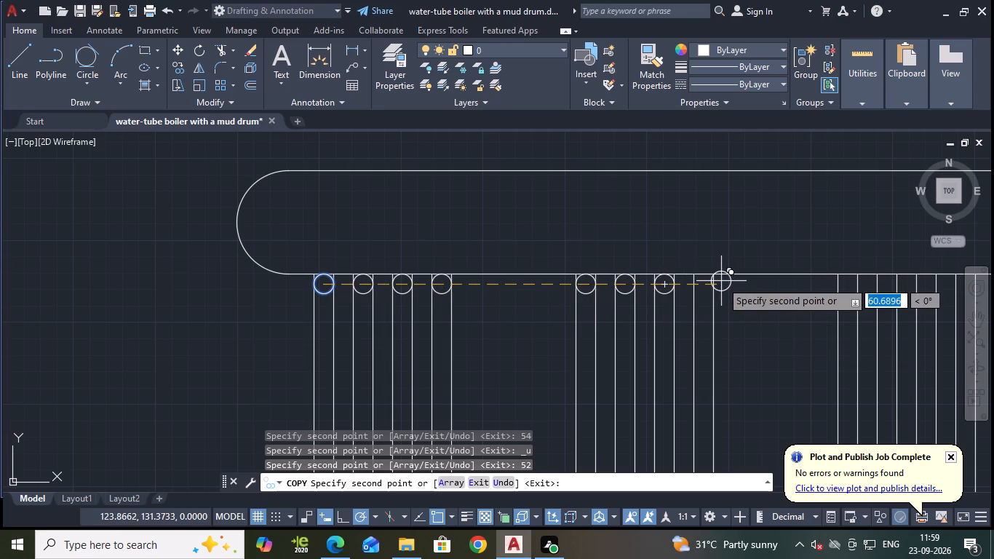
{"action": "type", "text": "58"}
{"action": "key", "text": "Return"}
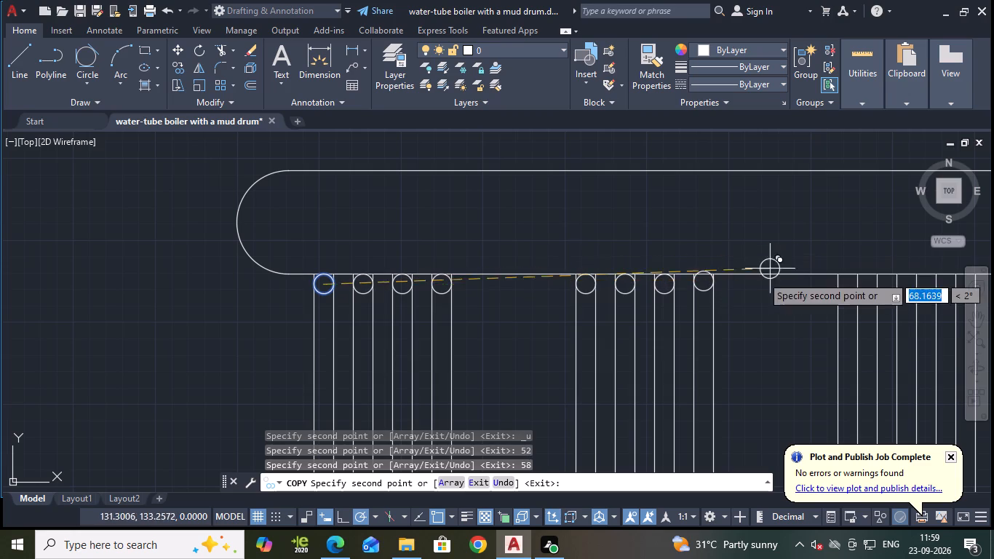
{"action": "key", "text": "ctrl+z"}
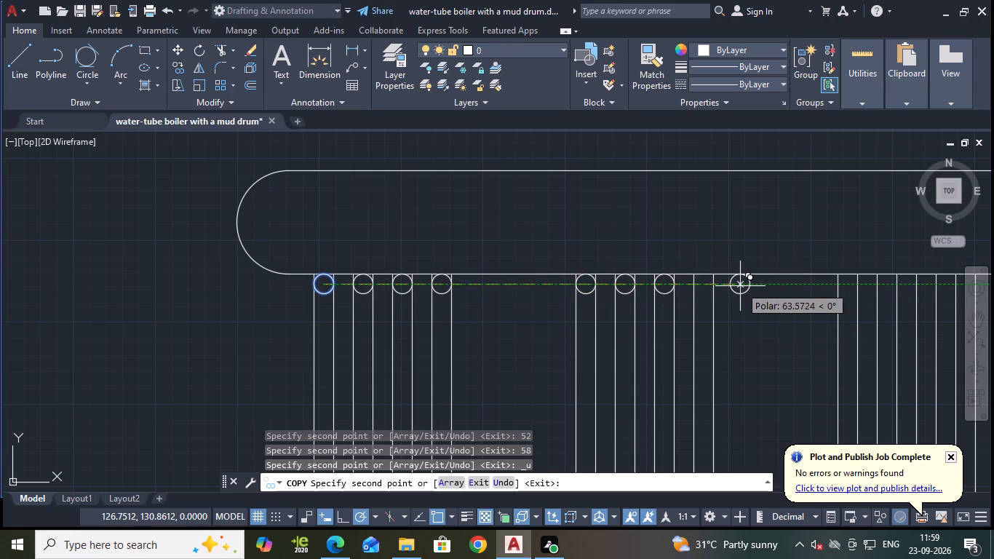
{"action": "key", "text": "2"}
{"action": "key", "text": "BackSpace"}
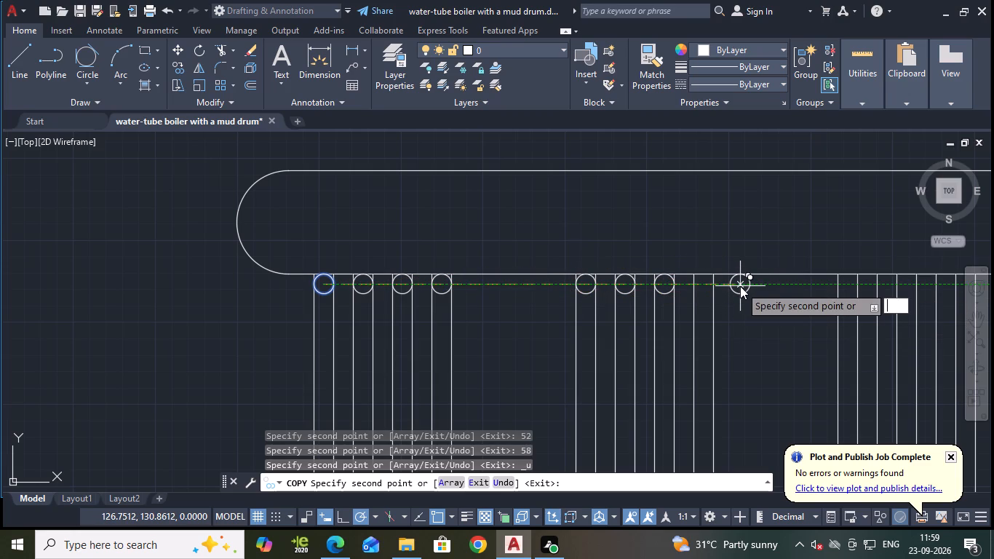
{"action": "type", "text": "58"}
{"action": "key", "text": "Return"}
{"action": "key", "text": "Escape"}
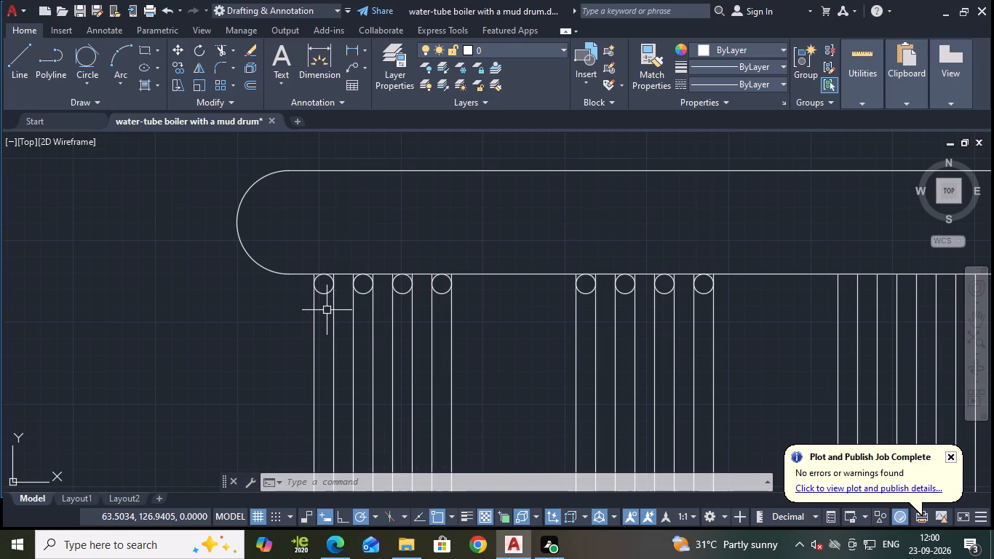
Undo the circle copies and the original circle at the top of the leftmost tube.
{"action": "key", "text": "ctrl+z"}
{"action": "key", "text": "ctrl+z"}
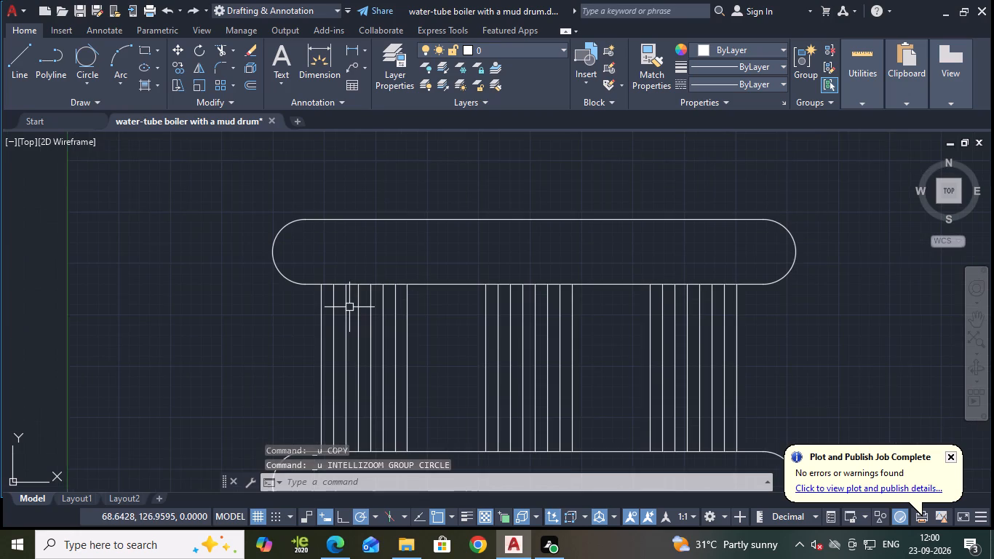
Draw a horizontal centre line across the upper drum from its left end quadrant to its right end quadrant.
{"action": "scroll", "coordinate": [395, 317], "scroll_direction": "up", "scroll_amount": 1}
{"action": "middle_click_drag", "start_coordinate": [413, 325], "coordinate": [472, 326]}
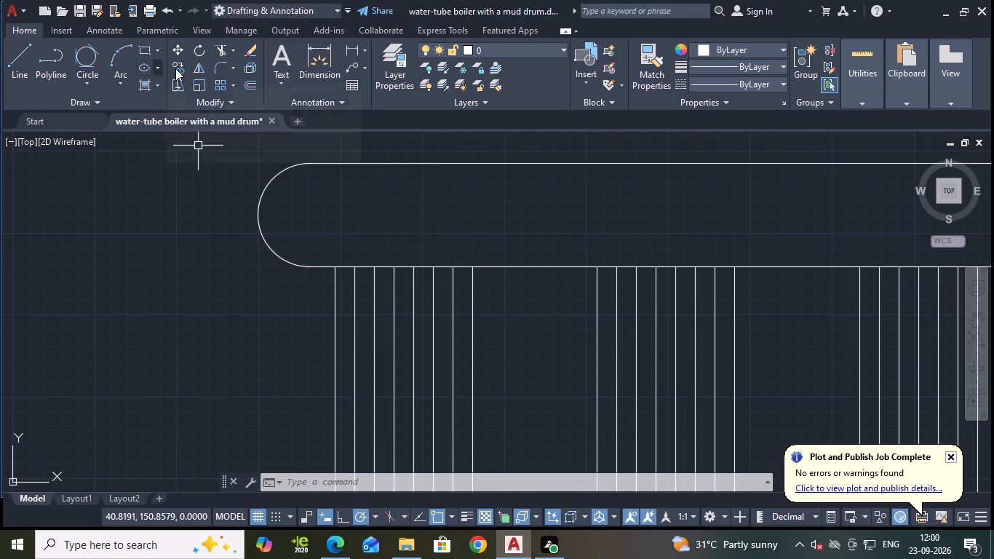
{"action": "left_click", "coordinate": [7, 63]}
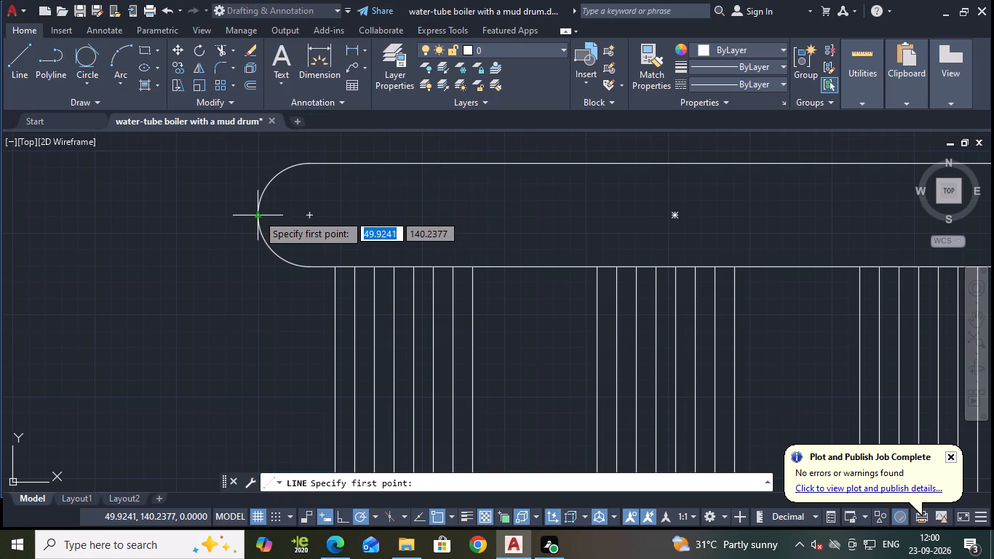
{"action": "left_click", "coordinate": [258, 214]}
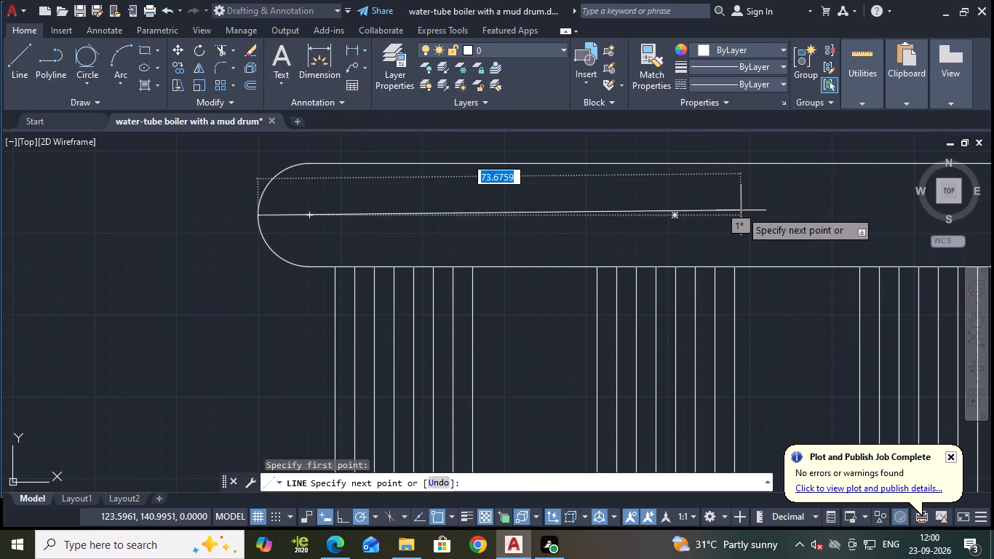
{"action": "middle_click_drag", "start_coordinate": [736, 208], "coordinate": [410, 251]}
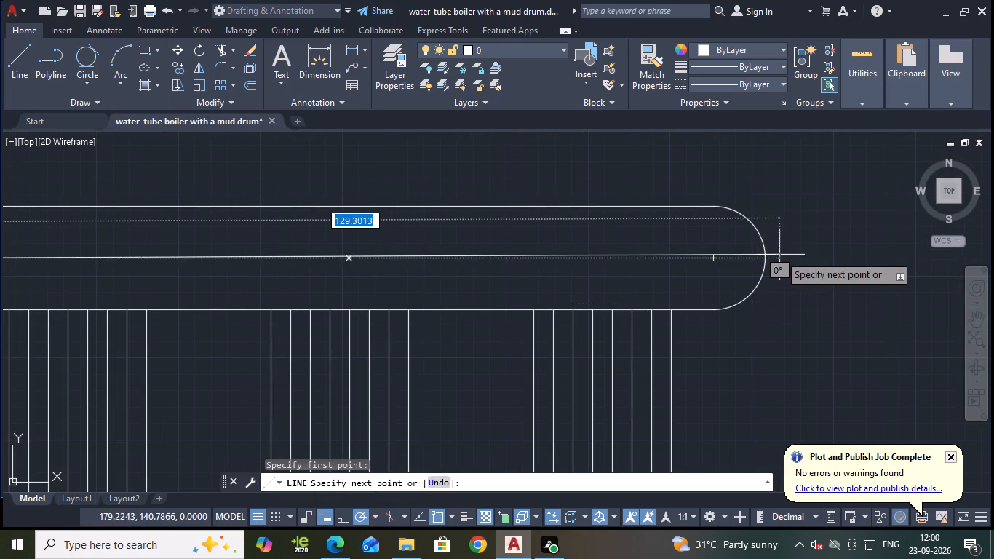
{"action": "left_click", "coordinate": [765, 260]}
{"action": "scroll", "coordinate": [772, 262], "scroll_direction": "down", "scroll_amount": 1}
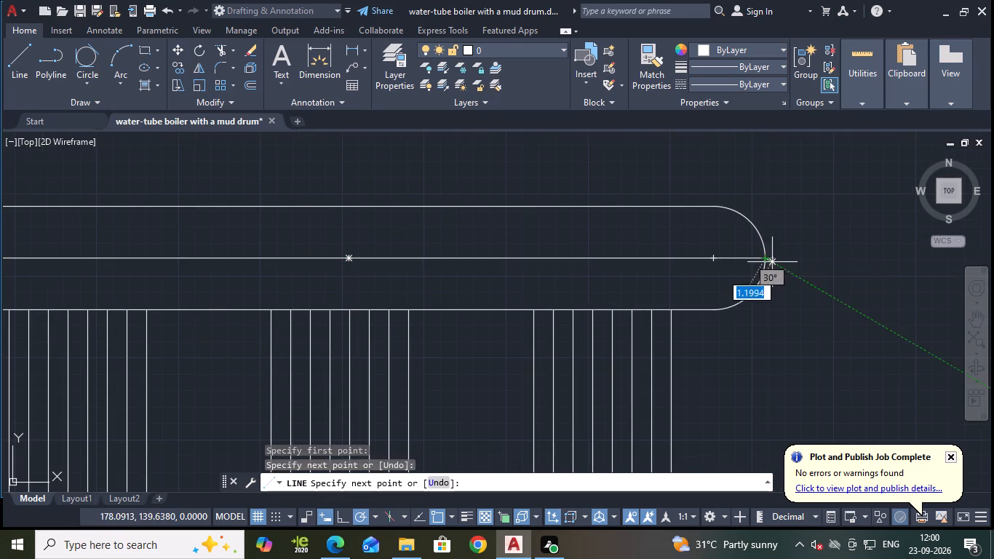
{"action": "key", "text": "Escape"}
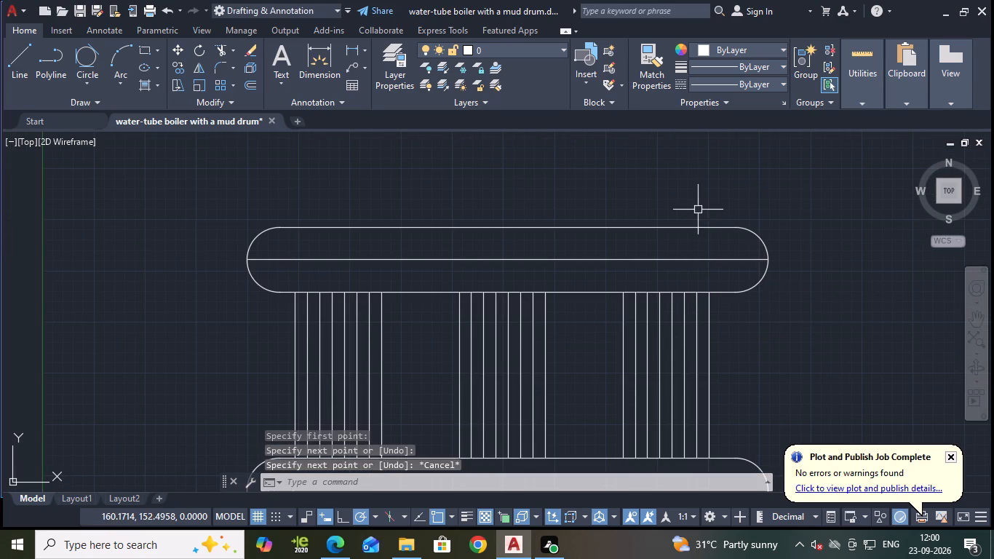
Draw a small two-segment peak from the centre line's left end, rising about 33° and dropping back just past the centre line.
{"action": "left_click", "coordinate": [16, 65]}
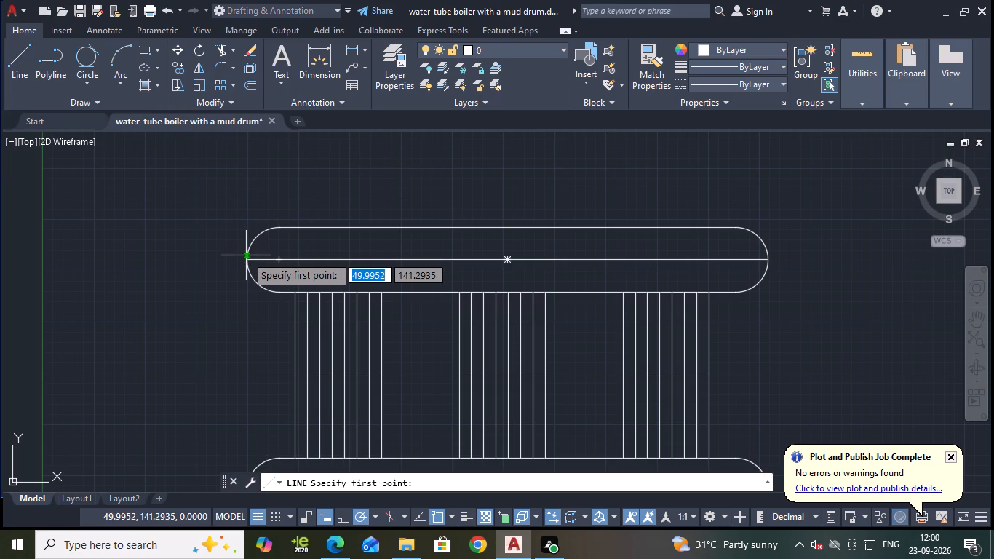
{"action": "scroll", "coordinate": [248, 258], "scroll_direction": "up", "scroll_amount": 2}
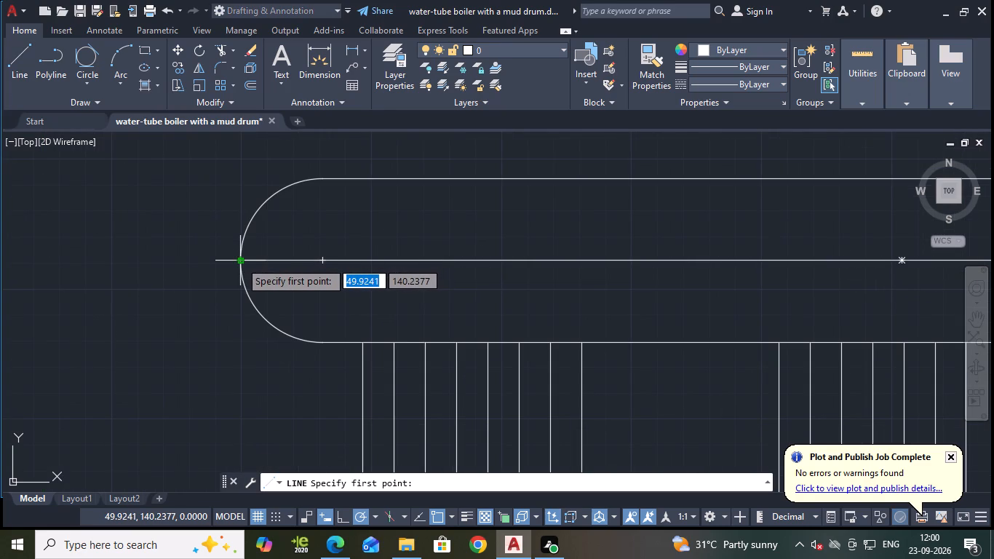
{"action": "left_click", "coordinate": [240, 261]}
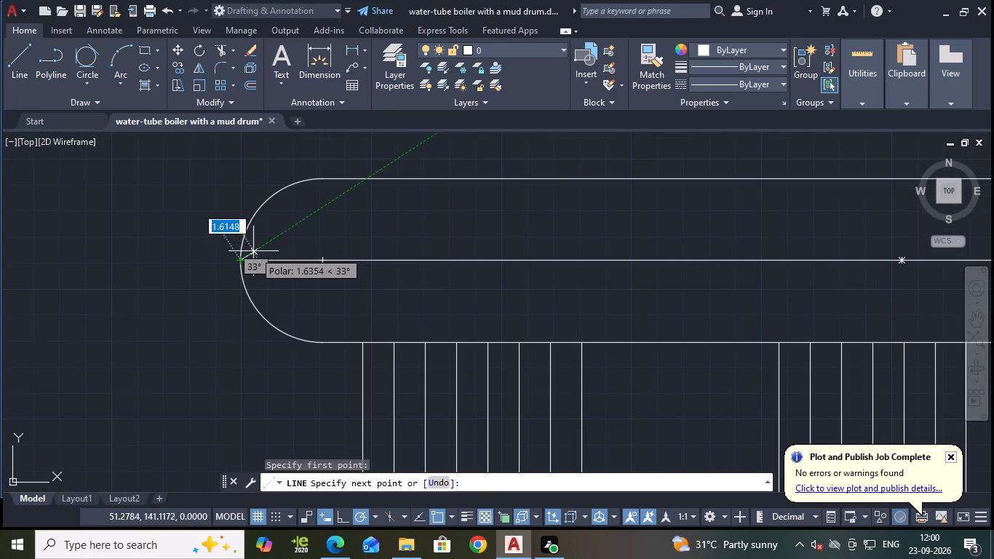
{"action": "left_click", "coordinate": [253, 250]}
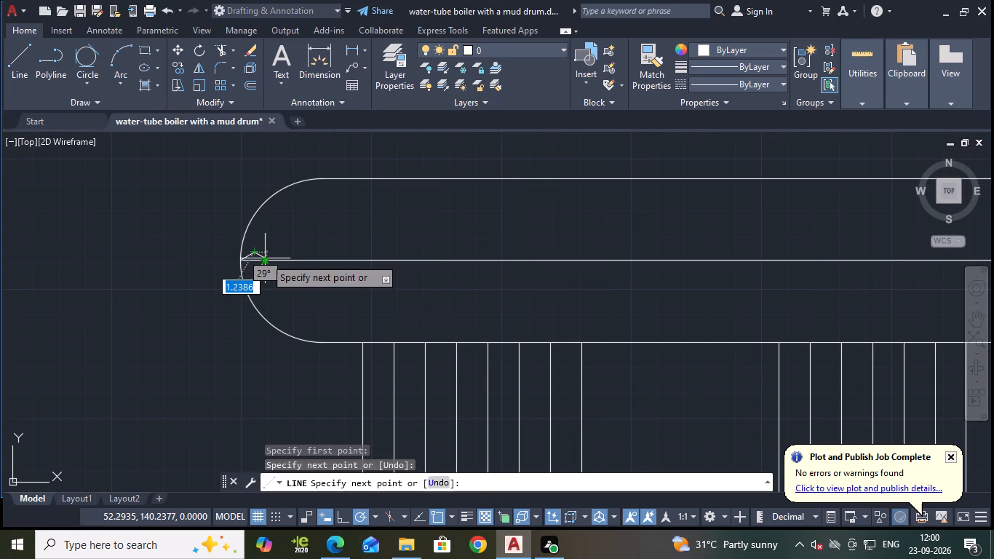
{"action": "key", "text": "ctrl+z"}
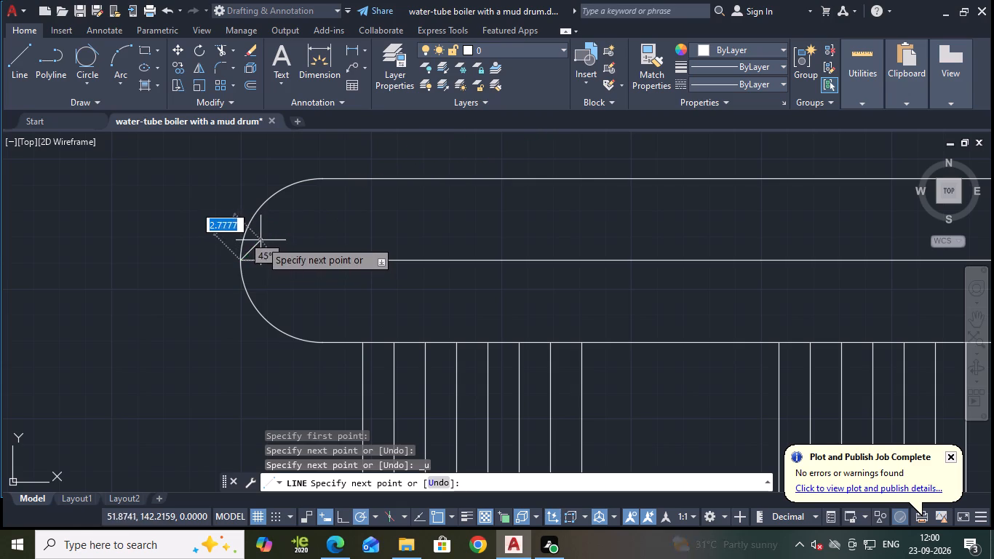
{"action": "left_click", "coordinate": [264, 243]}
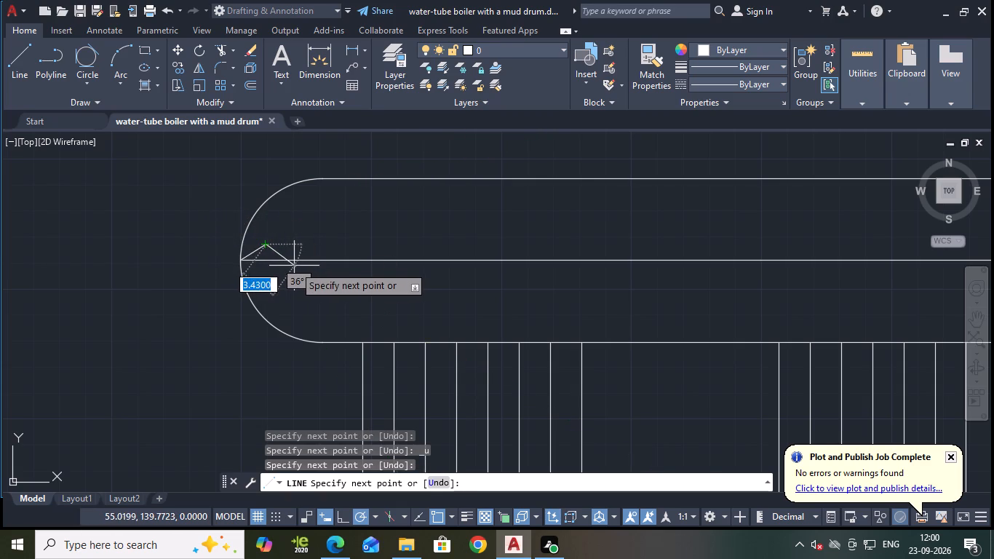
{"action": "left_click", "coordinate": [298, 266]}
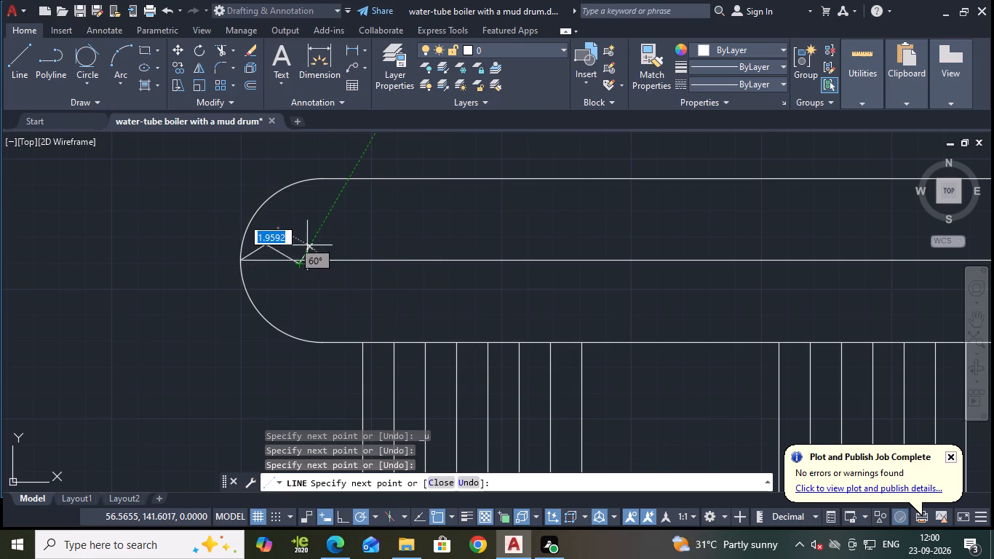
{"action": "key", "text": "Escape"}
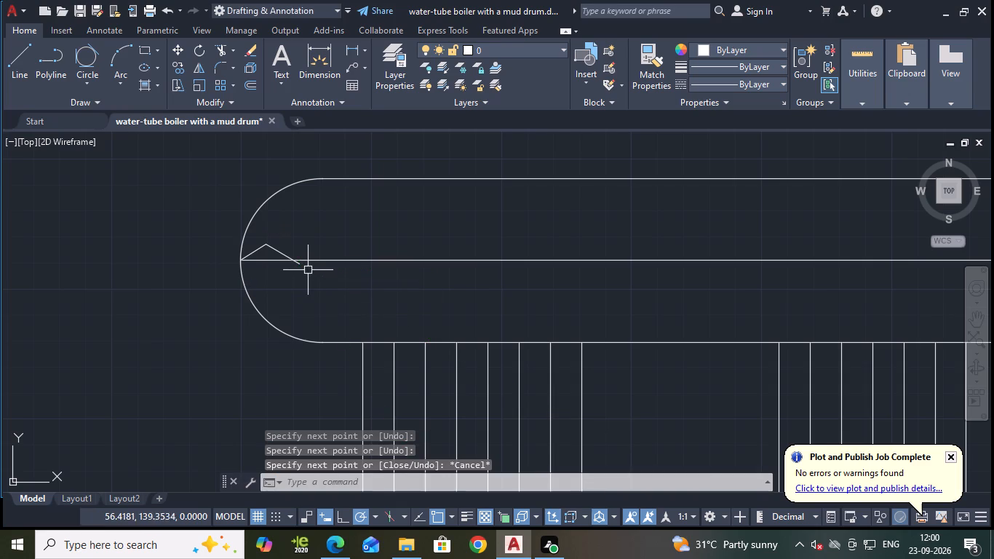
Trim the end of the peak's descending segment that overshoots below the drum's centre line.
{"action": "scroll", "coordinate": [289, 268], "scroll_direction": "up", "scroll_amount": 2}
{"action": "type", "text": "TR"}
{"action": "key", "text": "Return"}
{"action": "left_click", "coordinate": [309, 256]}
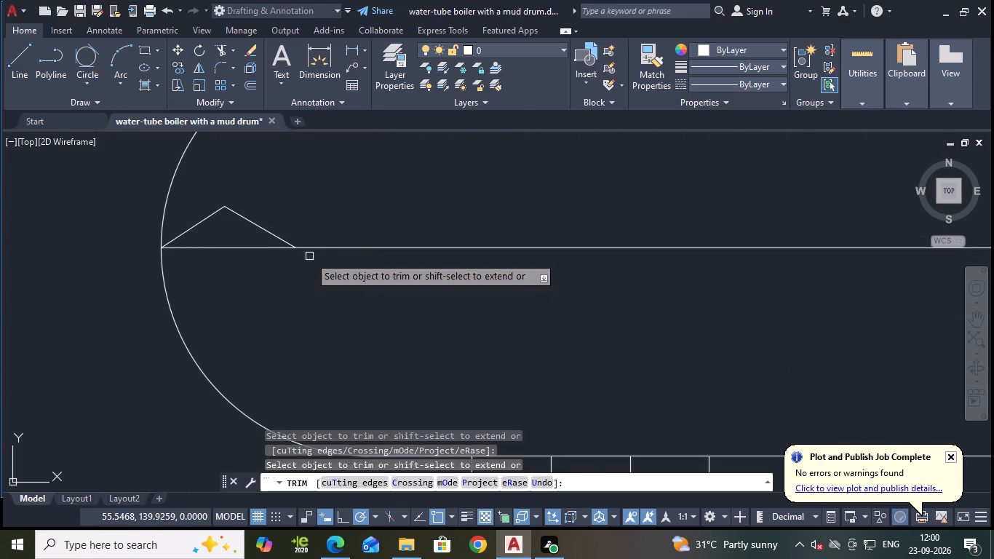
{"action": "key", "text": "l"}
{"action": "key", "text": "Return"}
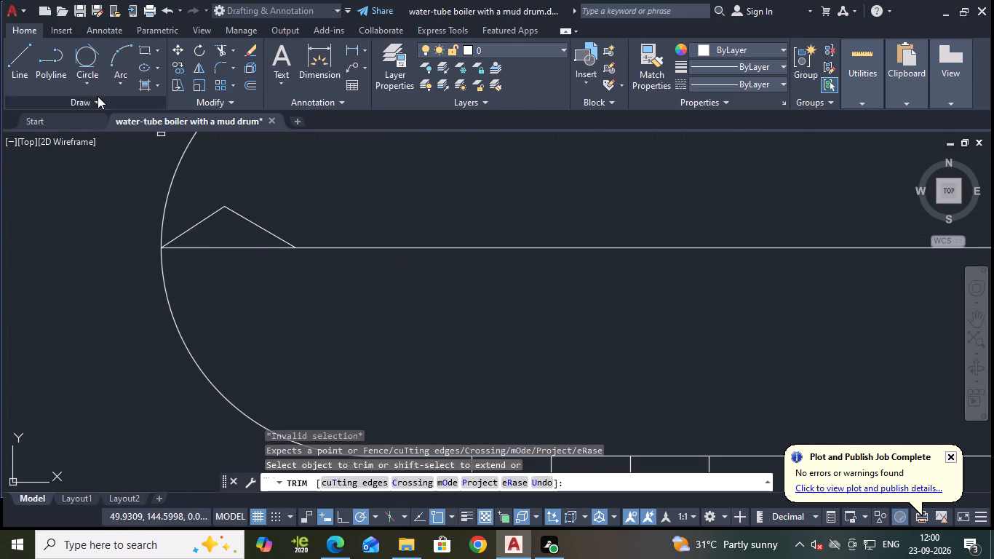
{"action": "key", "text": "Escape"}
Draw a horizontal guide line about 147 units long from the peak's apex to beyond the upper drum's right end.
{"action": "left_click", "coordinate": [16, 52]}
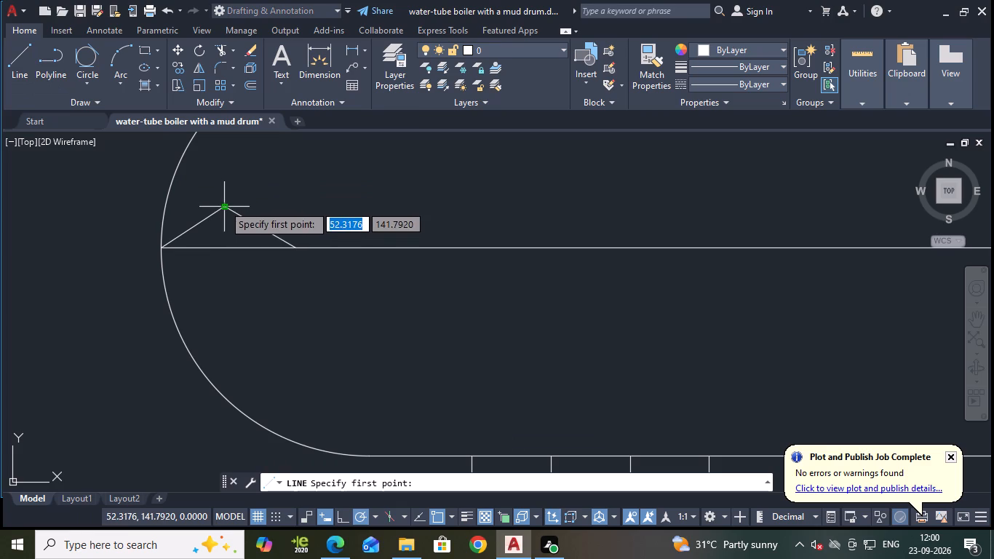
{"action": "left_click", "coordinate": [223, 205]}
{"action": "scroll", "coordinate": [698, 198], "scroll_direction": "down", "scroll_amount": 2}
{"action": "middle_click_drag", "start_coordinate": [709, 207], "coordinate": [90, 248]}
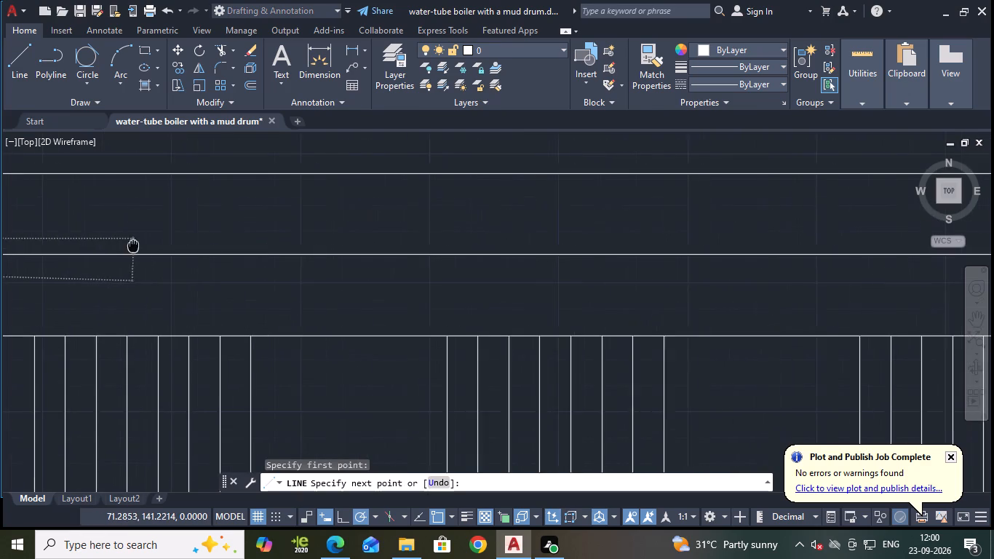
{"action": "scroll", "coordinate": [226, 249], "scroll_direction": "down", "scroll_amount": 3}
{"action": "left_click", "coordinate": [515, 250]}
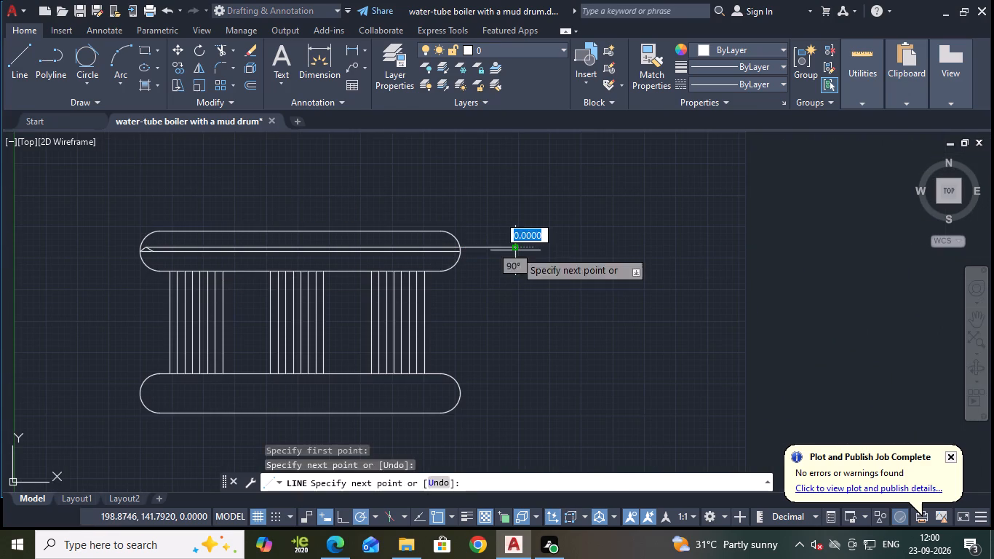
{"action": "key", "text": "Escape"}
Join the peak's rising and descending segments into one polyline.
{"action": "scroll", "coordinate": [215, 263], "scroll_direction": "up", "scroll_amount": 2}
{"action": "middle_click_drag", "start_coordinate": [234, 271], "coordinate": [478, 322]}
{"action": "scroll", "coordinate": [247, 269], "scroll_direction": "up", "scroll_amount": 2}
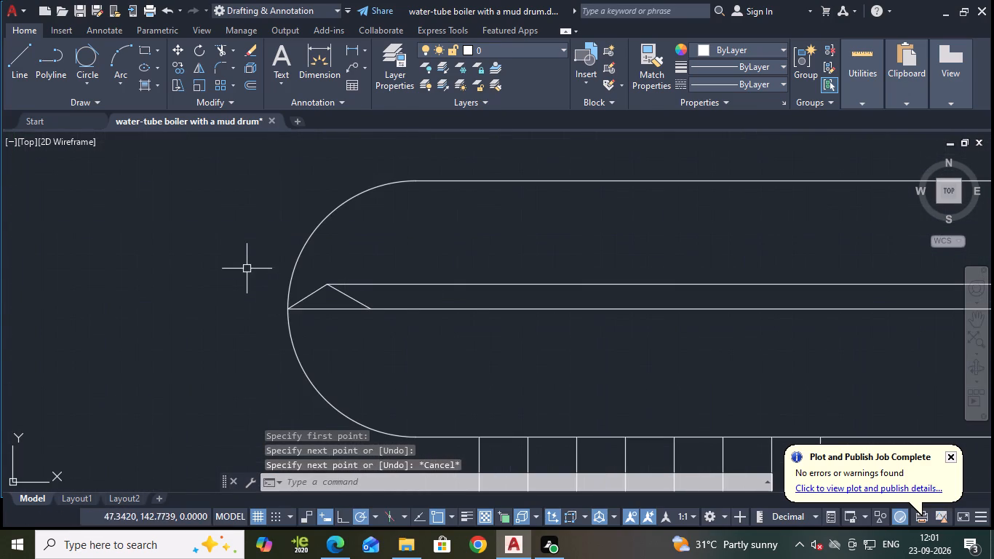
{"action": "left_click", "coordinate": [349, 300]}
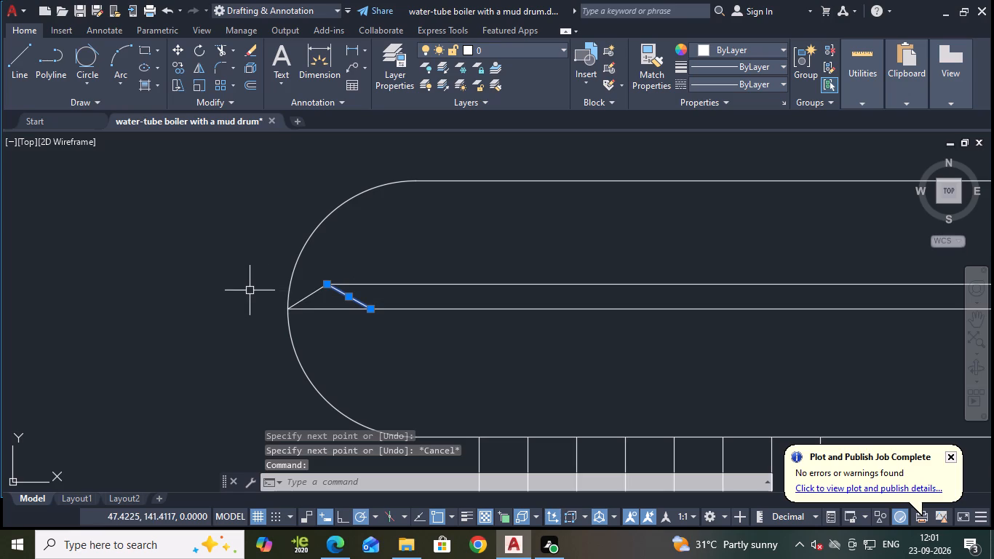
{"action": "left_click", "coordinate": [309, 297]}
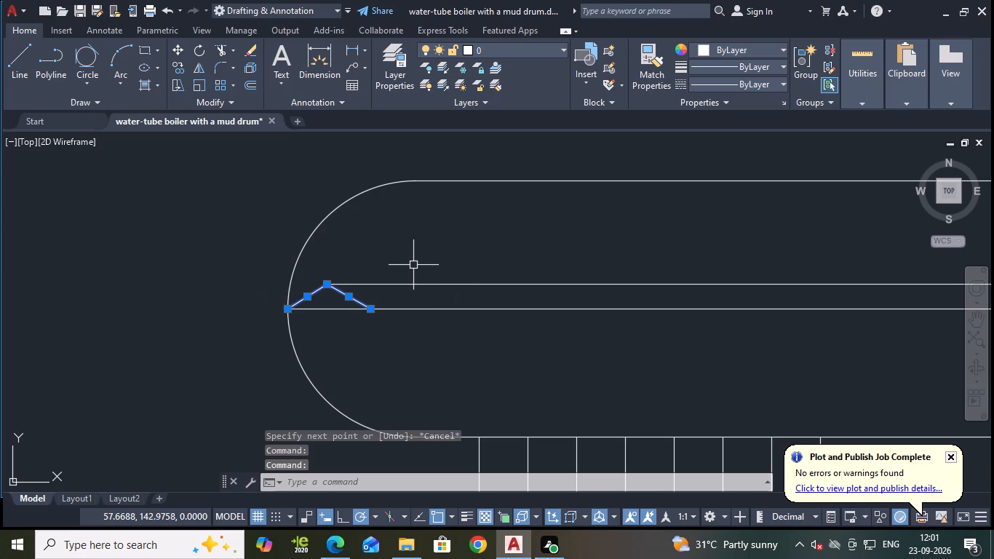
{"action": "key", "text": "j"}
{"action": "key", "text": "Return"}
Copy the joined peak five times end to end along the drum's centre line, using its left end as base point.
{"action": "left_click", "coordinate": [353, 299]}
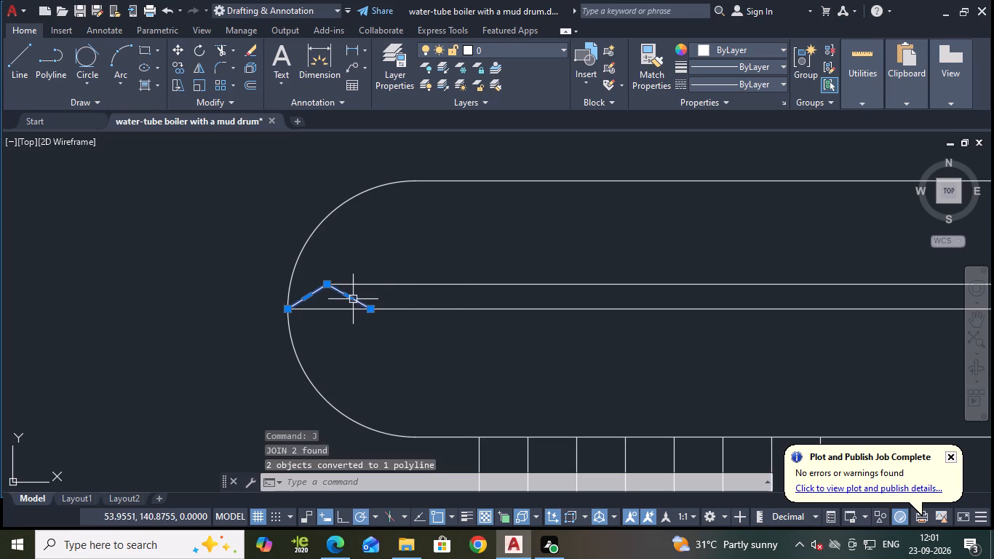
{"action": "type", "text": "CO"}
{"action": "key", "text": "Return"}
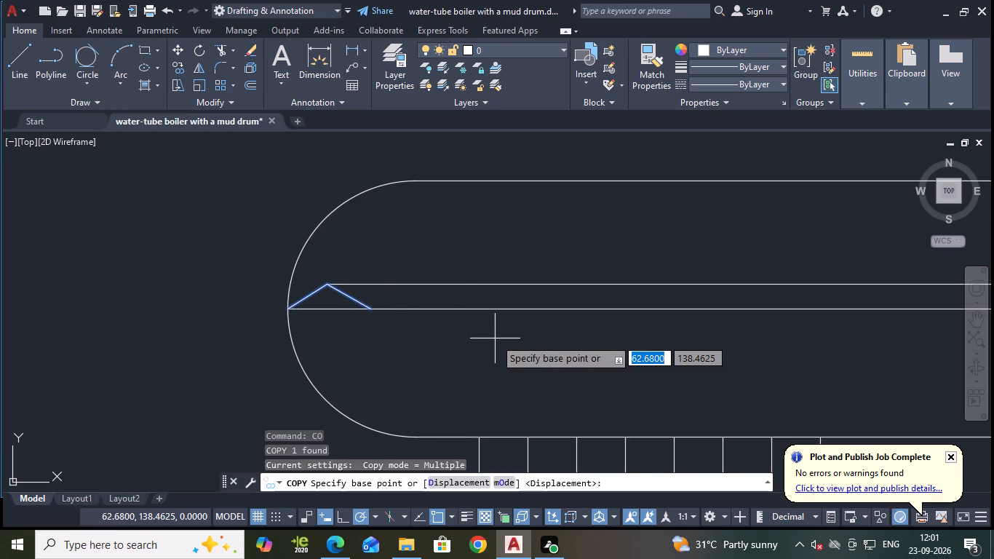
{"action": "left_click", "coordinate": [288, 308]}
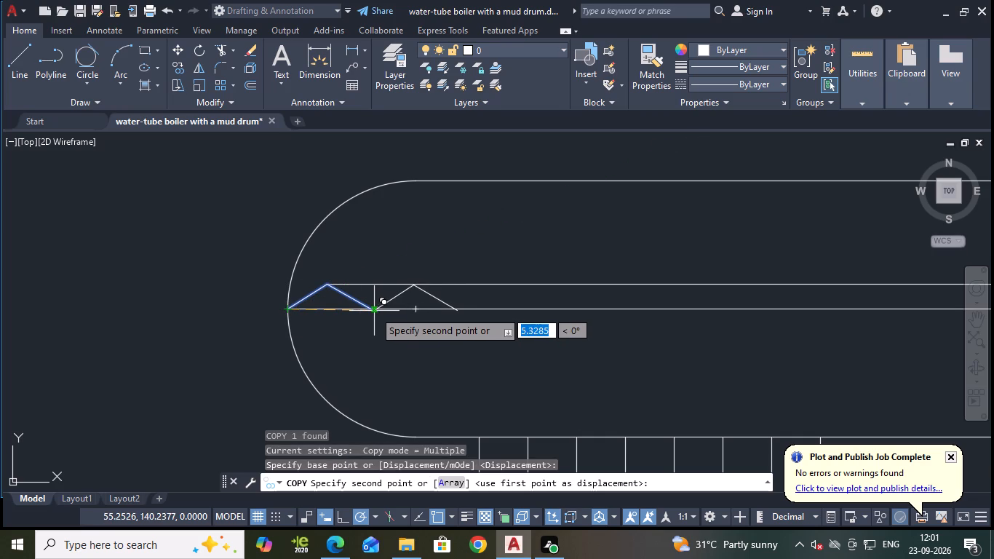
{"action": "scroll", "coordinate": [372, 309], "scroll_direction": "up", "scroll_amount": 1}
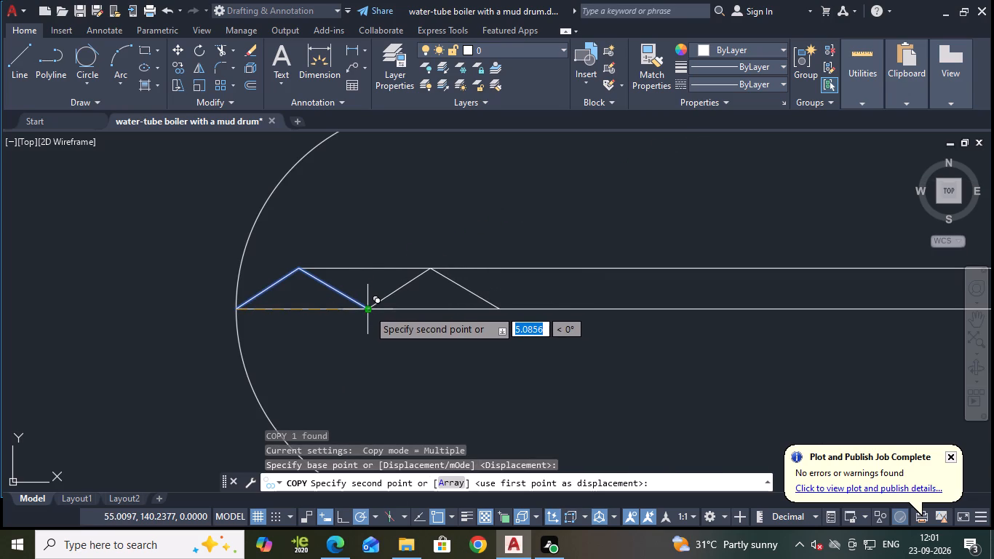
{"action": "left_click", "coordinate": [366, 311]}
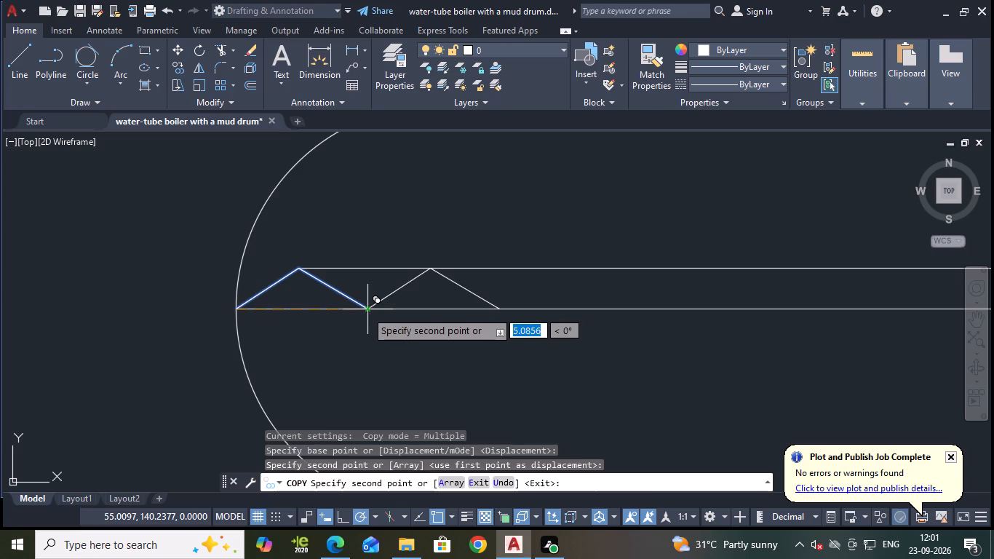
{"action": "scroll", "coordinate": [501, 306], "scroll_direction": "up", "scroll_amount": 4}
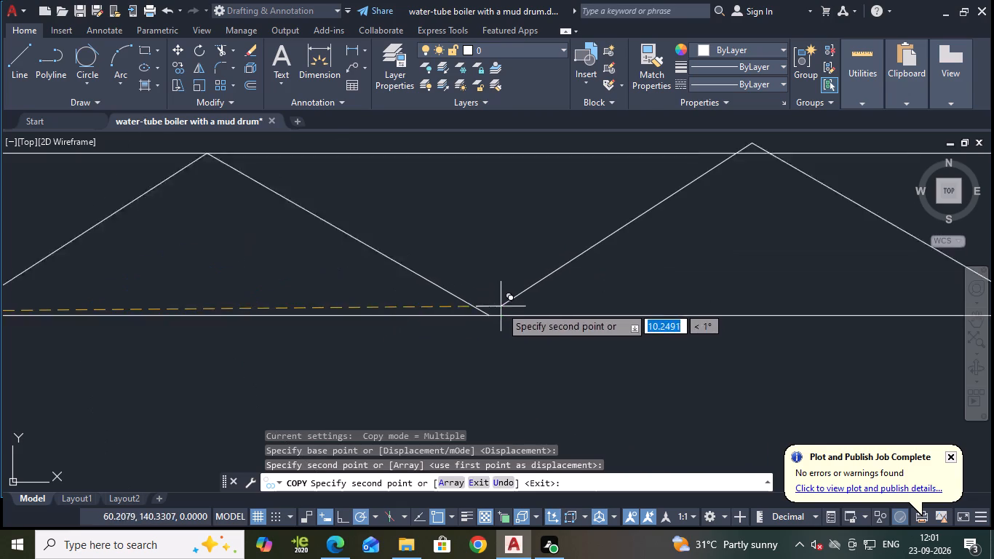
{"action": "left_click", "coordinate": [479, 320]}
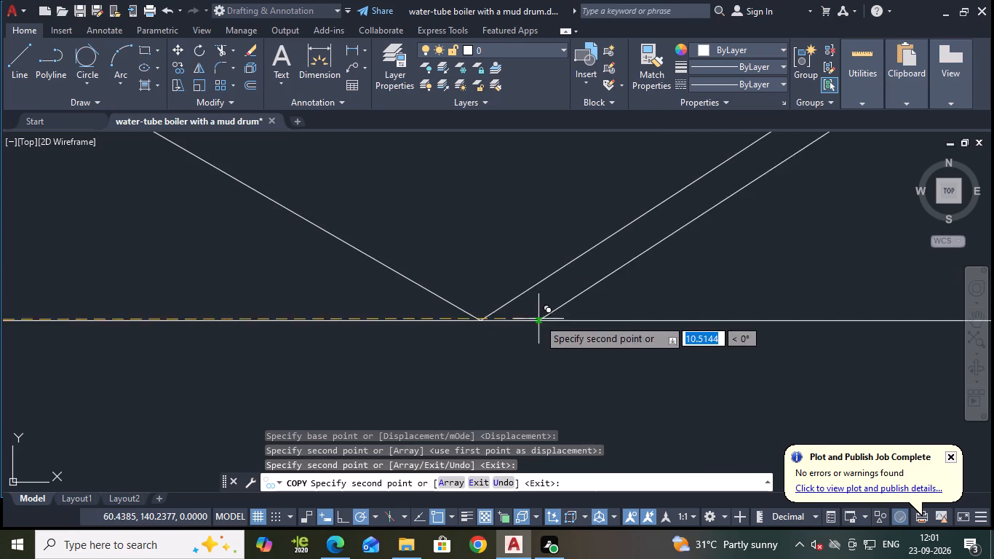
{"action": "scroll", "coordinate": [538, 319], "scroll_direction": "down", "scroll_amount": 3}
{"action": "middle_click_drag", "start_coordinate": [620, 327], "coordinate": [266, 389]}
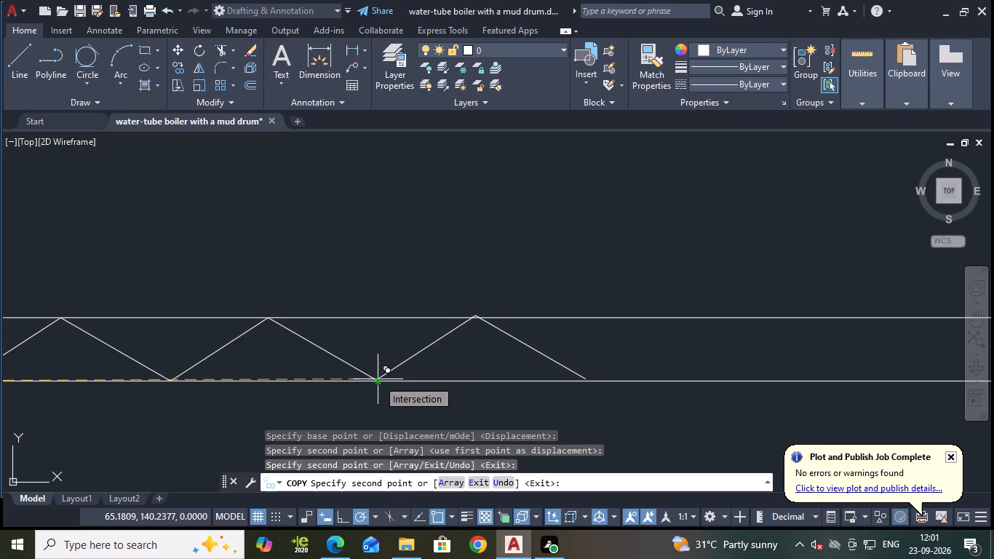
{"action": "scroll", "coordinate": [378, 379], "scroll_direction": "up", "scroll_amount": 1}
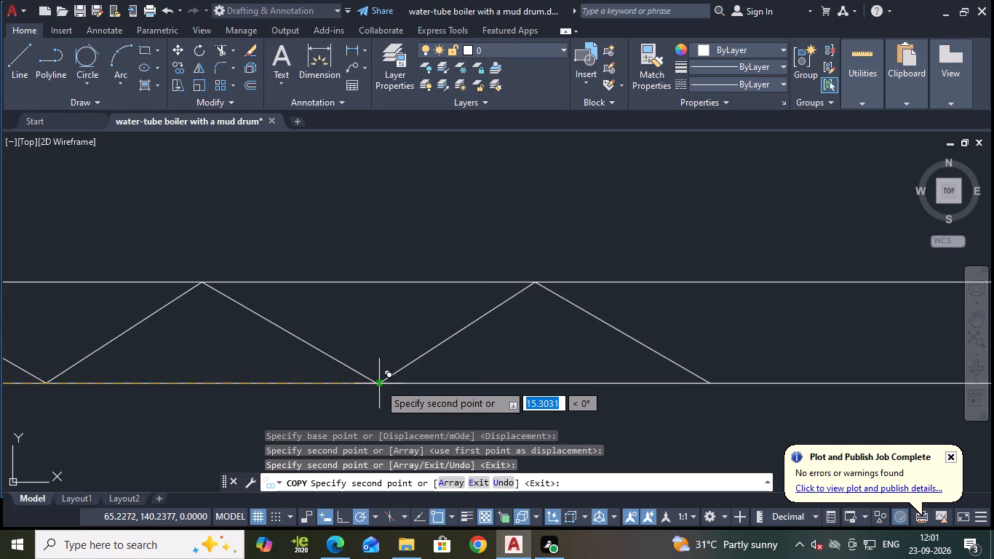
{"action": "left_click", "coordinate": [378, 384]}
{"action": "scroll", "coordinate": [546, 375], "scroll_direction": "down", "scroll_amount": 2}
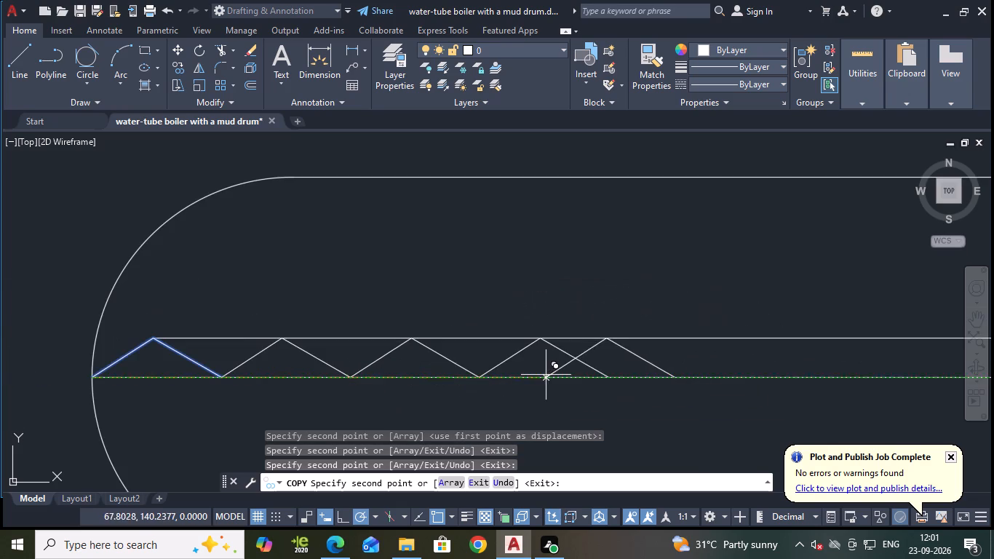
{"action": "middle_click_drag", "start_coordinate": [557, 394], "coordinate": [402, 381]}
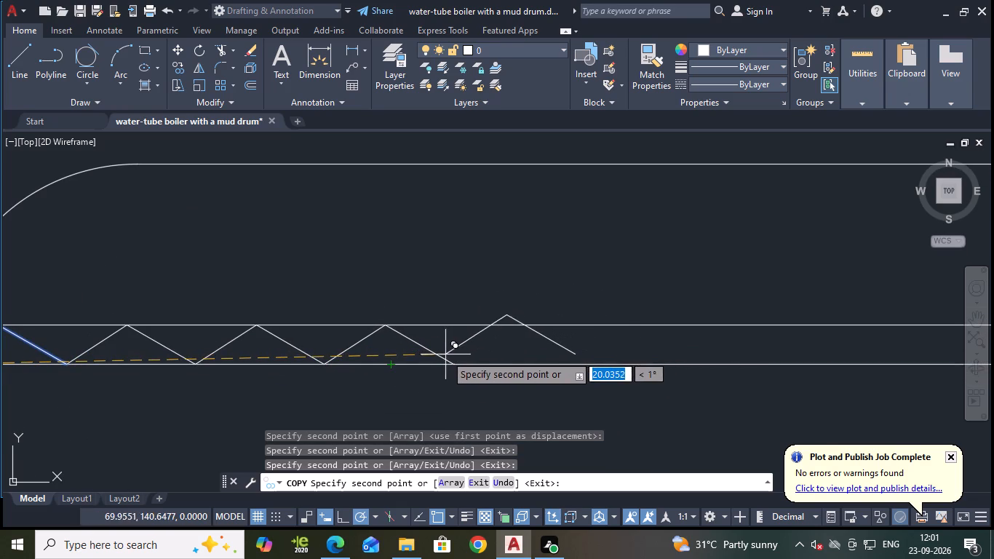
{"action": "left_click", "coordinate": [453, 362]}
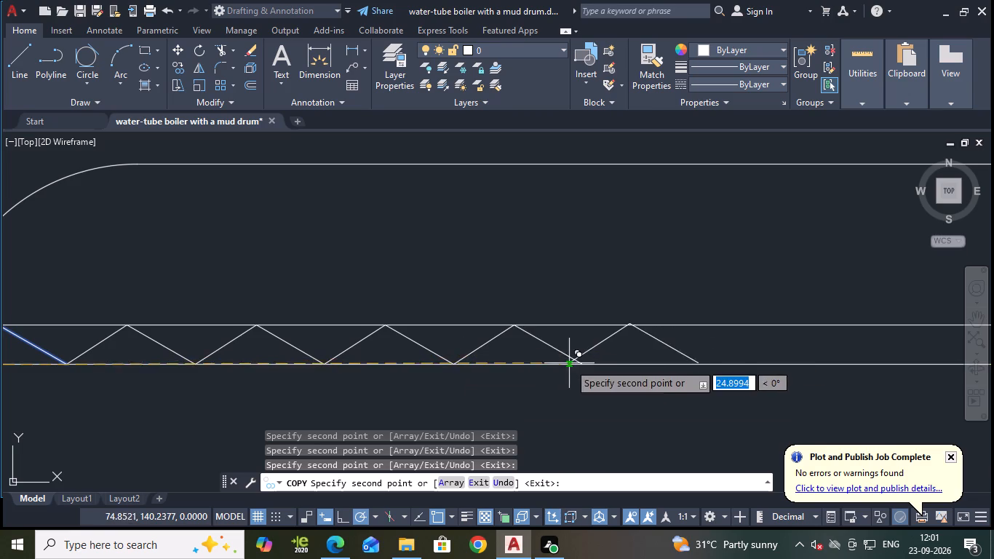
{"action": "scroll", "coordinate": [570, 364], "scroll_direction": "up", "scroll_amount": 3}
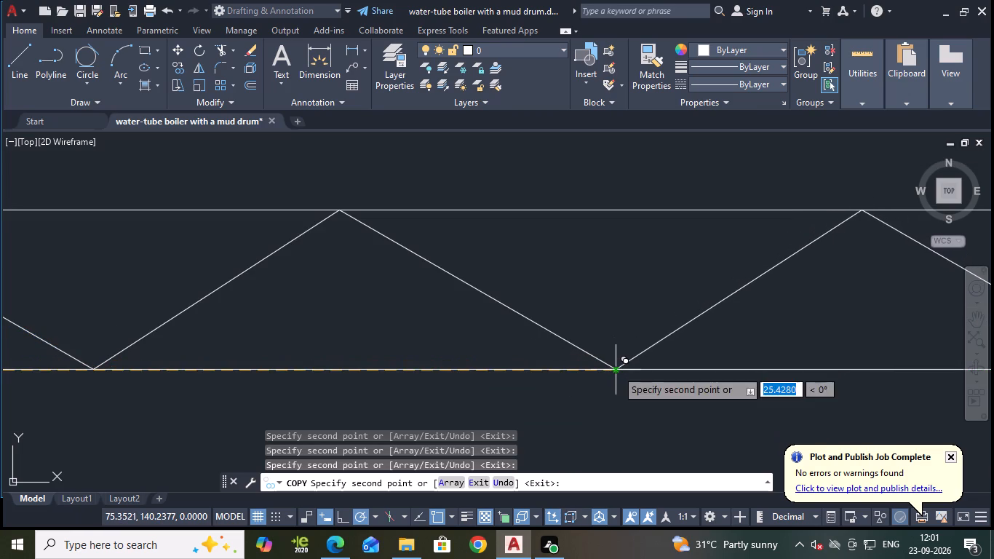
{"action": "left_click", "coordinate": [616, 370]}
{"action": "scroll", "coordinate": [616, 368], "scroll_direction": "down", "scroll_amount": 5}
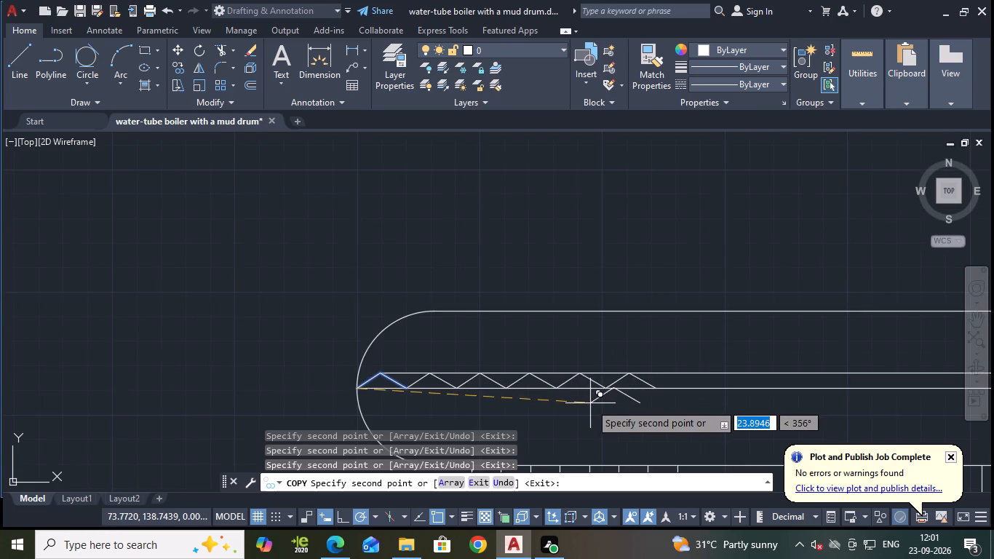
{"action": "middle_click_drag", "start_coordinate": [585, 400], "coordinate": [575, 381]}
{"action": "key", "text": "Escape"}
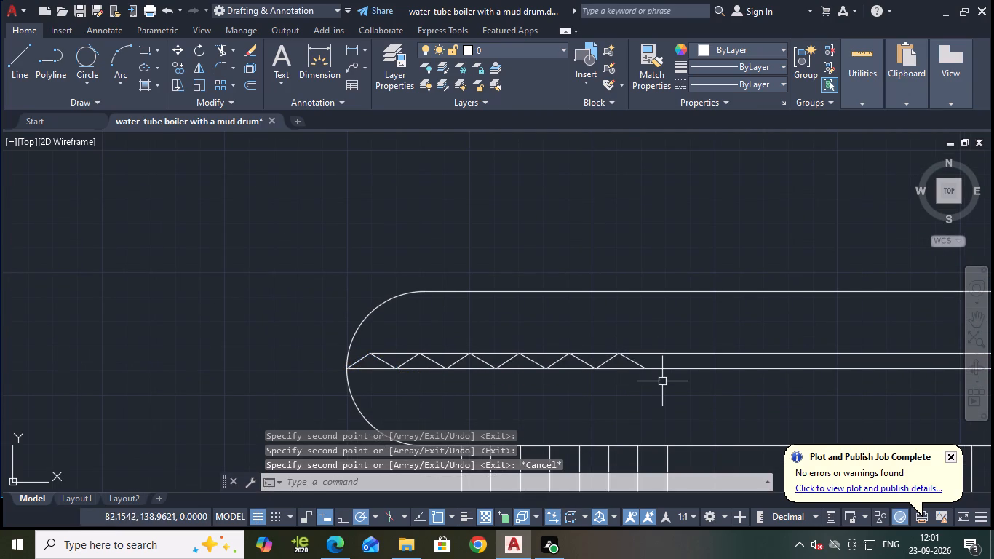
Copy the row of six peaks four times end to end along the centre line, continuing past the drum's right end.
{"action": "left_click", "coordinate": [662, 381]}
{"action": "left_click", "coordinate": [357, 356]}
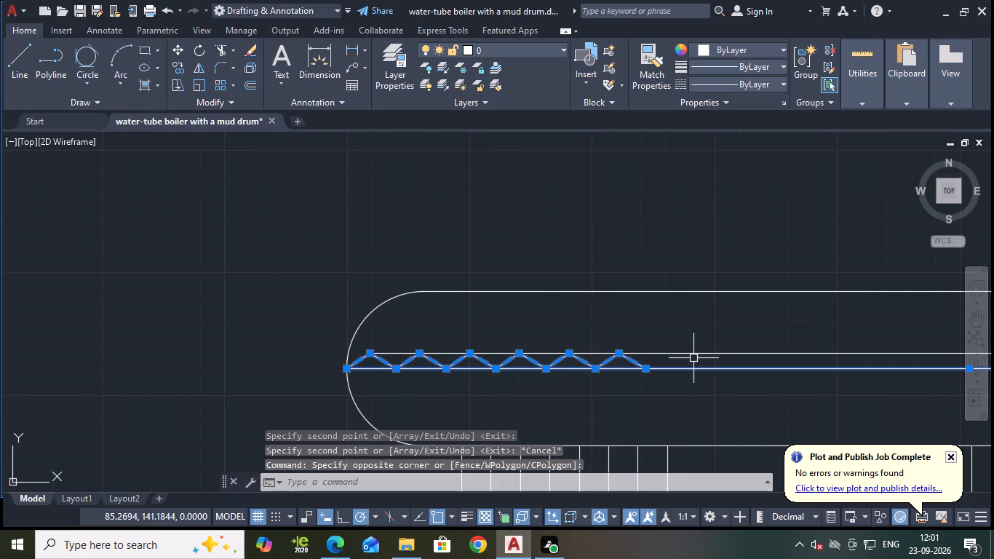
{"action": "left_click", "coordinate": [690, 368], "text": "shift"}
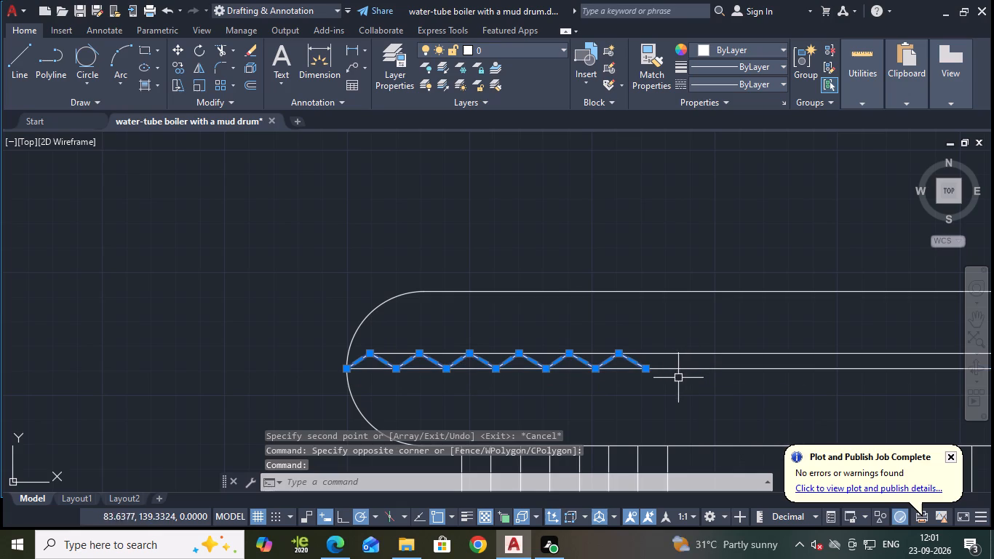
{"action": "type", "text": "CO"}
{"action": "key", "text": "Return"}
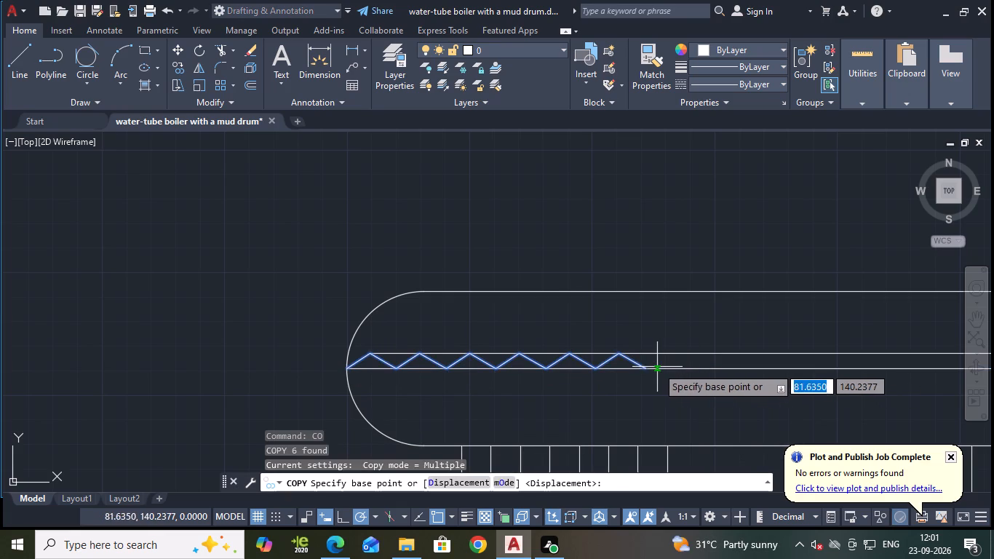
{"action": "left_click", "coordinate": [348, 368]}
{"action": "scroll", "coordinate": [669, 365], "scroll_direction": "up", "scroll_amount": 2}
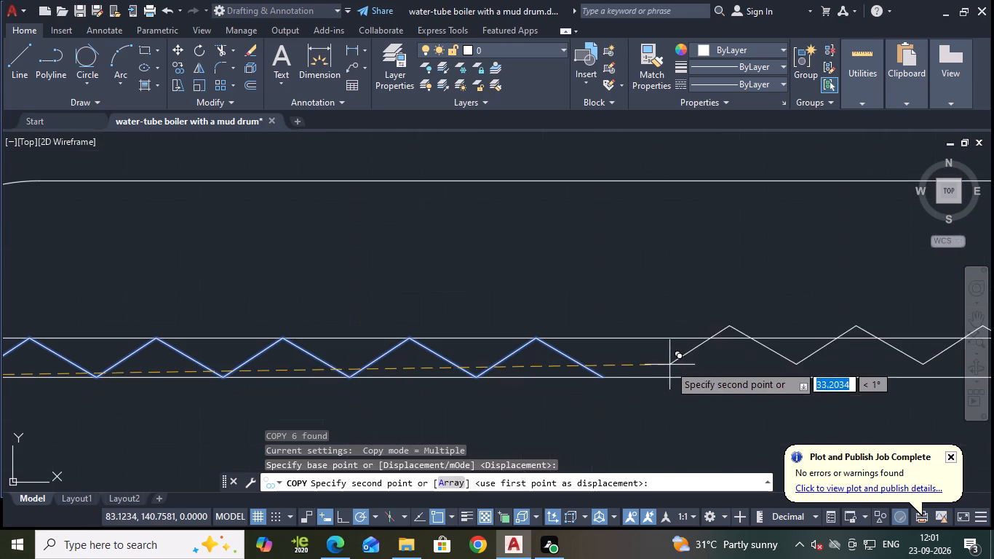
{"action": "left_click", "coordinate": [603, 376]}
{"action": "scroll", "coordinate": [616, 386], "scroll_direction": "down", "scroll_amount": 3}
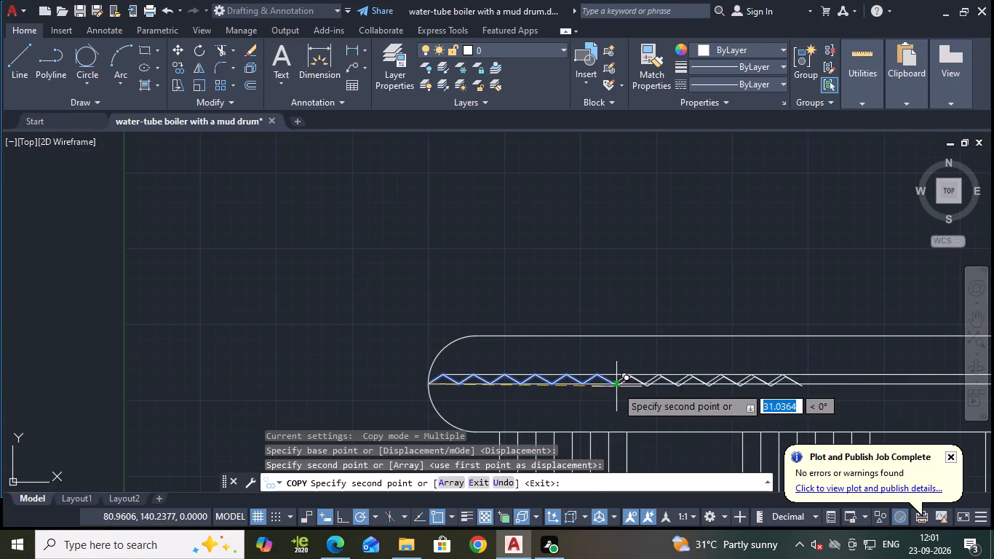
{"action": "middle_click_drag", "start_coordinate": [676, 397], "coordinate": [282, 333]}
{"action": "scroll", "coordinate": [450, 314], "scroll_direction": "up", "scroll_amount": 2}
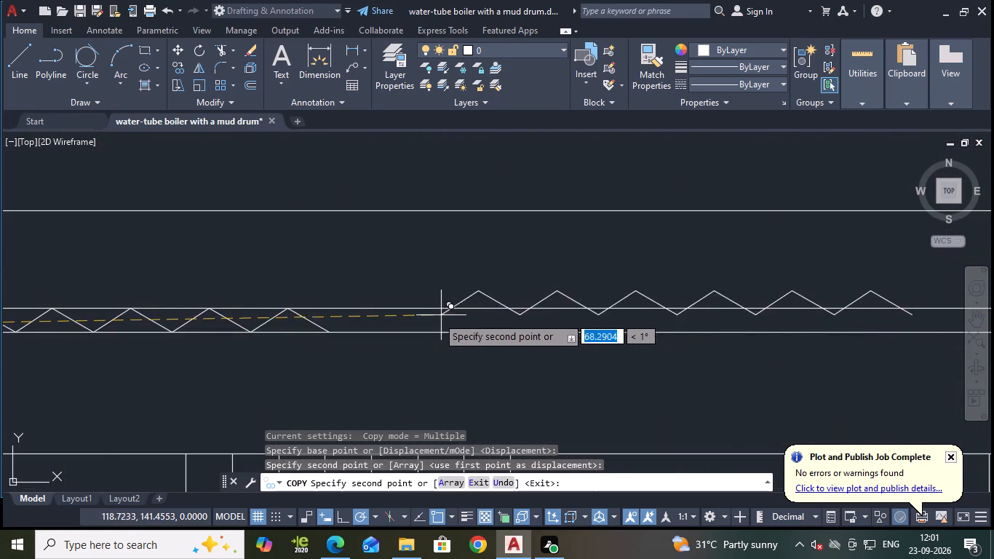
{"action": "left_click", "coordinate": [330, 330]}
{"action": "scroll", "coordinate": [599, 336], "scroll_direction": "down", "scroll_amount": 2}
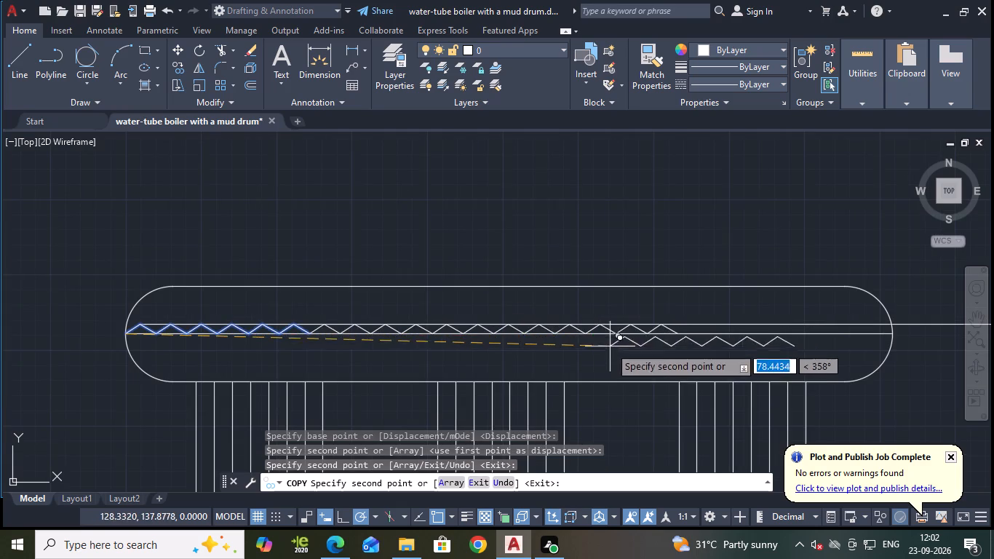
{"action": "middle_click_drag", "start_coordinate": [660, 340], "coordinate": [544, 342]}
{"action": "scroll", "coordinate": [605, 335], "scroll_direction": "up", "scroll_amount": 3}
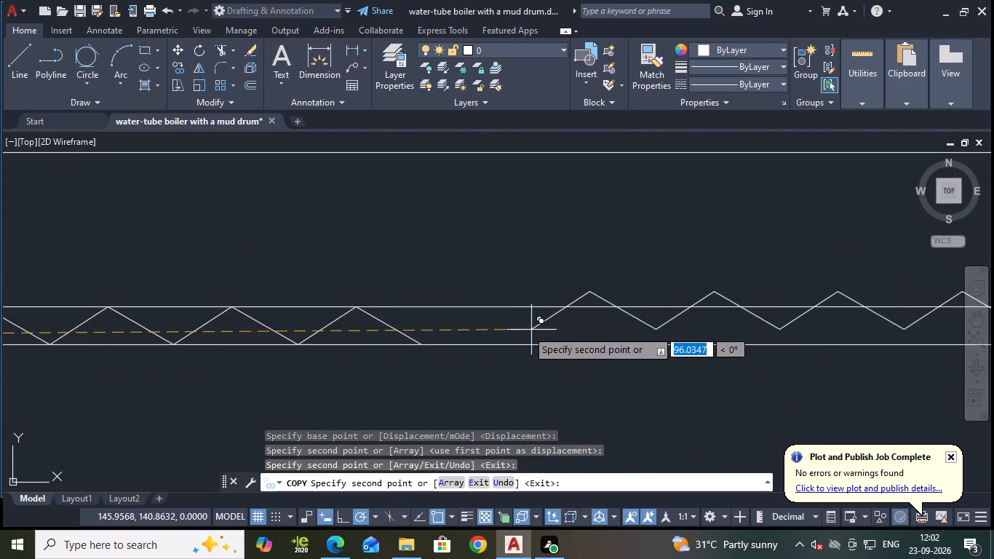
{"action": "left_click", "coordinate": [423, 343]}
{"action": "scroll", "coordinate": [514, 350], "scroll_direction": "down", "scroll_amount": 4}
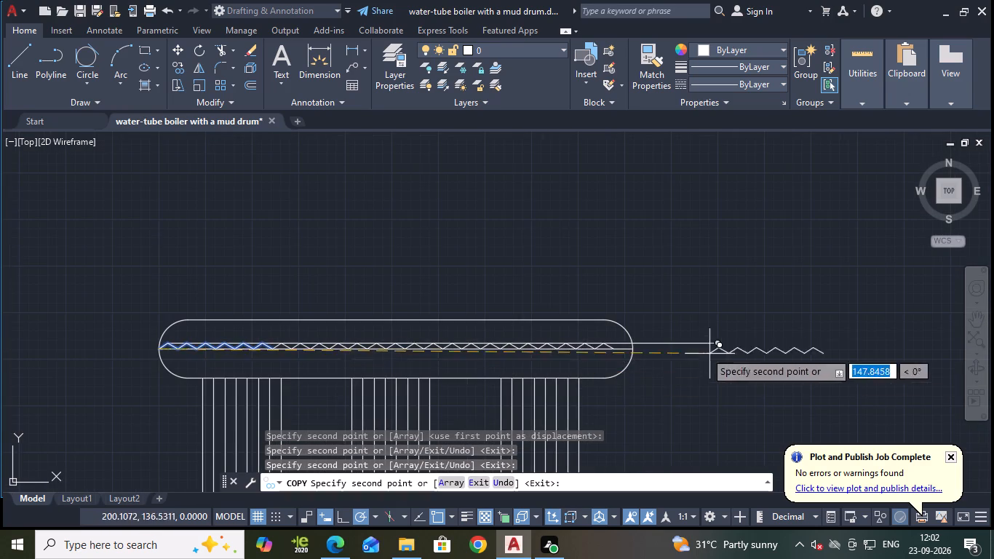
{"action": "scroll", "coordinate": [621, 348], "scroll_direction": "up", "scroll_amount": 5}
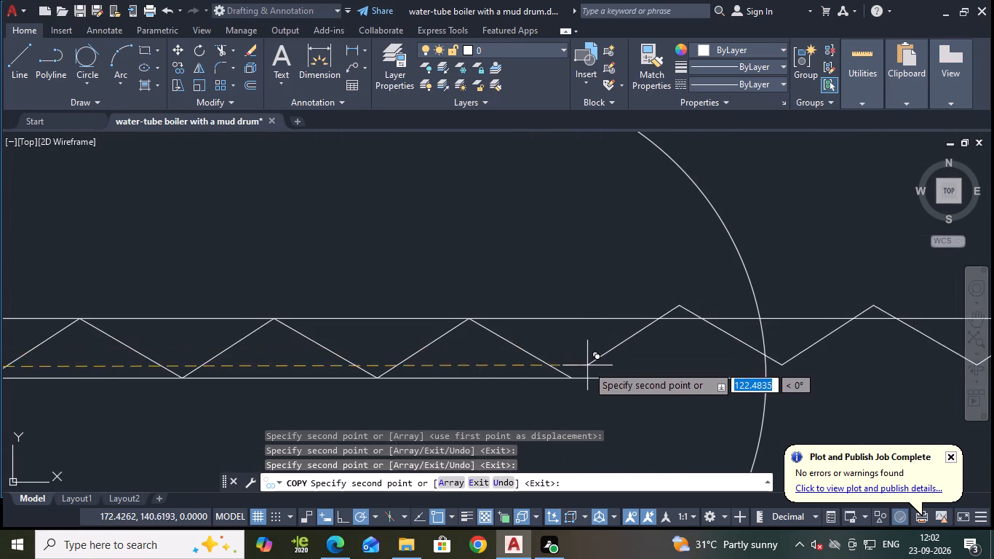
{"action": "left_click", "coordinate": [569, 376]}
{"action": "scroll", "coordinate": [648, 330], "scroll_direction": "down", "scroll_amount": 3}
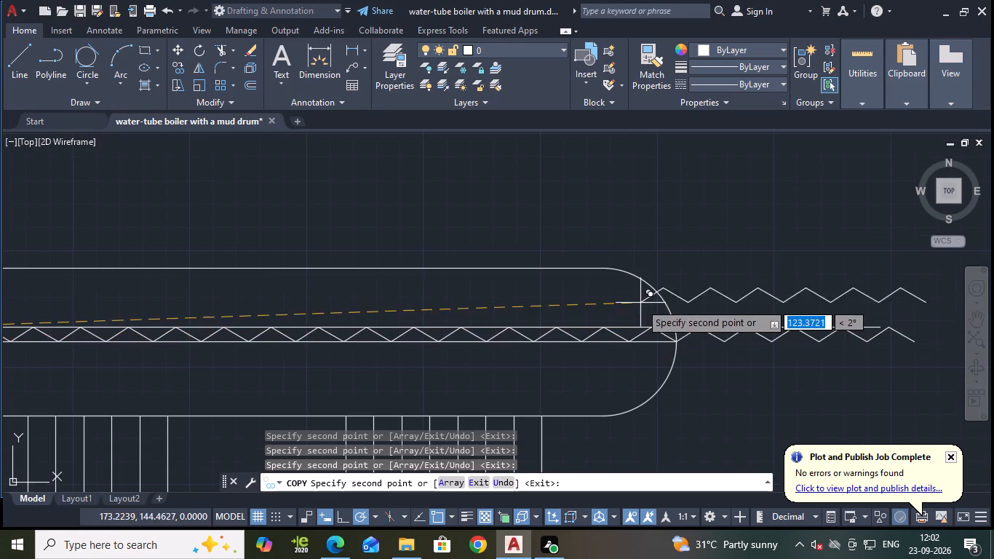
{"action": "key", "text": "Escape"}
Trim the zigzag and horizontal guide line where they extend beyond the upper drum's right end.
{"action": "key", "text": "t"}
{"action": "key", "text": "r"}
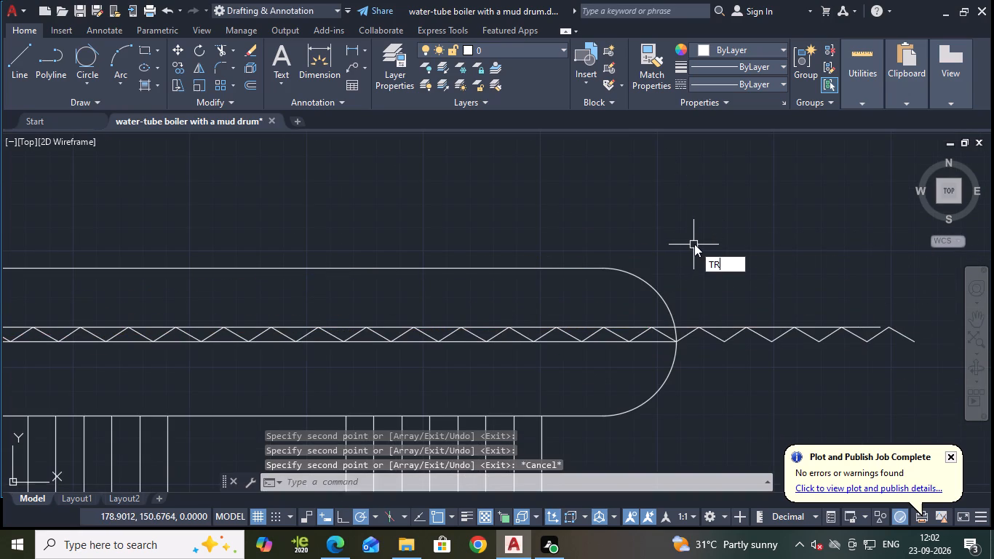
{"action": "key", "text": "Return"}
{"action": "left_click_drag", "start_coordinate": [799, 408], "coordinate": [702, 269]}
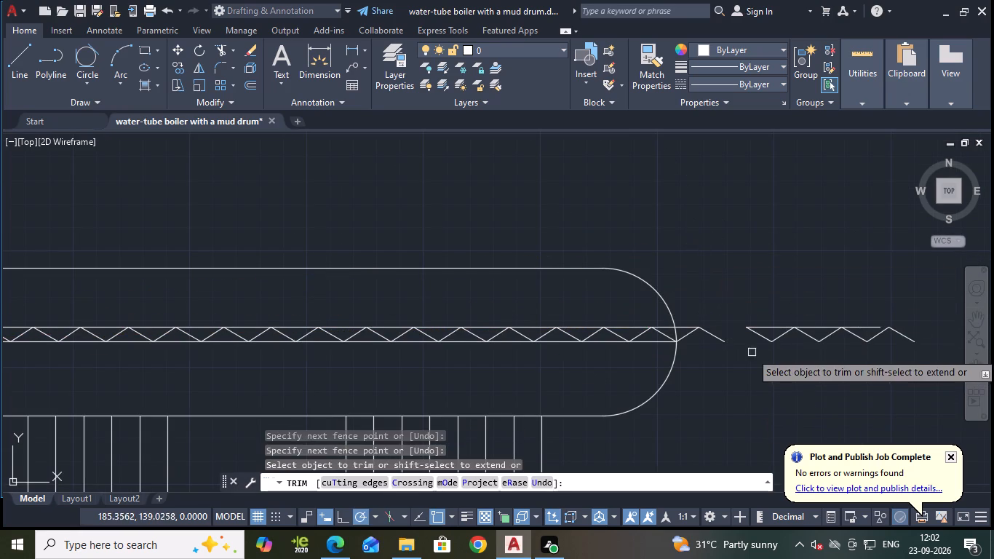
{"action": "left_click", "coordinate": [690, 334]}
{"action": "left_click", "coordinate": [688, 330]}
{"action": "left_click", "coordinate": [708, 336]}
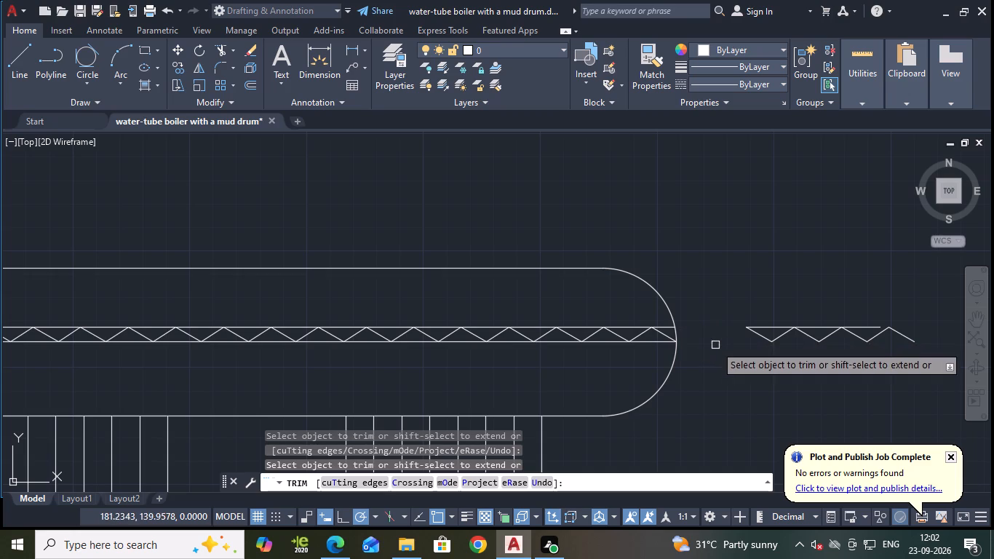
{"action": "key", "text": "Escape"}
Erase the leftover zigzag and guide-line pieces outside the drum's right end, and save the drawing.
{"action": "left_click_drag", "start_coordinate": [913, 411], "coordinate": [913, 396]}
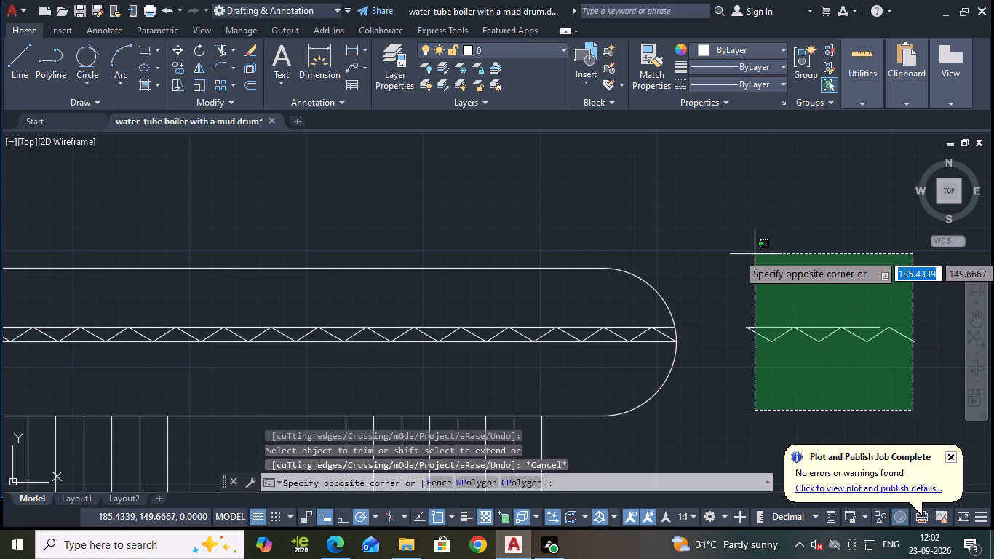
{"action": "left_click", "coordinate": [755, 254]}
{"action": "key", "text": "e"}
{"action": "key", "text": "Return"}
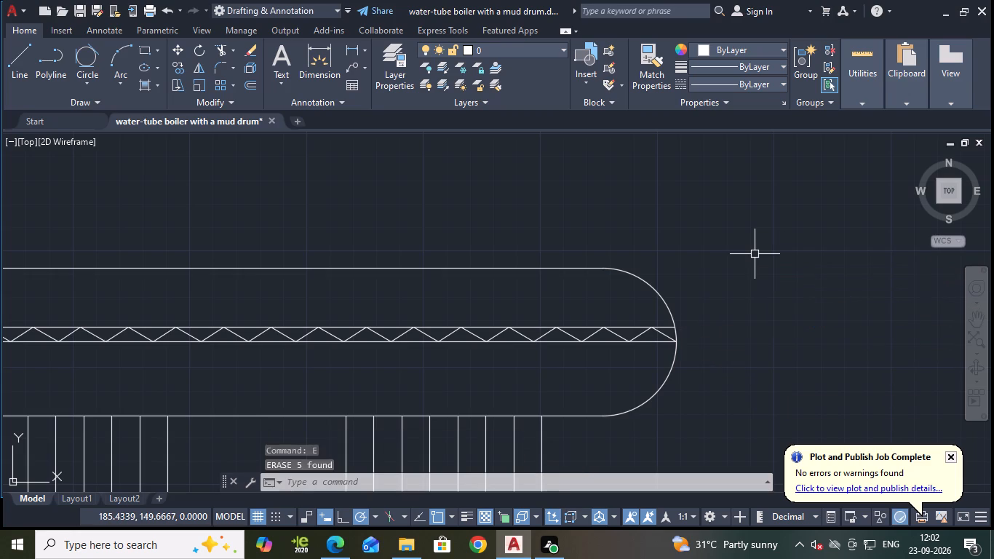
{"action": "key", "text": "ctrl+s"}
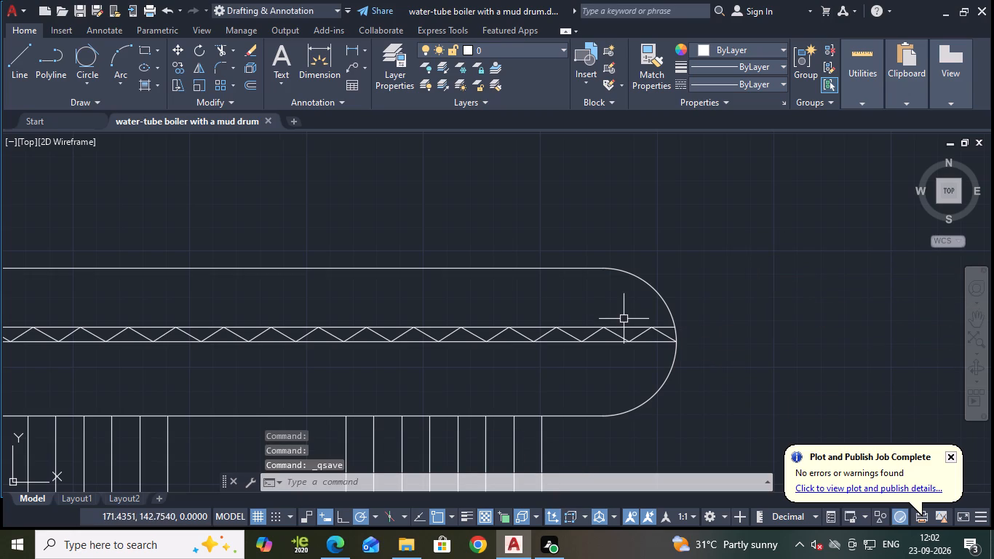
Erase the guide line along the zigzag's peaks and the drum's centre line, and save the drawing.
{"action": "left_click", "coordinate": [625, 328]}
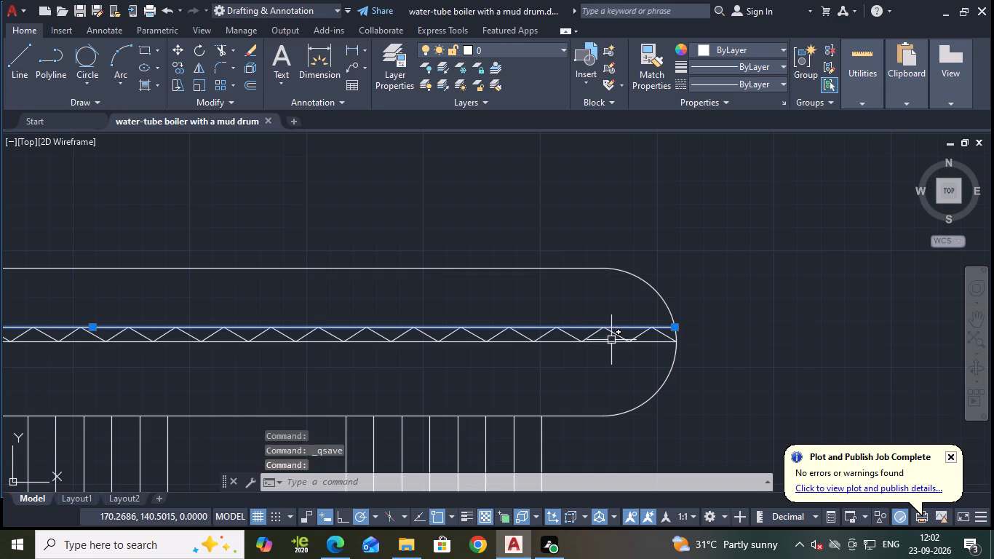
{"action": "left_click", "coordinate": [610, 341]}
{"action": "key", "text": "e"}
{"action": "key", "text": "Return"}
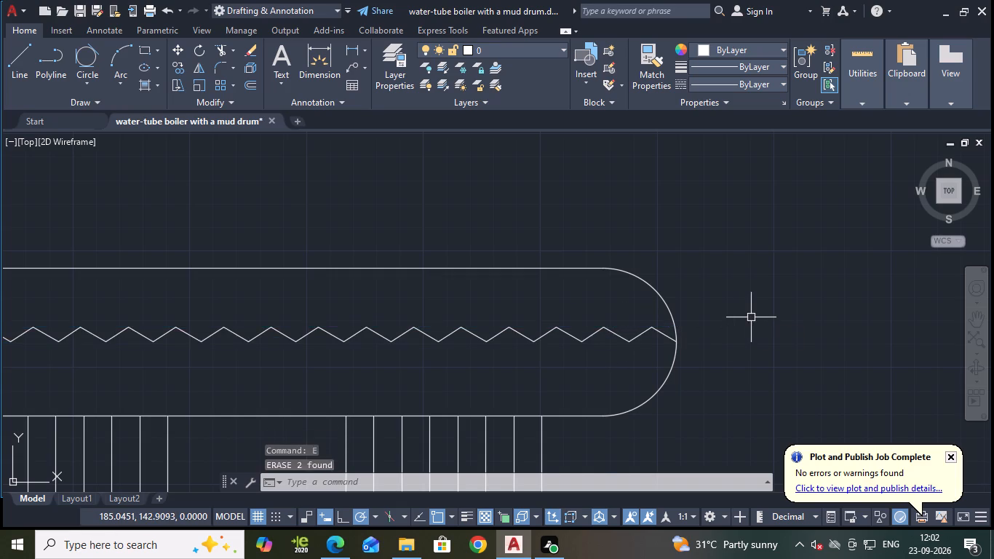
{"action": "scroll", "coordinate": [751, 317], "scroll_direction": "down", "scroll_amount": 2}
{"action": "key", "text": "ctrl+s"}
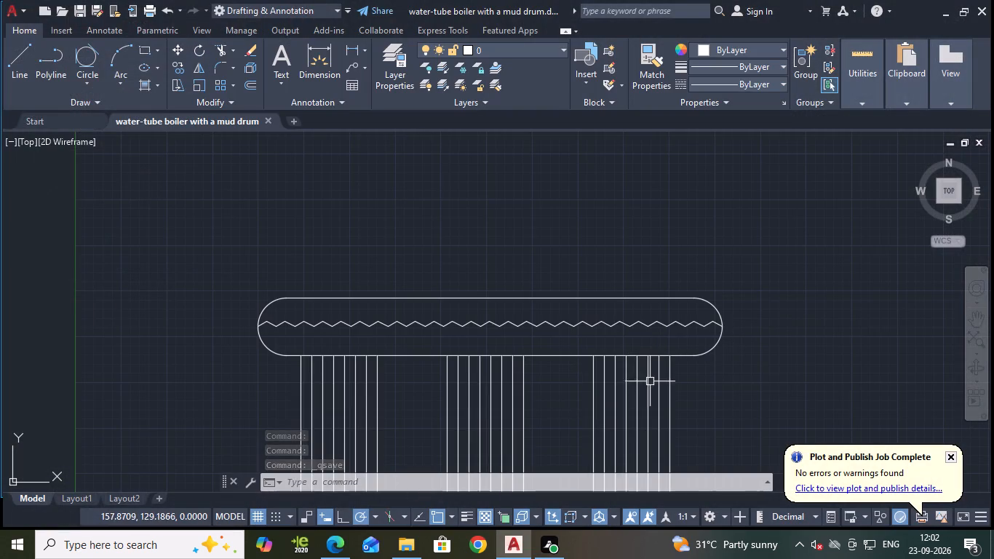
Draw a rectangle about 11 by 3 units inside the upper drum, above the zigzag near mid-length.
{"action": "scroll", "coordinate": [571, 283], "scroll_direction": "down", "scroll_amount": 2}
{"action": "scroll", "coordinate": [532, 279], "scroll_direction": "up", "scroll_amount": 2}
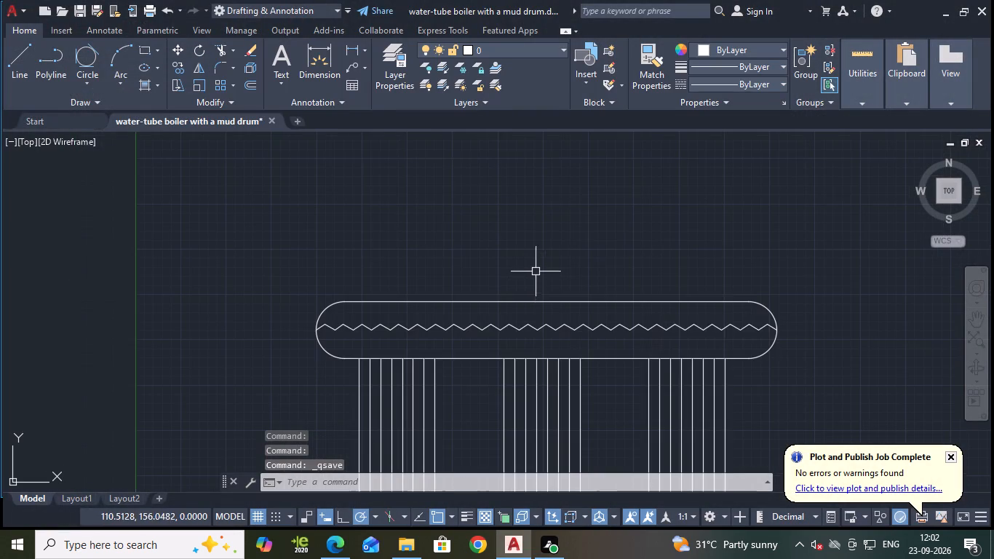
{"action": "middle_click_drag", "start_coordinate": [376, 260], "coordinate": [418, 202]}
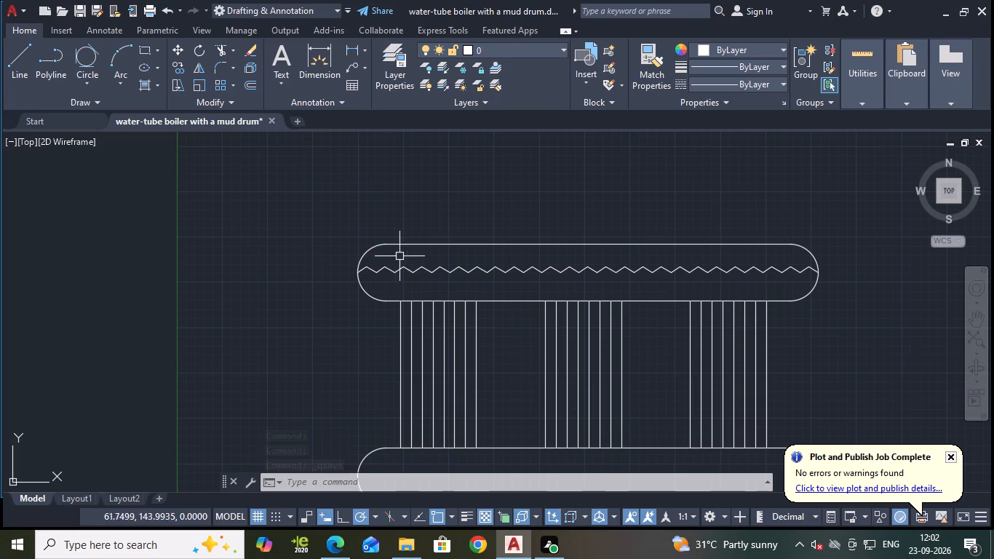
{"action": "left_click", "coordinate": [140, 46]}
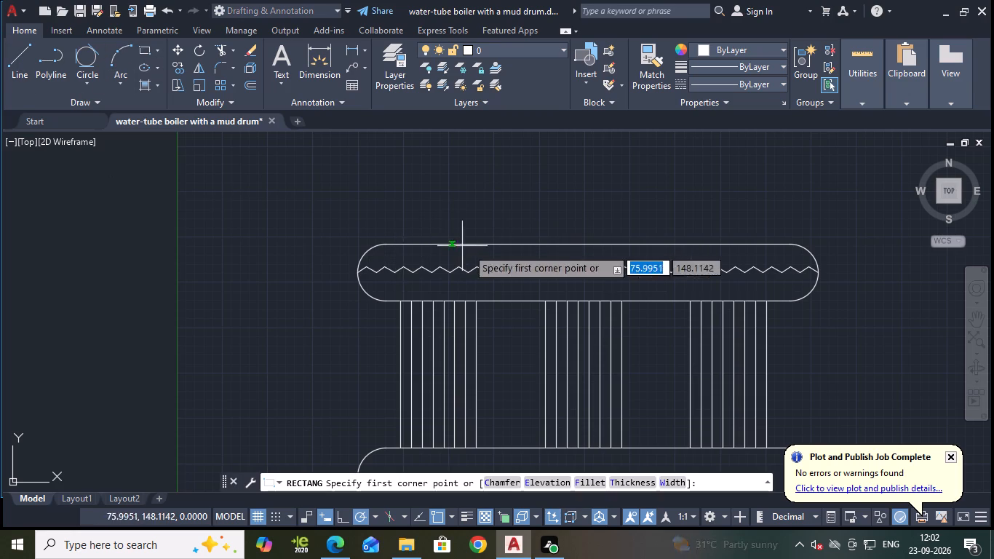
{"action": "scroll", "coordinate": [576, 269], "scroll_direction": "up", "scroll_amount": 2}
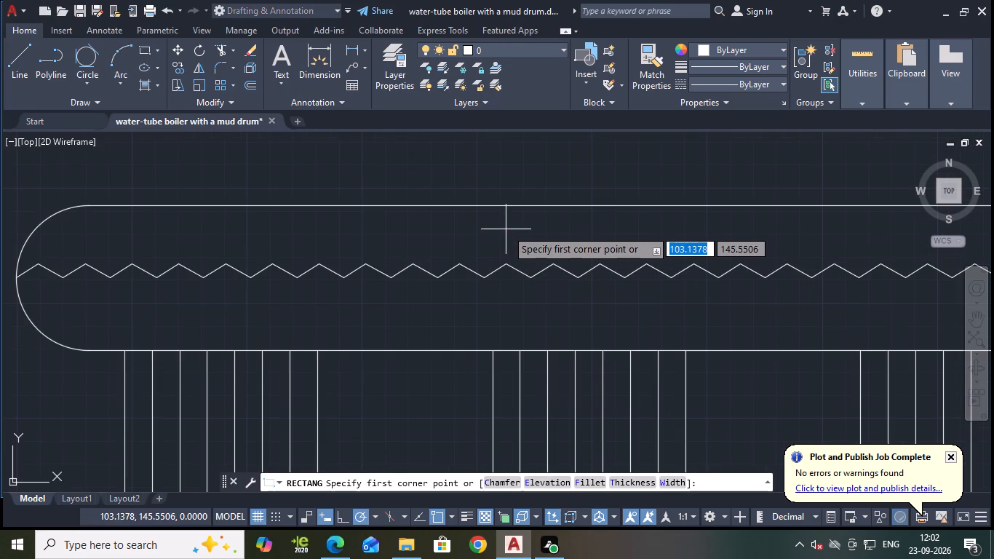
{"action": "left_click", "coordinate": [530, 218]}
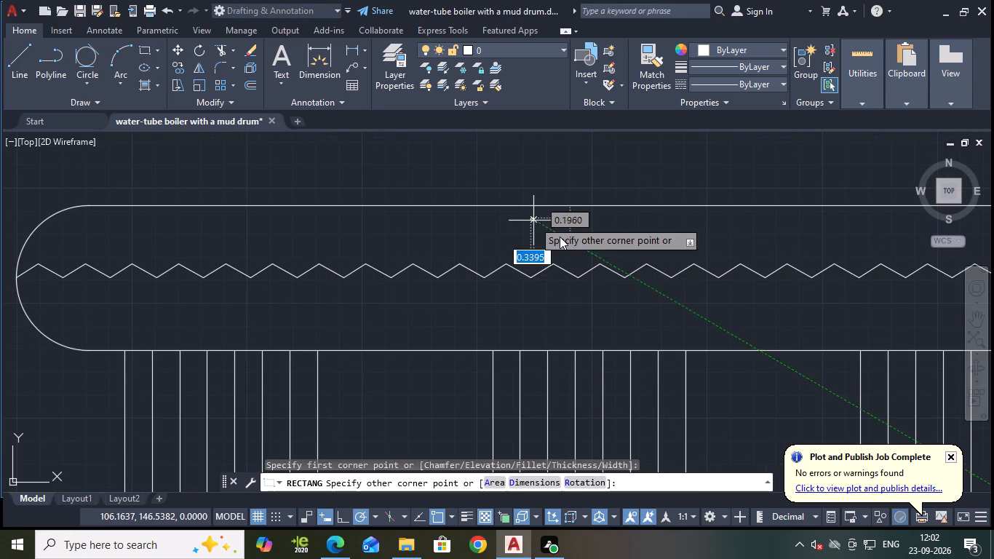
{"action": "left_click", "coordinate": [635, 245]}
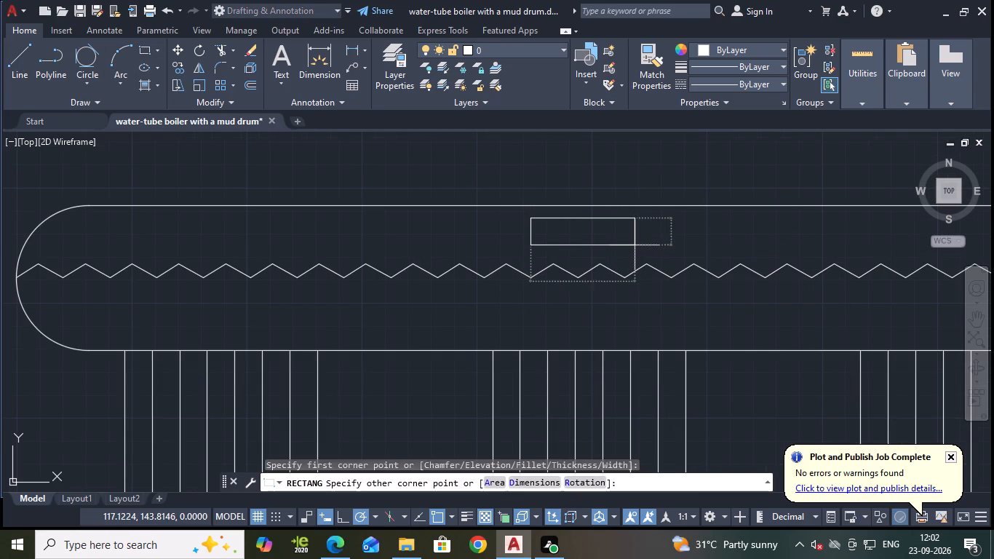
Draw a vertical line about 2.9 units long across the rectangle's full height, just inside its left edge.
{"action": "scroll", "coordinate": [706, 100], "scroll_direction": "down", "scroll_amount": 2}
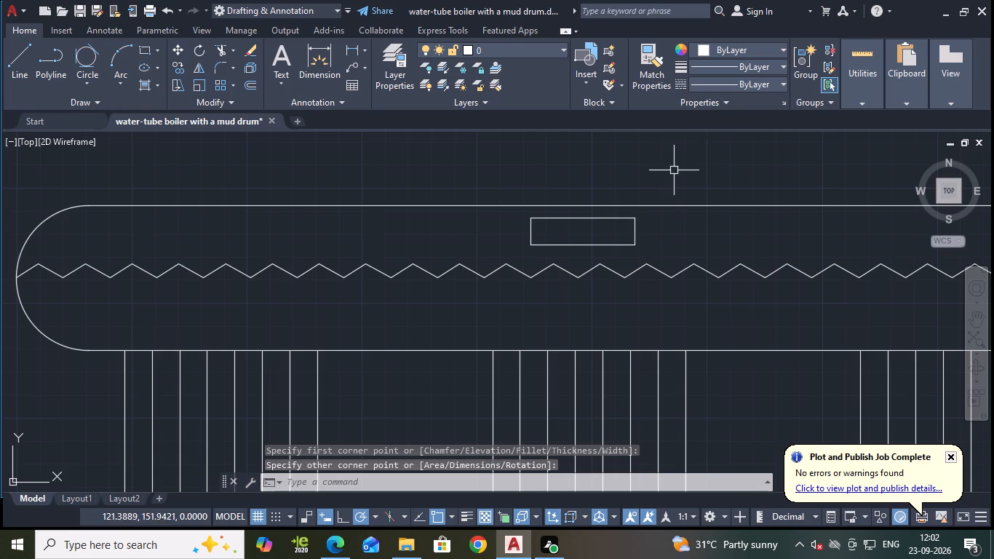
{"action": "scroll", "coordinate": [674, 172], "scroll_direction": "down", "scroll_amount": 2}
{"action": "middle_click_drag", "start_coordinate": [679, 175], "coordinate": [645, 189]}
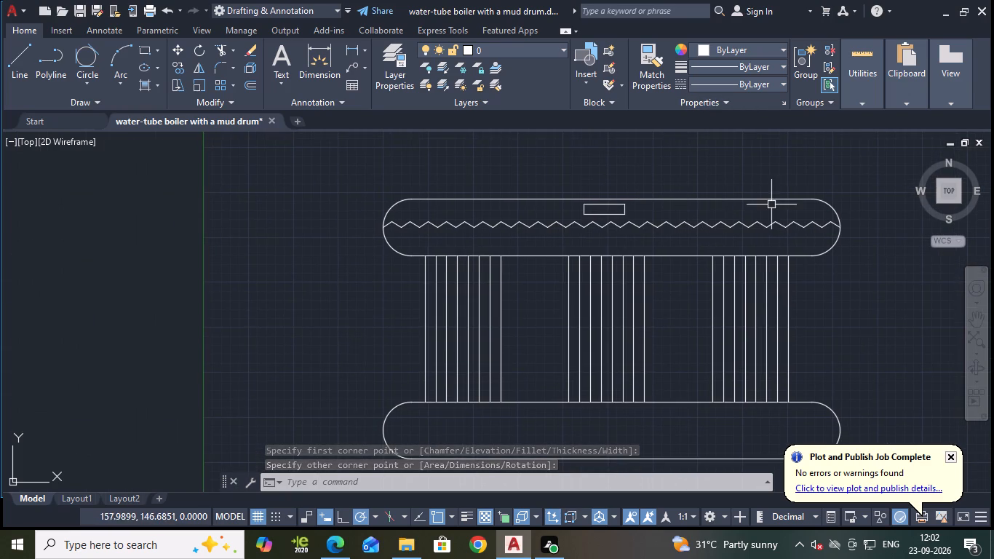
{"action": "scroll", "coordinate": [691, 226], "scroll_direction": "up", "scroll_amount": 1}
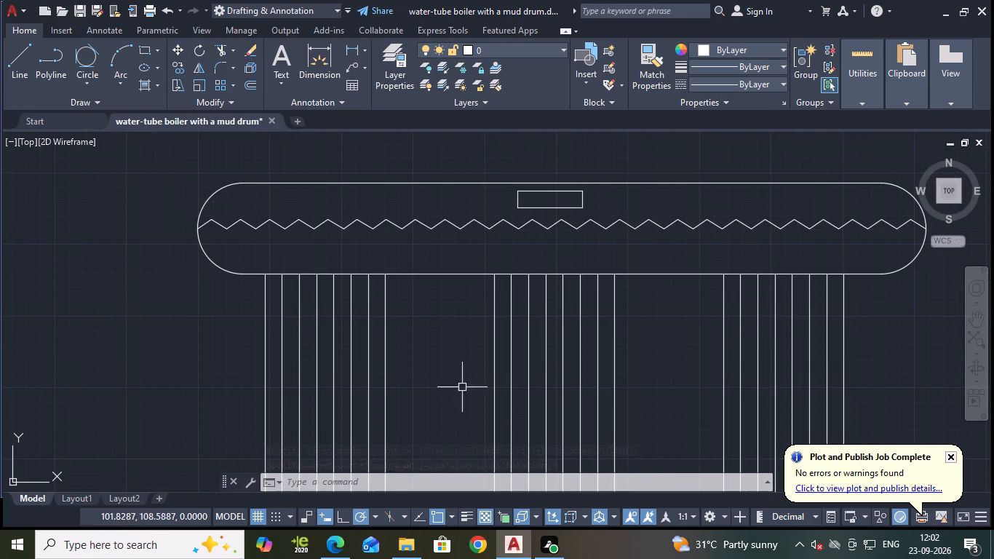
{"action": "left_click", "coordinate": [21, 55]}
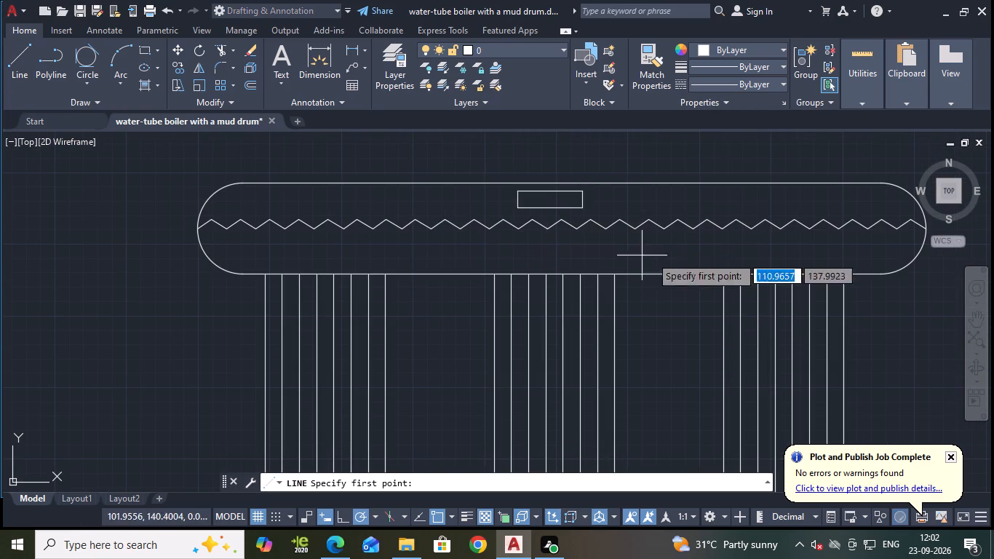
{"action": "scroll", "coordinate": [556, 198], "scroll_direction": "up", "scroll_amount": 2}
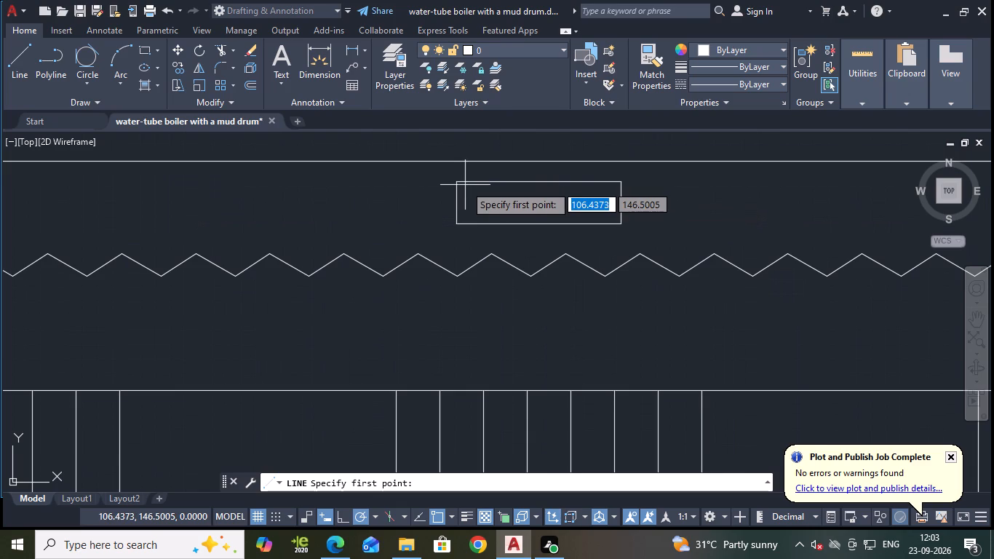
{"action": "left_click", "coordinate": [466, 181]}
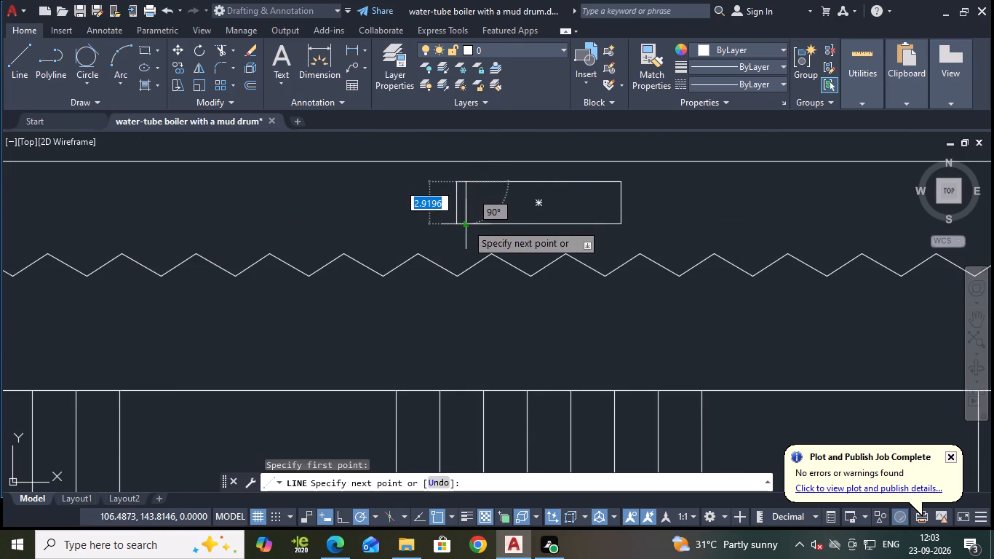
{"action": "left_click", "coordinate": [466, 223]}
{"action": "key", "text": "Escape"}
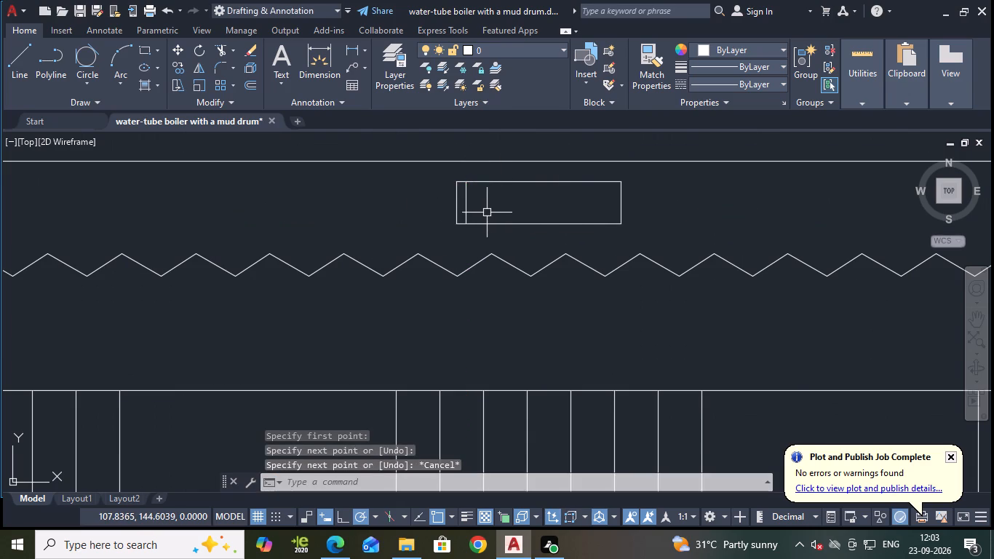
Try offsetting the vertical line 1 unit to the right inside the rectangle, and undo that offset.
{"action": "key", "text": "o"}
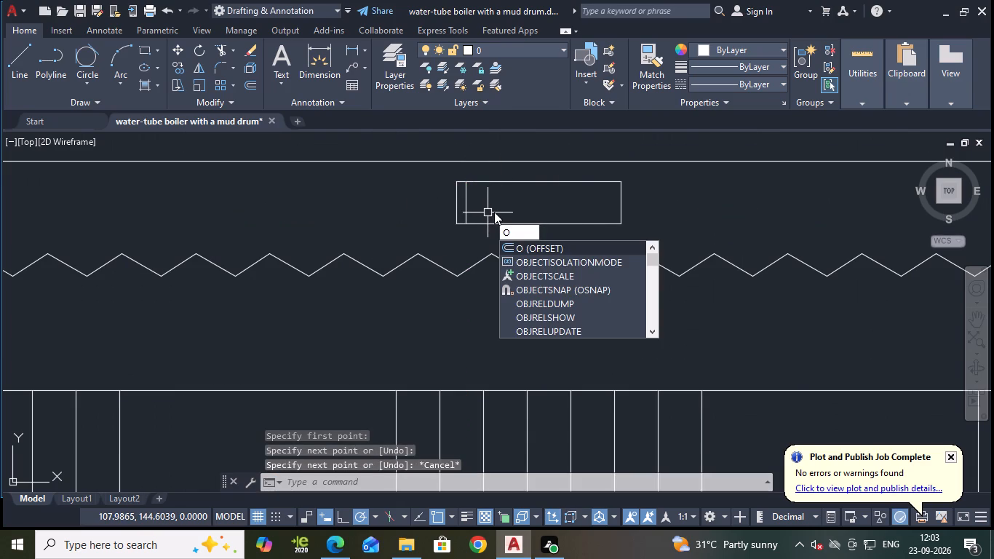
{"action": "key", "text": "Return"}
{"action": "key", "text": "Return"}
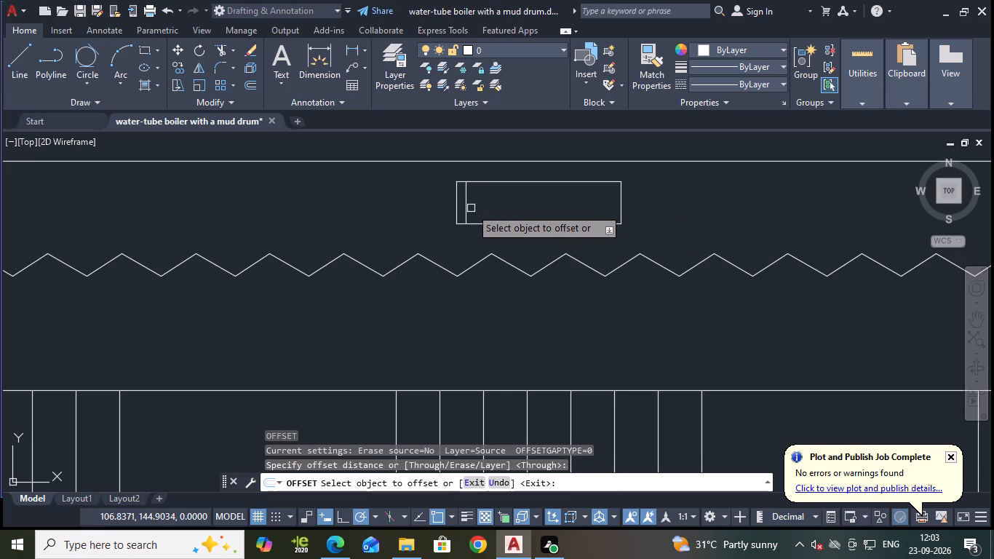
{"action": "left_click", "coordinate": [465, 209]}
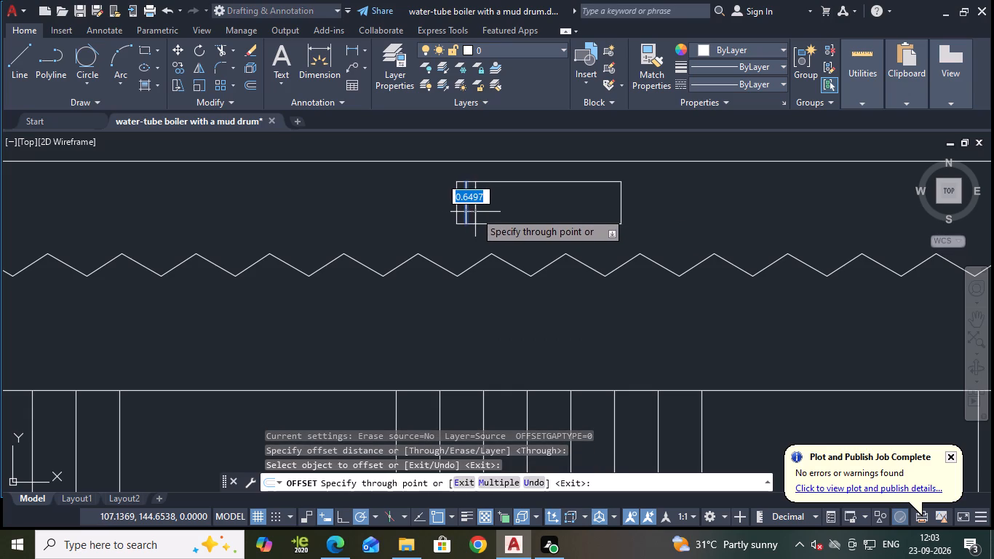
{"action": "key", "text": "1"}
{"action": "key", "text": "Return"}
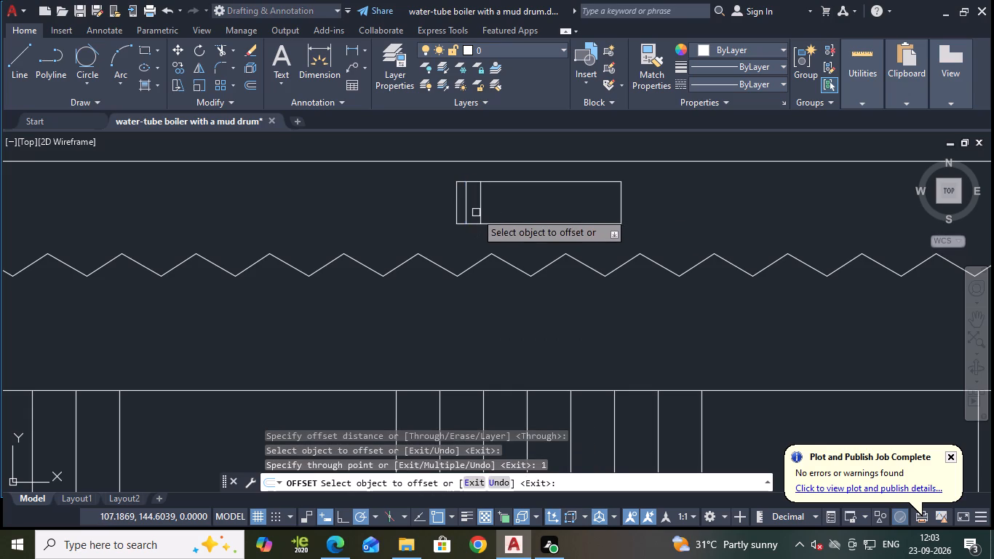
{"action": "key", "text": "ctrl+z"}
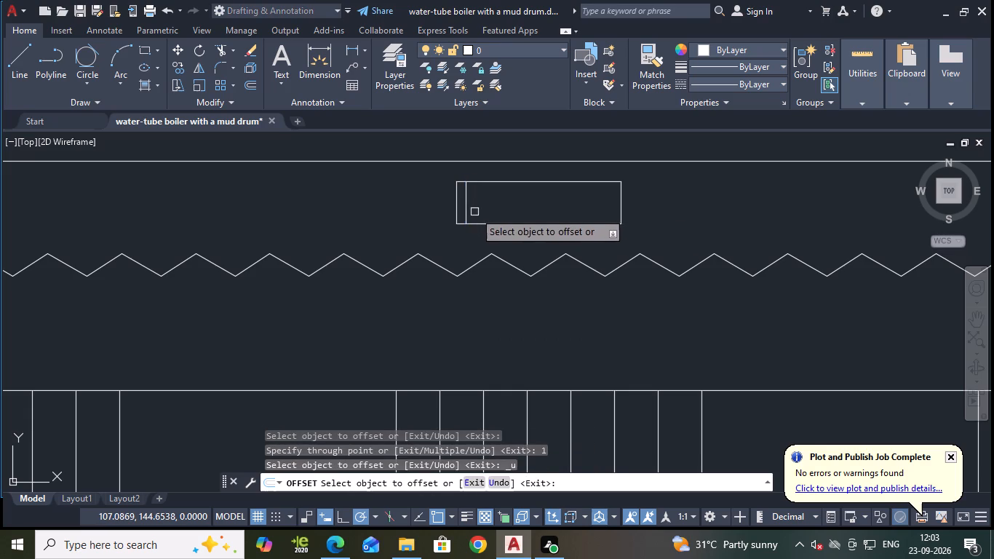
Offset the vertical line 0.5 units to the right inside the rectangle.
{"action": "left_click", "coordinate": [464, 210]}
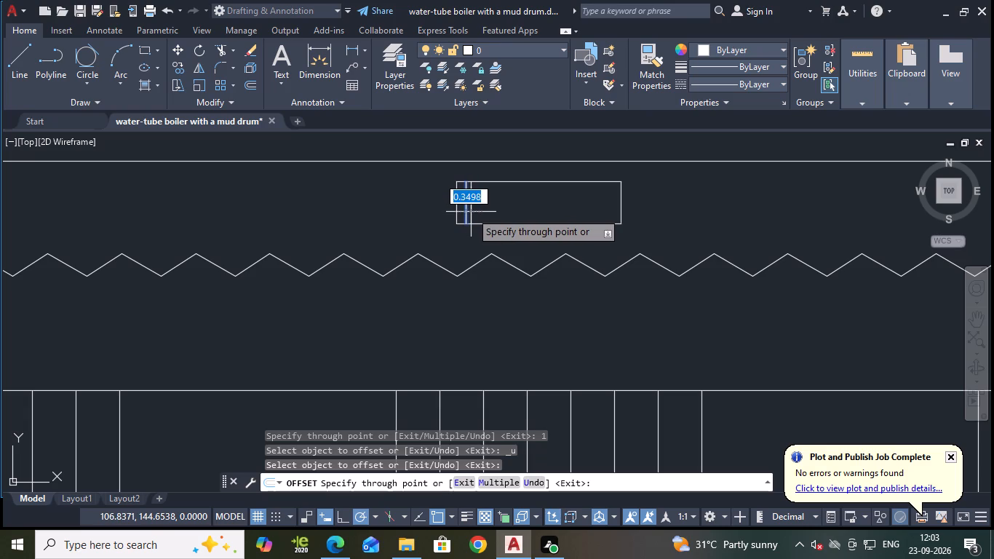
{"action": "type", "text": ".5"}
{"action": "key", "text": "Return"}
{"action": "key", "text": "Escape"}
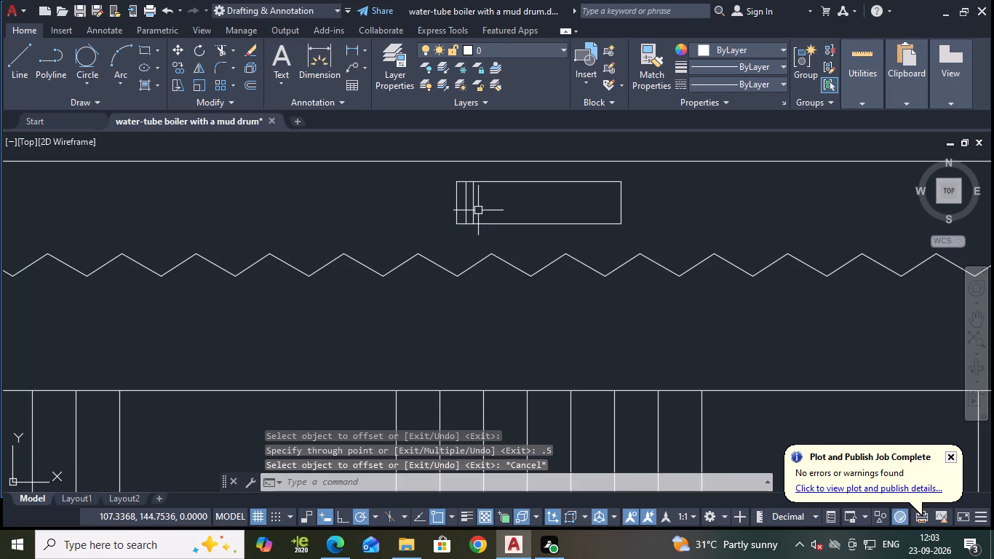
Copy the pair of vertical lines to the right inside the rectangle at 2, 4, 6, 8 and 10 units.
{"action": "left_click", "coordinate": [471, 209]}
{"action": "left_click", "coordinate": [464, 207]}
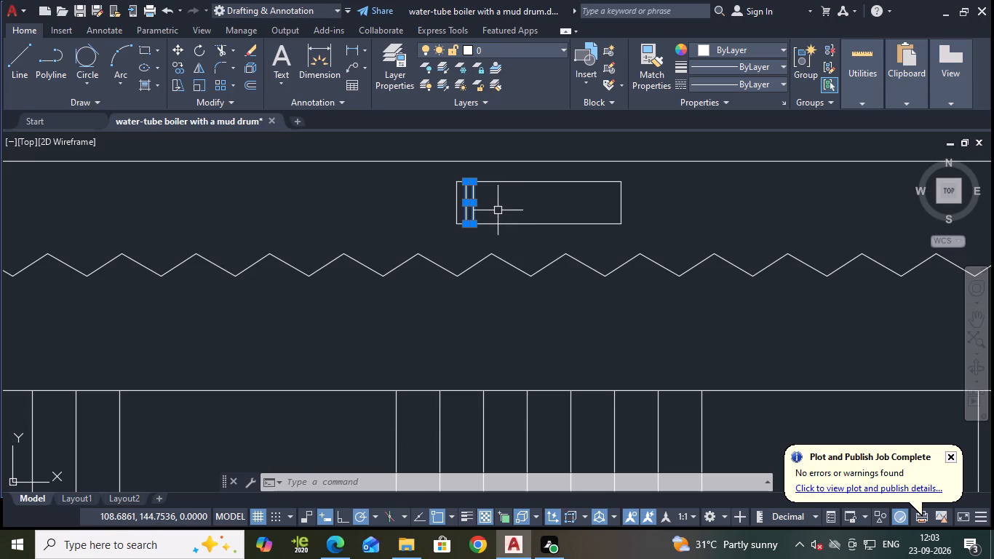
{"action": "type", "text": "CO"}
{"action": "key", "text": "Return"}
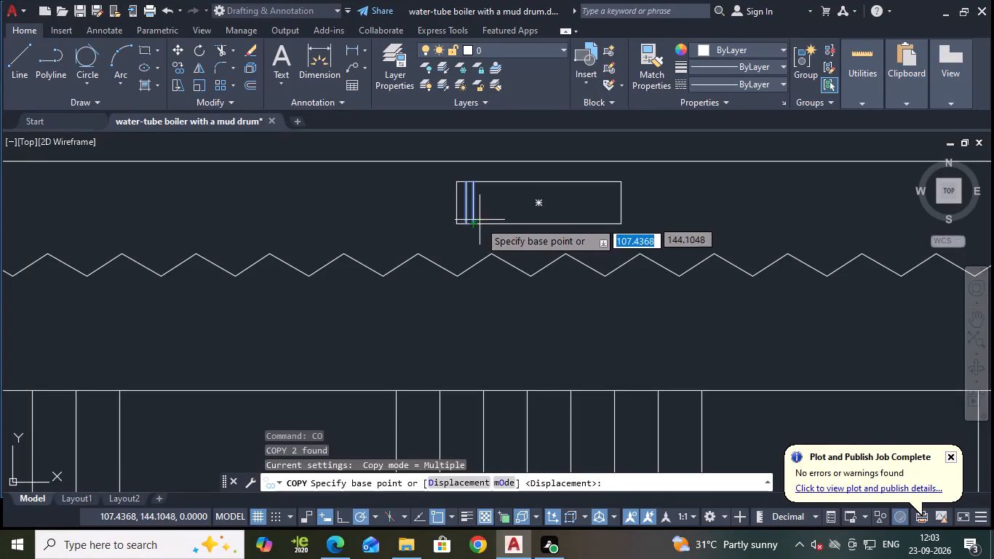
{"action": "left_click", "coordinate": [468, 226]}
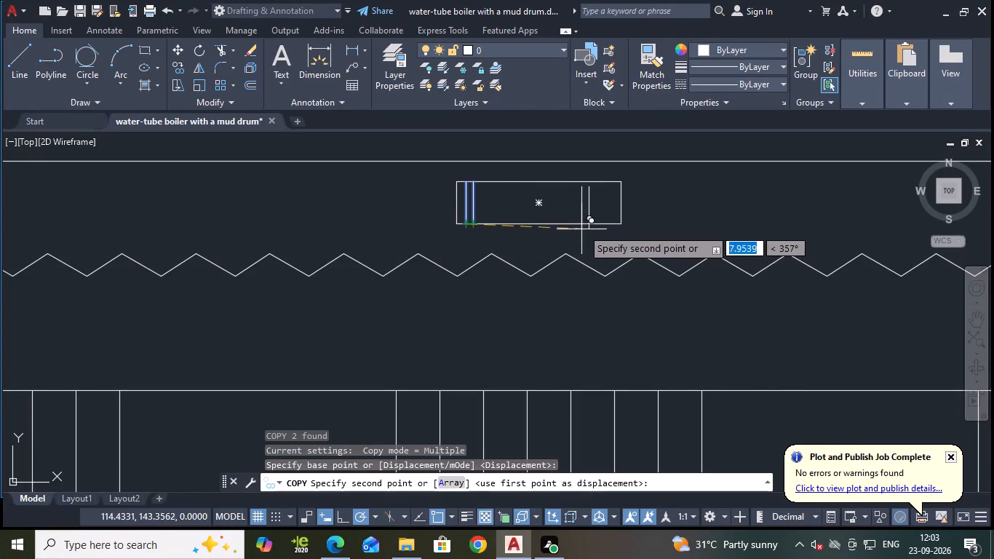
{"action": "scroll", "coordinate": [496, 226], "scroll_direction": "up", "scroll_amount": 1}
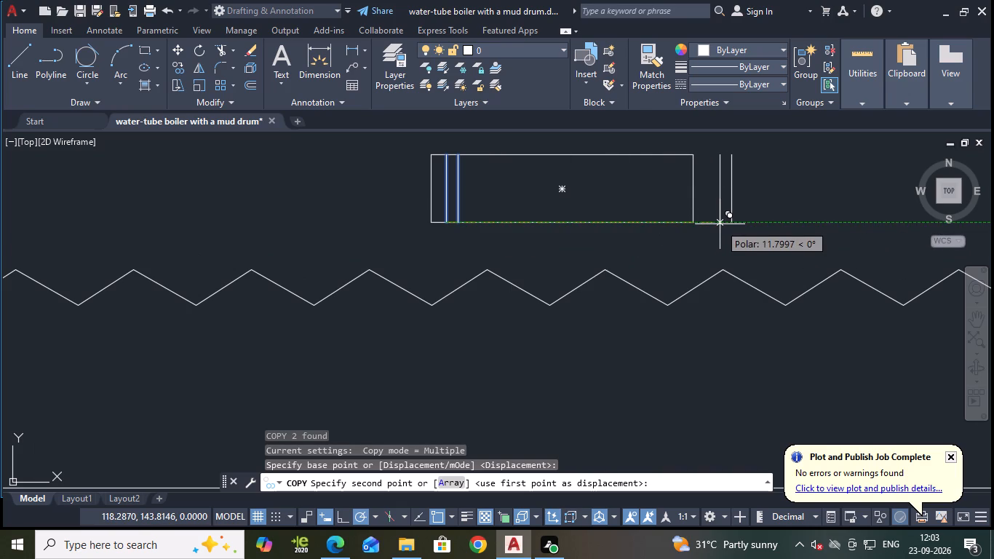
{"action": "key", "text": "2"}
{"action": "key", "text": "Return"}
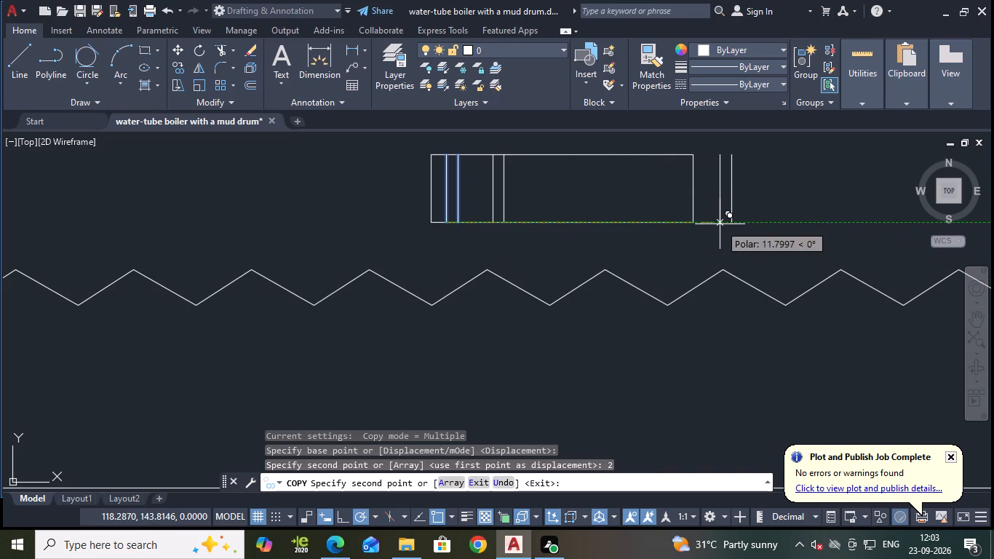
{"action": "key", "text": "4"}
{"action": "key", "text": "Return"}
{"action": "key", "text": "6"}
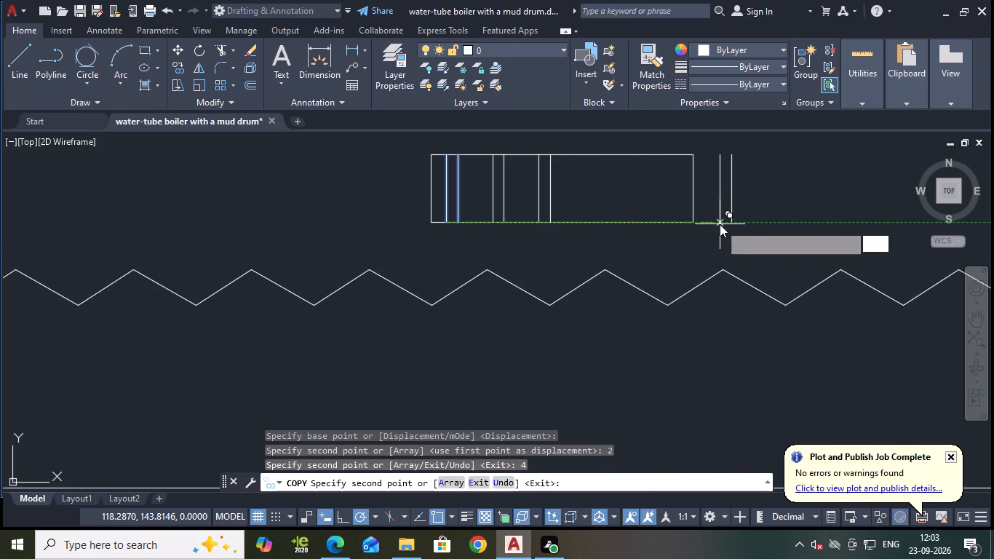
{"action": "key", "text": "Return"}
{"action": "key", "text": "8"}
{"action": "key", "text": "Return"}
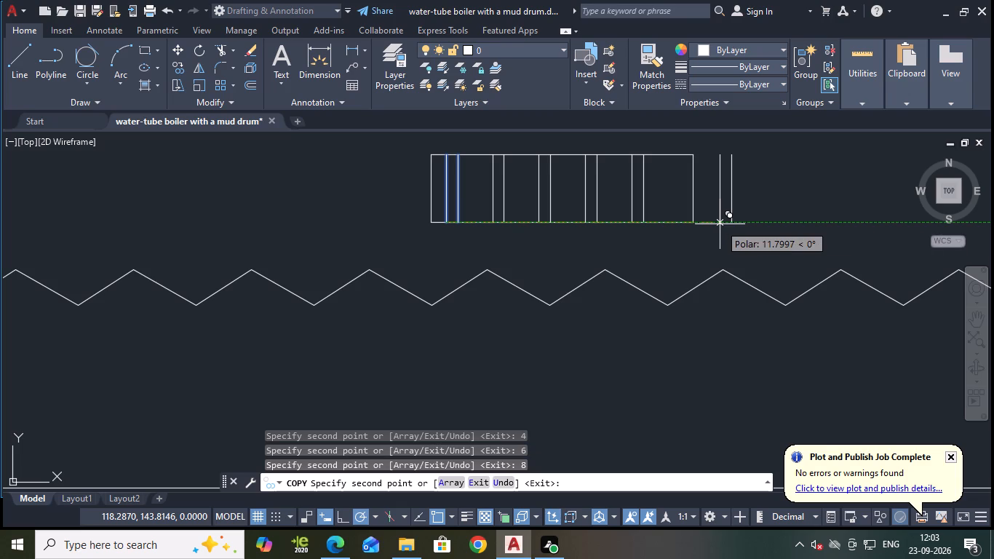
{"action": "type", "text": "10"}
{"action": "key", "text": "Return"}
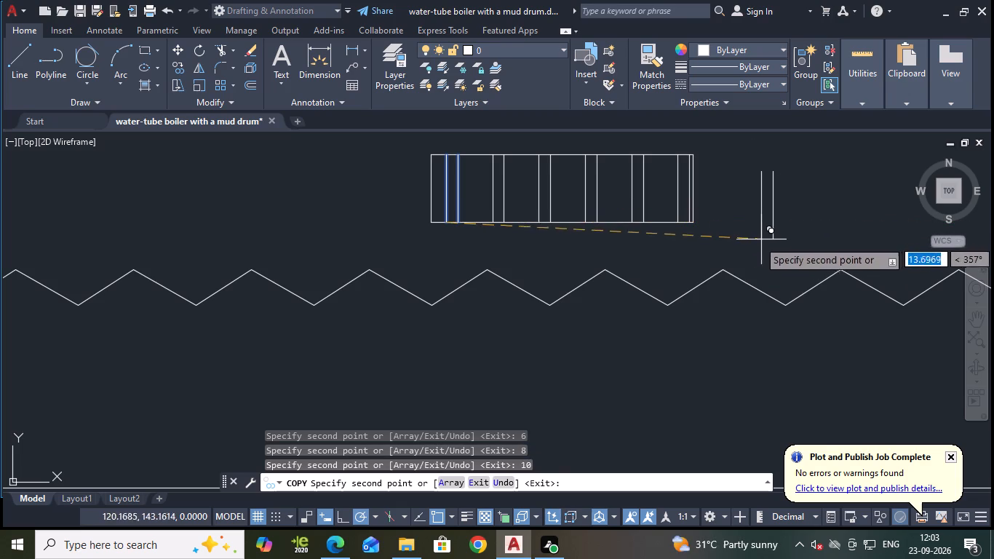
{"action": "key", "text": "Escape"}
Trim off the rectangle's right end beyond the last vertical line, and save the drawing.
{"action": "scroll", "coordinate": [699, 239], "scroll_direction": "down", "scroll_amount": 2}
{"action": "scroll", "coordinate": [696, 223], "scroll_direction": "up", "scroll_amount": 2}
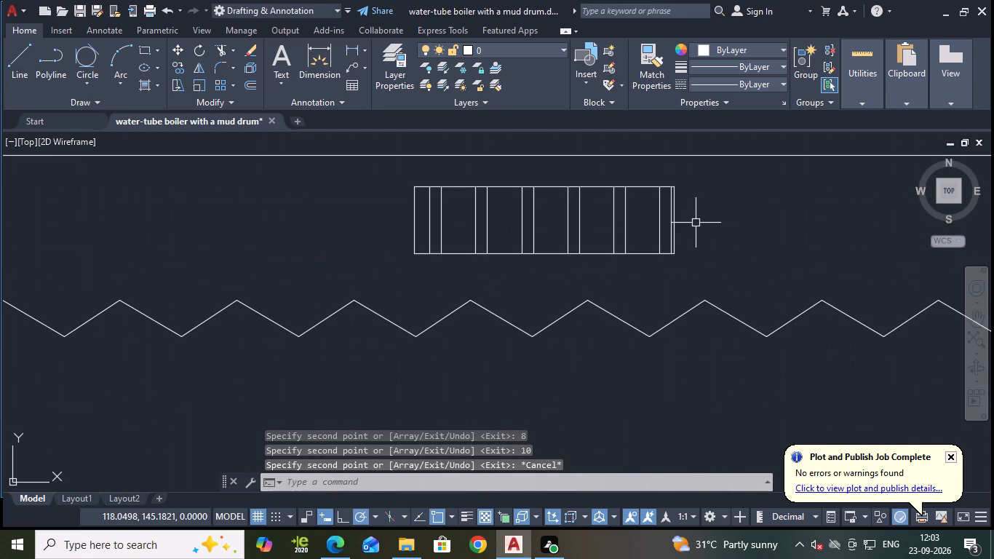
{"action": "type", "text": "TR"}
{"action": "key", "text": "Return"}
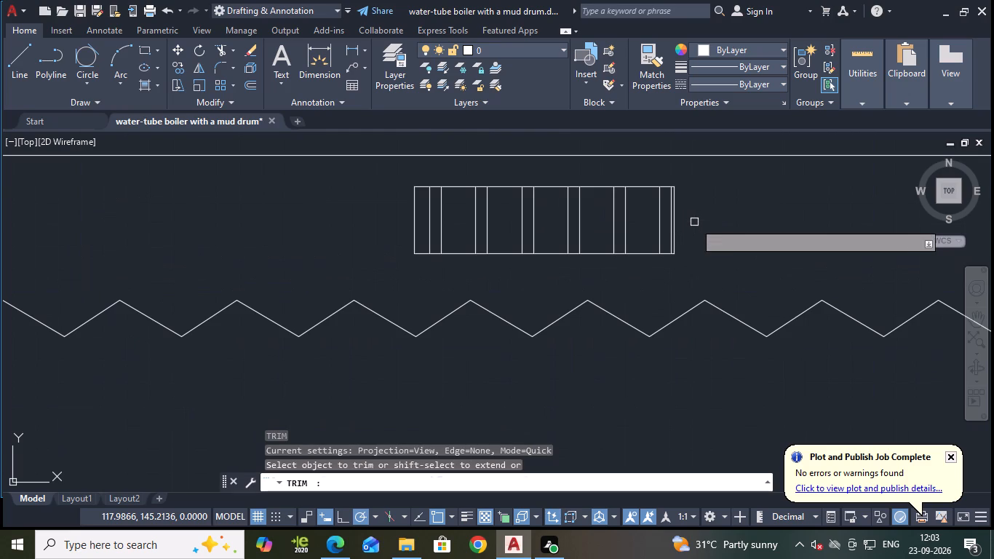
{"action": "scroll", "coordinate": [676, 234], "scroll_direction": "up", "scroll_amount": 2}
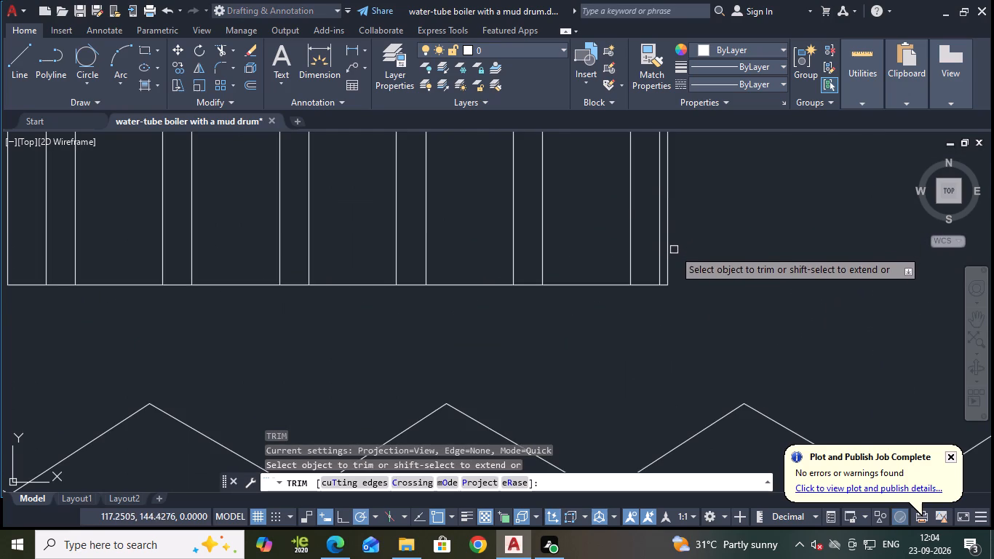
{"action": "left_click", "coordinate": [666, 286]}
{"action": "left_click", "coordinate": [665, 278]}
{"action": "scroll", "coordinate": [691, 239], "scroll_direction": "down", "scroll_amount": 2}
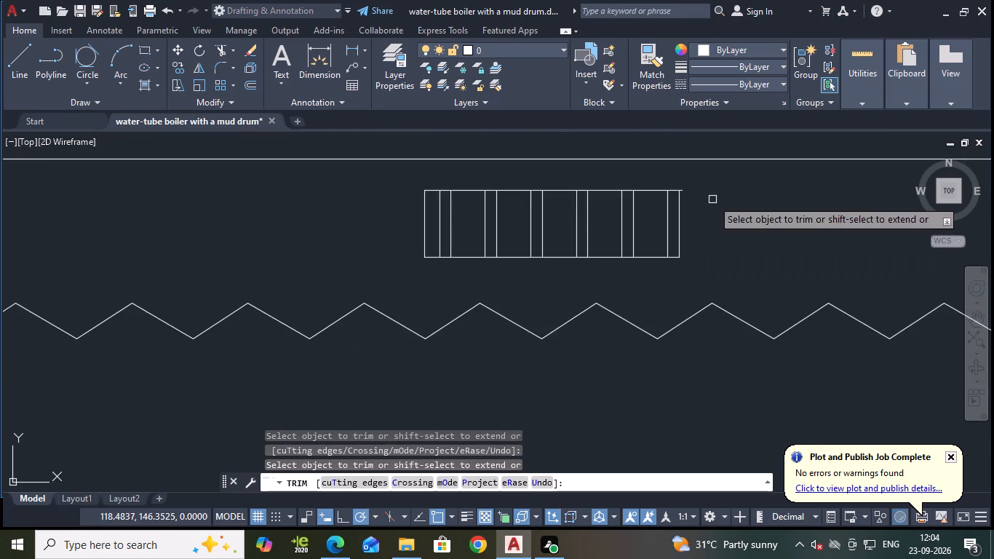
{"action": "scroll", "coordinate": [696, 186], "scroll_direction": "up", "scroll_amount": 2}
{"action": "left_click", "coordinate": [659, 204]}
{"action": "scroll", "coordinate": [703, 216], "scroll_direction": "down", "scroll_amount": 3}
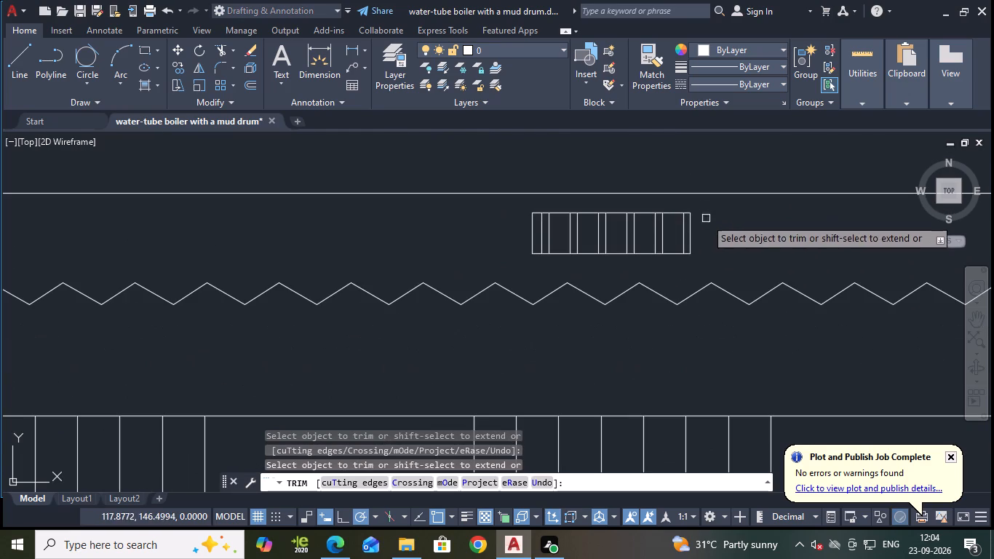
{"action": "key", "text": "Escape"}
{"action": "key", "text": "ctrl+s"}
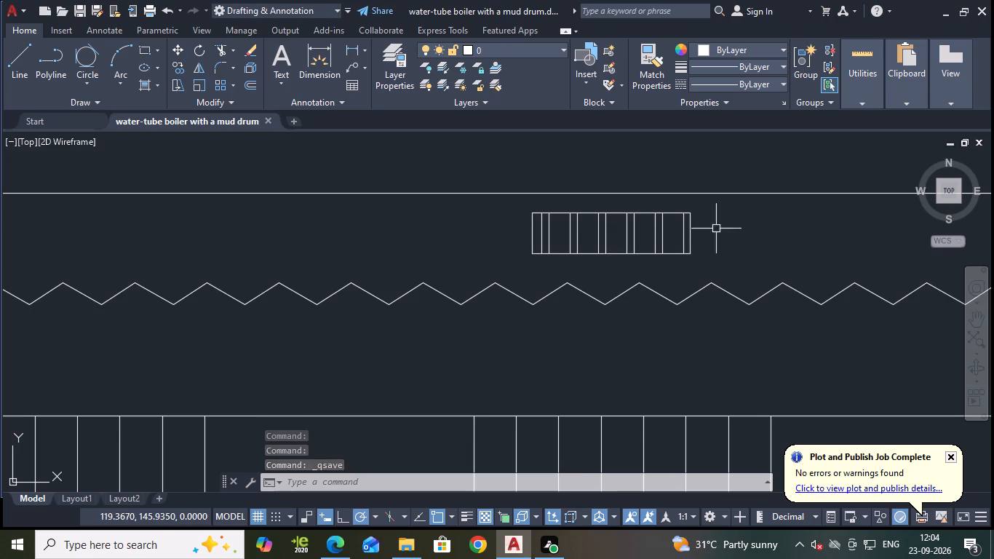
Trim off the rectangle's left end up to the first vertical line, and save the drawing.
{"action": "type", "text": "TR"}
{"action": "key", "text": "Return"}
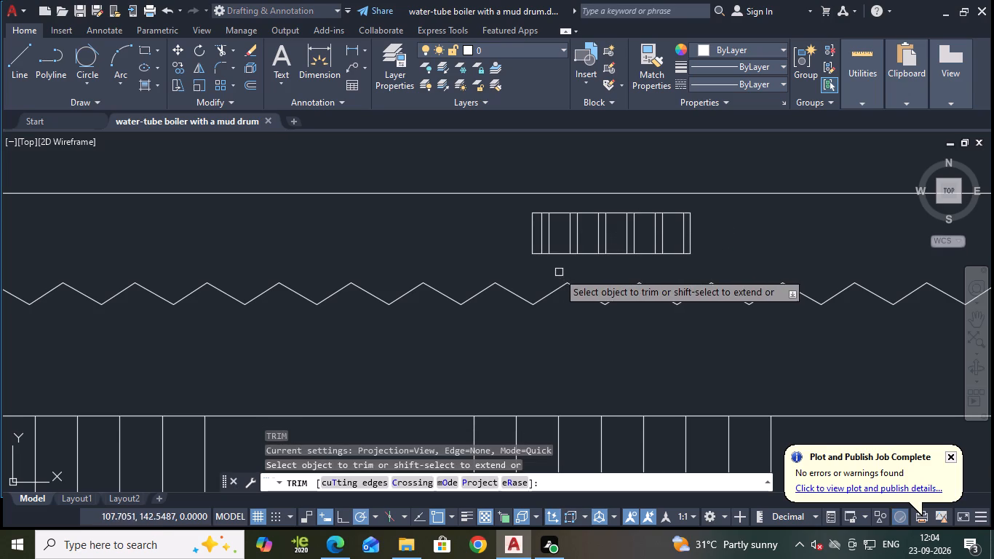
{"action": "left_click", "coordinate": [537, 256]}
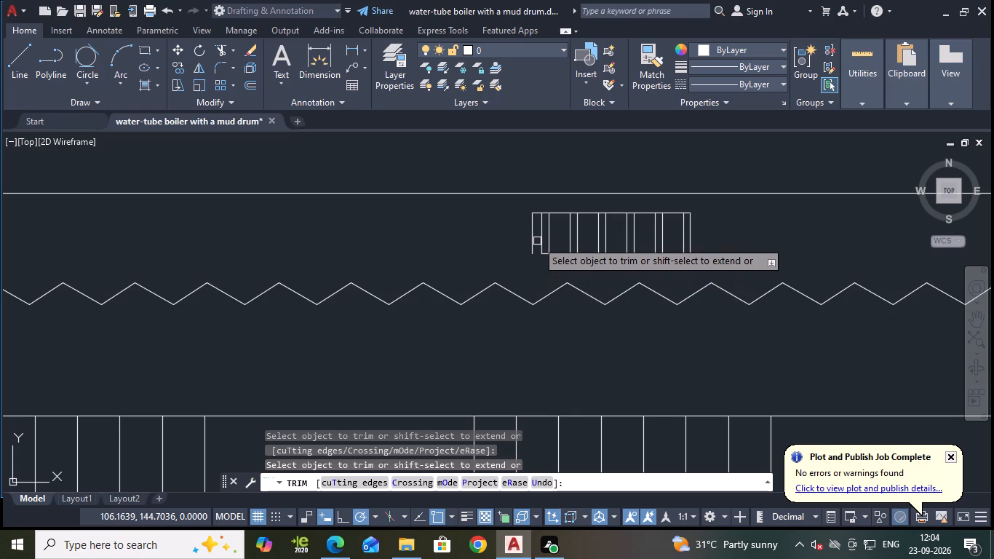
{"action": "scroll", "coordinate": [536, 241], "scroll_direction": "up", "scroll_amount": 1}
{"action": "left_click", "coordinate": [531, 246]}
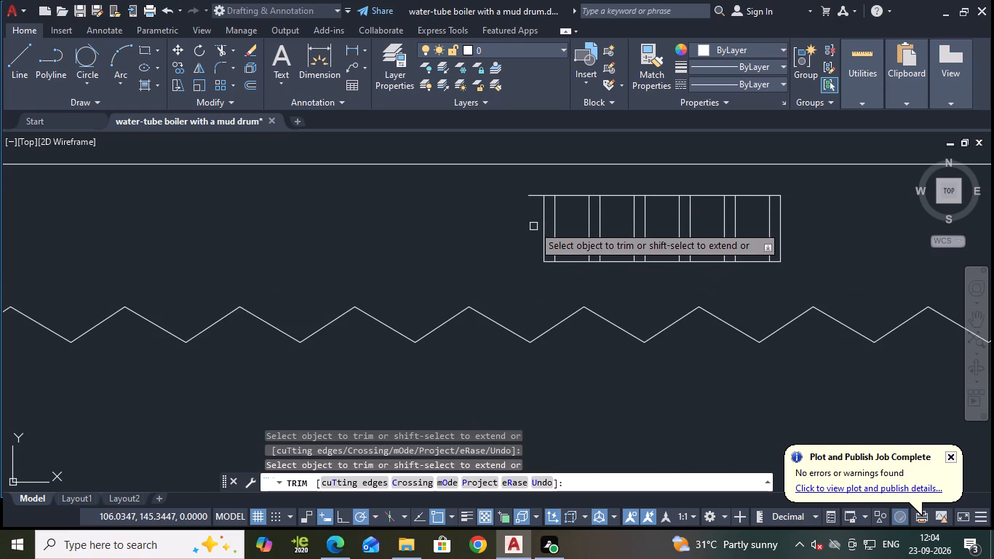
{"action": "left_click", "coordinate": [532, 198]}
{"action": "scroll", "coordinate": [565, 211], "scroll_direction": "down", "scroll_amount": 1}
{"action": "key", "text": "Escape"}
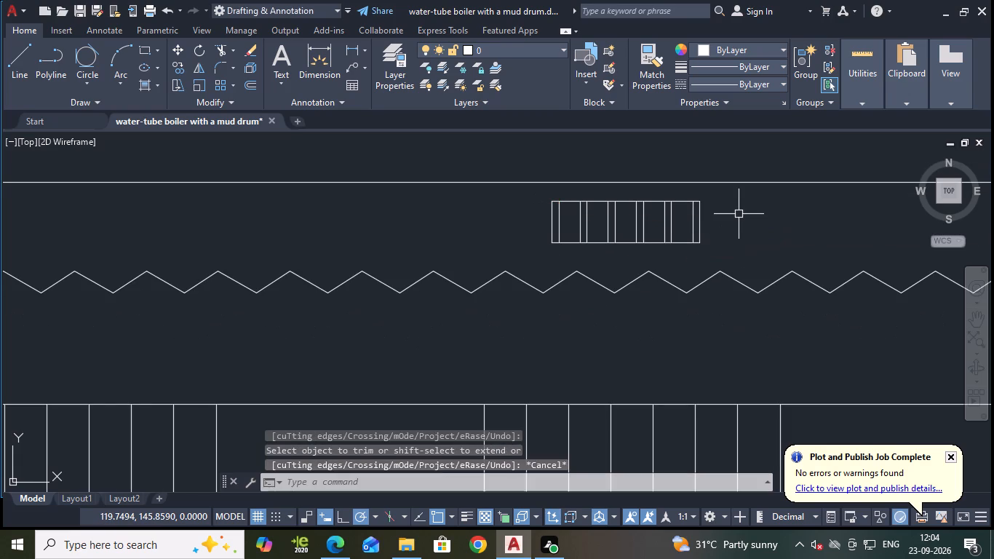
{"action": "key", "text": "ctrl+s"}
Draw a horizontal line about 43 units long leftward from the middle of the left tube bank's outermost tube.
{"action": "scroll", "coordinate": [681, 231], "scroll_direction": "down", "scroll_amount": 4}
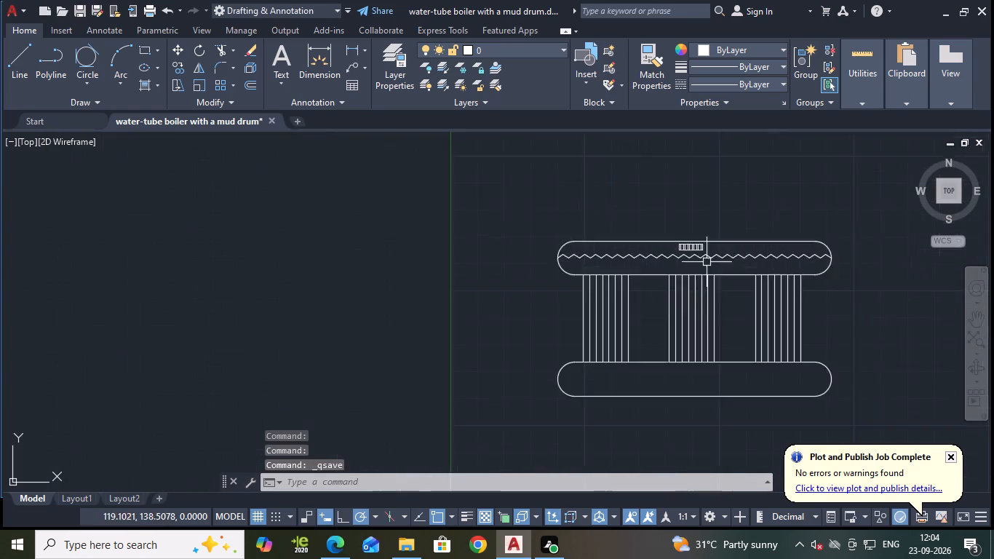
{"action": "scroll", "coordinate": [708, 283], "scroll_direction": "up", "scroll_amount": 1}
{"action": "middle_click_drag", "start_coordinate": [750, 283], "coordinate": [728, 271]}
{"action": "scroll", "coordinate": [744, 279], "scroll_direction": "down", "scroll_amount": 1}
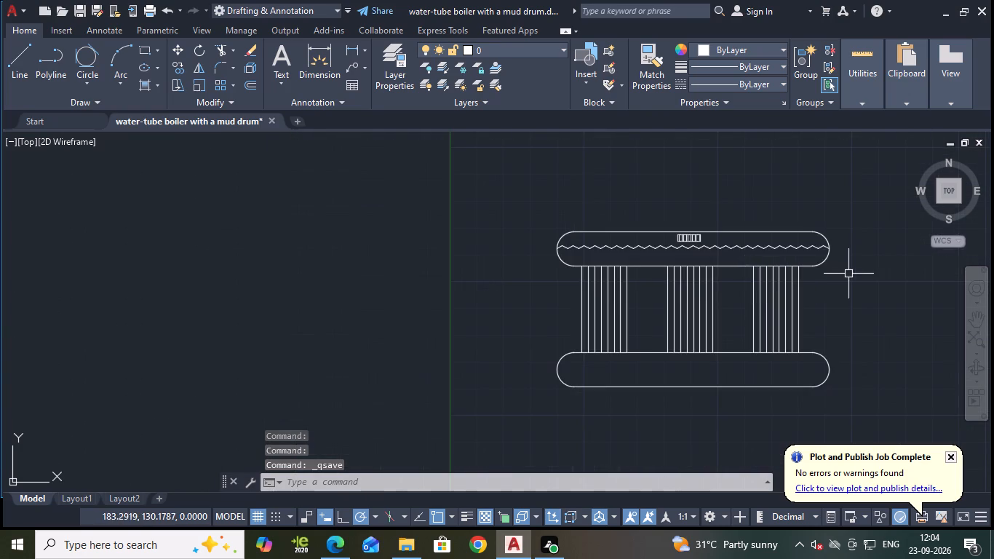
{"action": "middle_click_drag", "start_coordinate": [841, 273], "coordinate": [696, 241]}
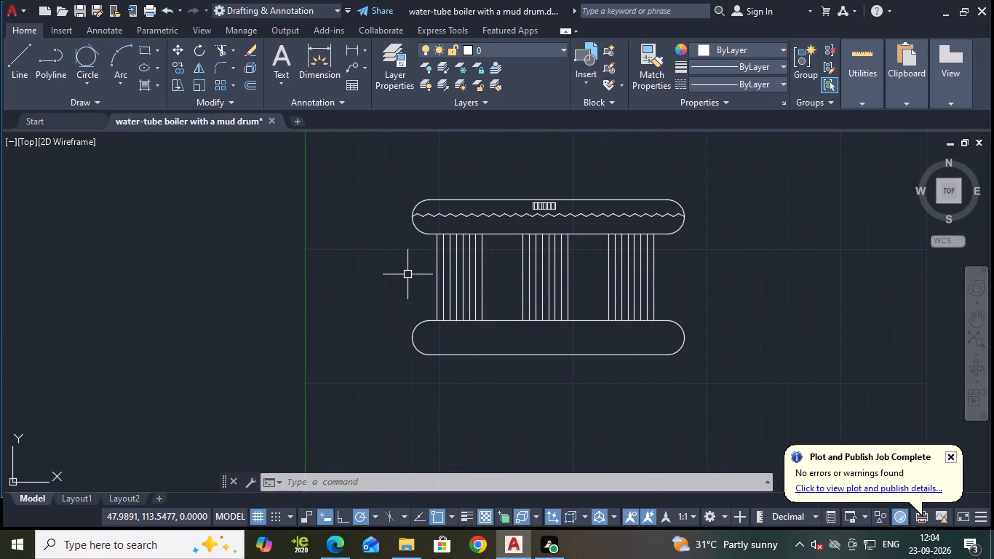
{"action": "middle_click_drag", "start_coordinate": [407, 274], "coordinate": [429, 279]}
{"action": "left_click", "coordinate": [10, 61]}
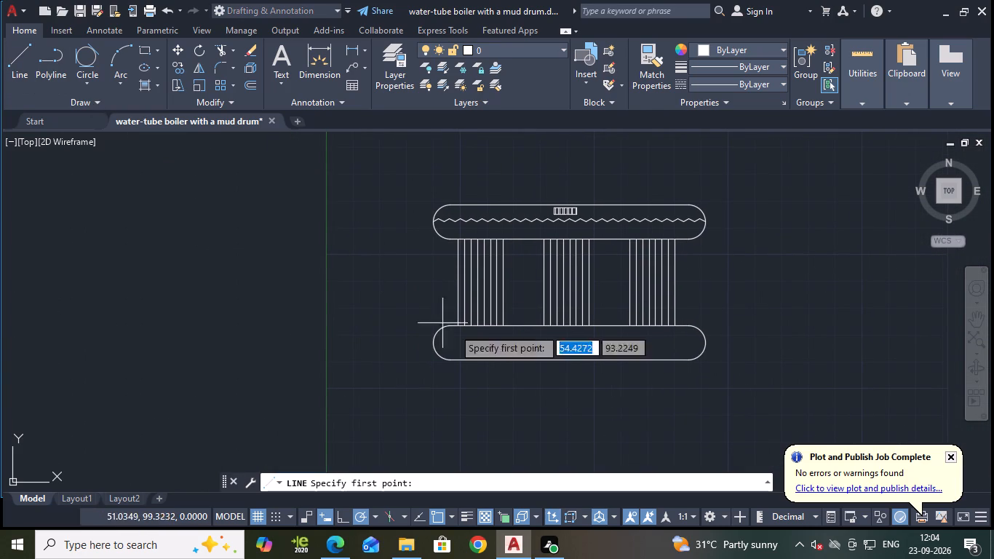
{"action": "left_click", "coordinate": [456, 282]}
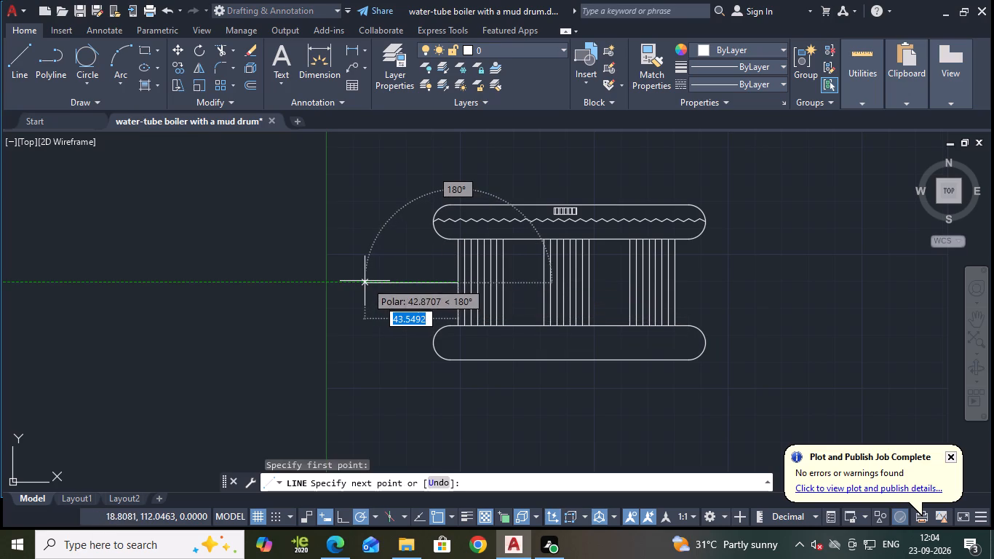
{"action": "left_click", "coordinate": [364, 282]}
{"action": "key", "text": "Escape"}
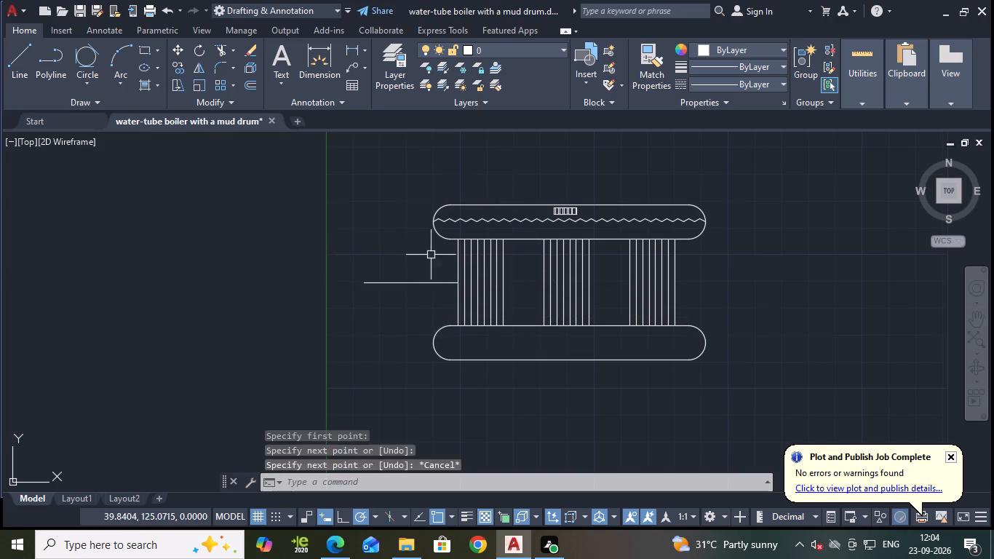
Draw a vertical line near the horizontal line's left end, 12 units down from it and 24 units back up.
{"action": "left_click", "coordinate": [5, 58]}
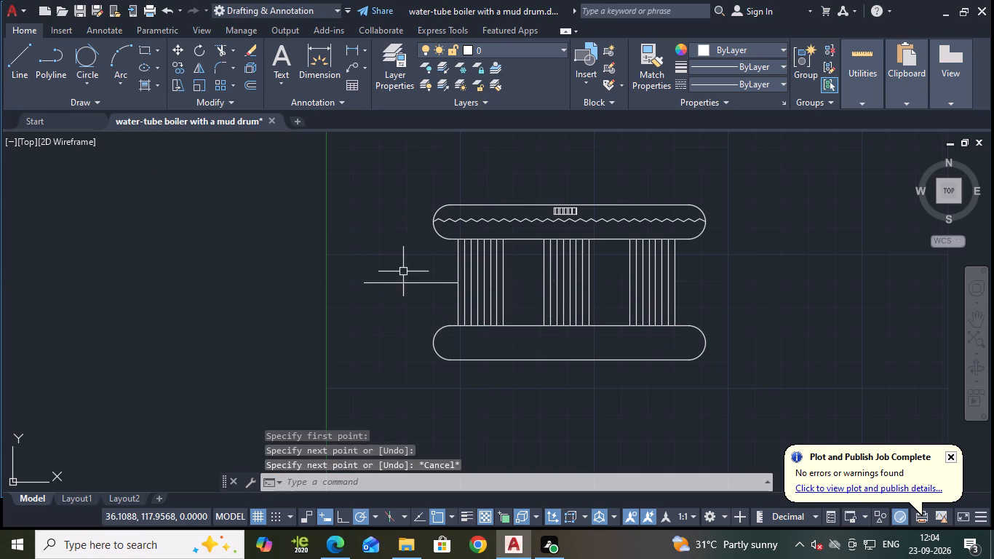
{"action": "left_click", "coordinate": [16, 56]}
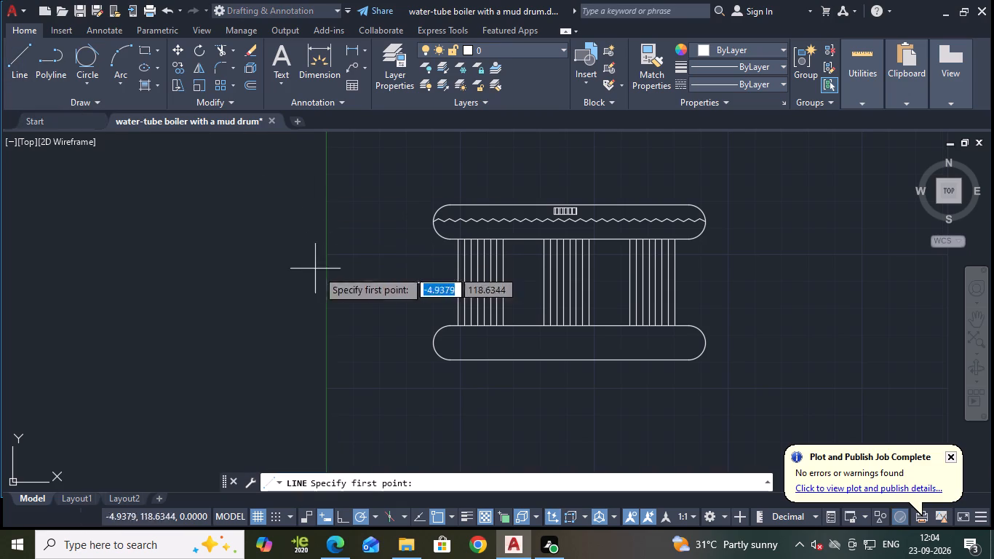
{"action": "left_click", "coordinate": [373, 283]}
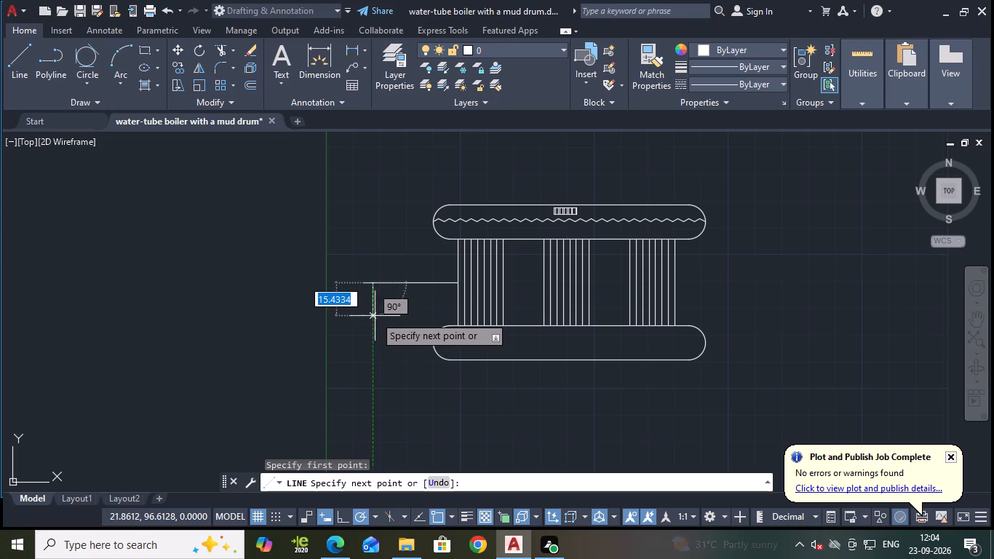
{"action": "type", "text": "12"}
{"action": "key", "text": "Return"}
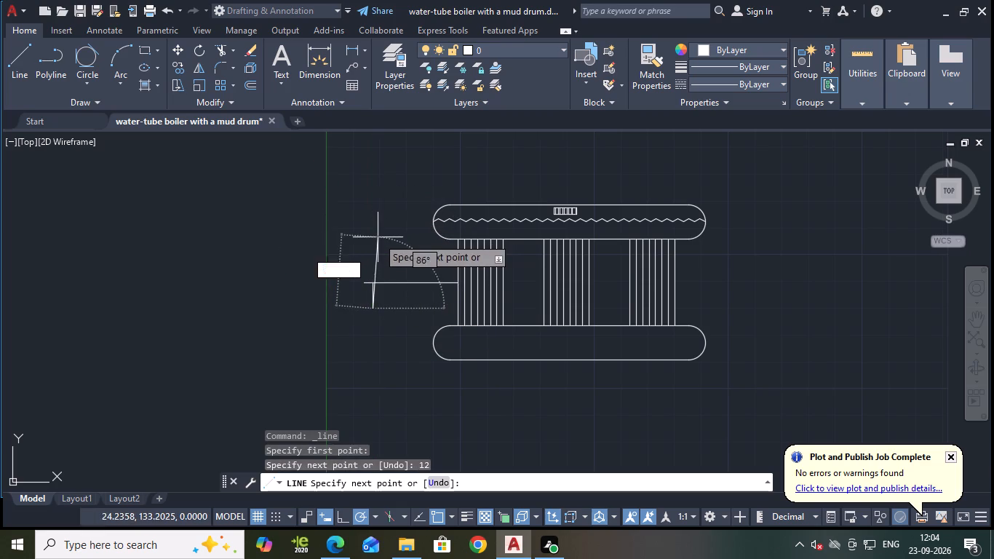
{"action": "type", "text": "24"}
{"action": "key", "text": "Return"}
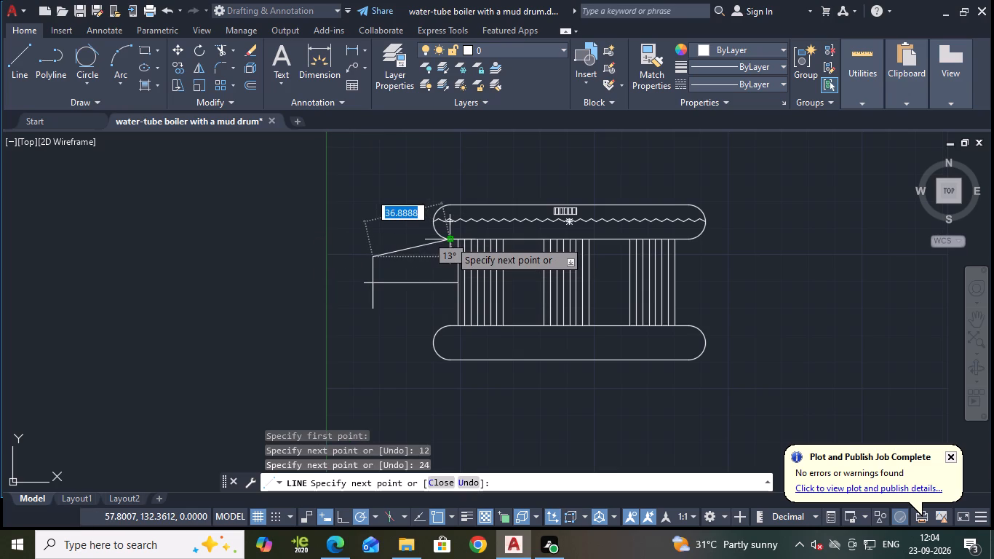
Continue from the vertical line's top with a sloped line about 34 units long, ending just inside the upper drum's left end.
{"action": "scroll", "coordinate": [425, 238], "scroll_direction": "up", "scroll_amount": 2}
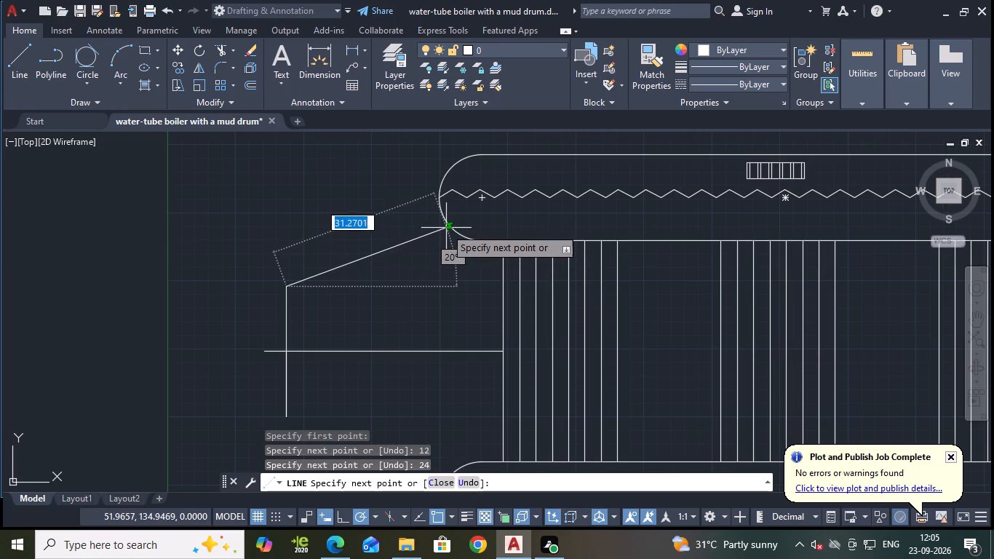
{"action": "scroll", "coordinate": [449, 228], "scroll_direction": "up", "scroll_amount": 2}
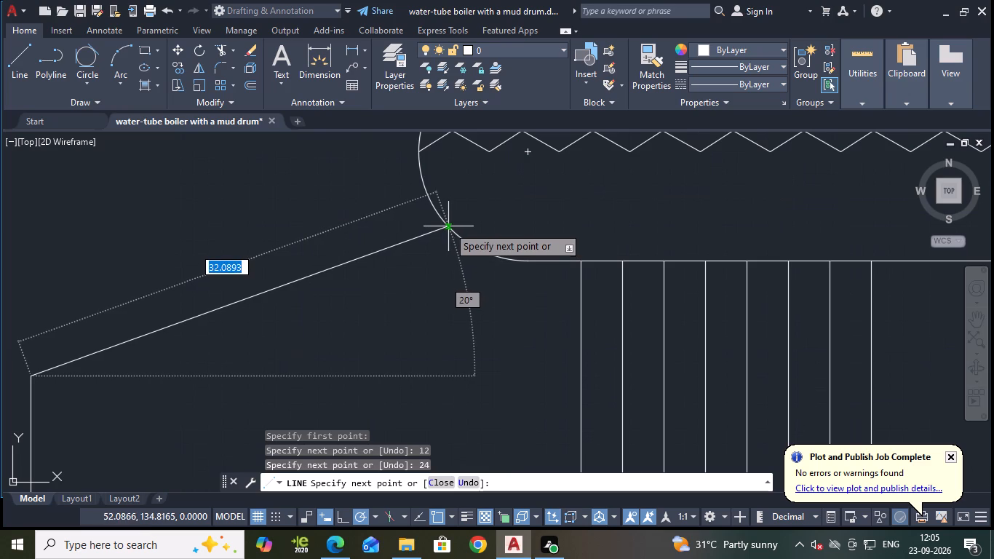
{"action": "scroll", "coordinate": [448, 226], "scroll_direction": "down", "scroll_amount": 1}
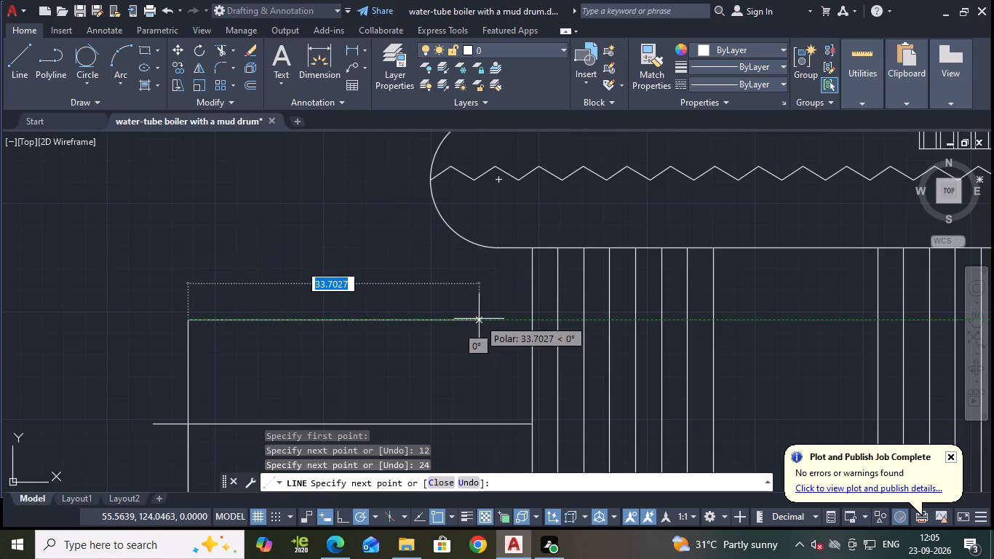
{"action": "left_click", "coordinate": [456, 209]}
{"action": "key", "text": "Escape"}
Draw a sloped line about 36 units long at 330° from the vertical line's bottom to just inside the lower drum's left end.
{"action": "scroll", "coordinate": [462, 279], "scroll_direction": "down", "scroll_amount": 2}
{"action": "middle_click_drag", "start_coordinate": [442, 317], "coordinate": [446, 284]}
{"action": "scroll", "coordinate": [446, 284], "scroll_direction": "down", "scroll_amount": 1}
{"action": "left_click", "coordinate": [9, 62]}
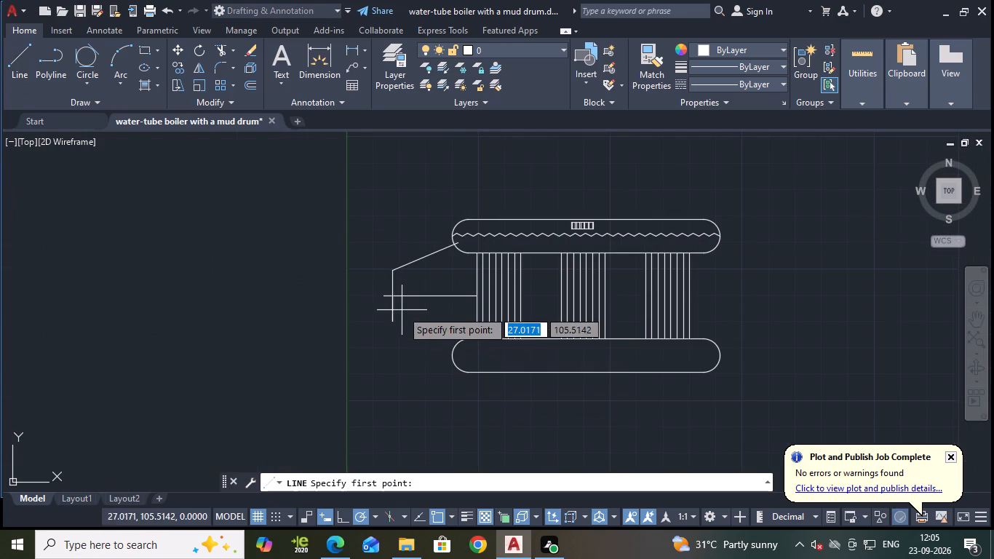
{"action": "left_click", "coordinate": [390, 320]}
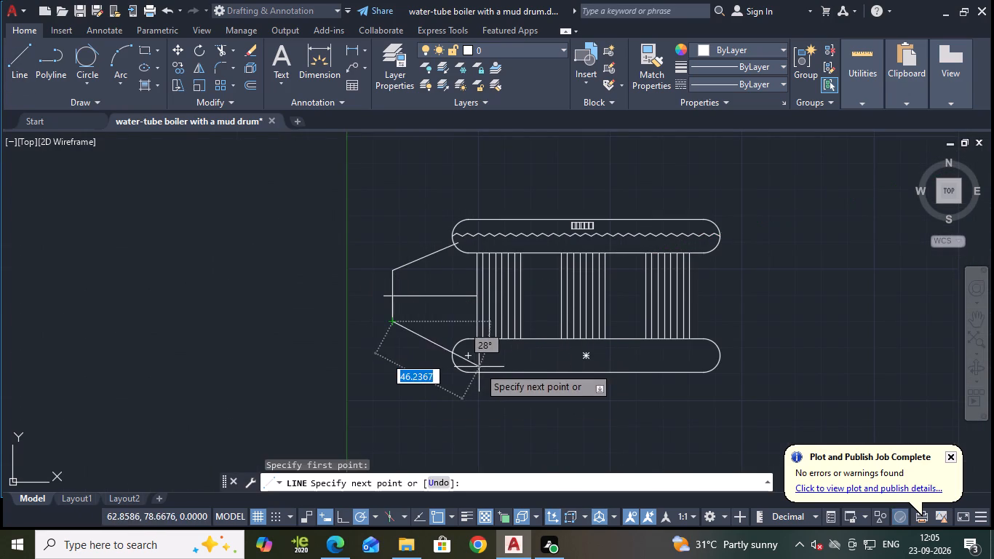
{"action": "scroll", "coordinate": [475, 367], "scroll_direction": "up", "scroll_amount": 2}
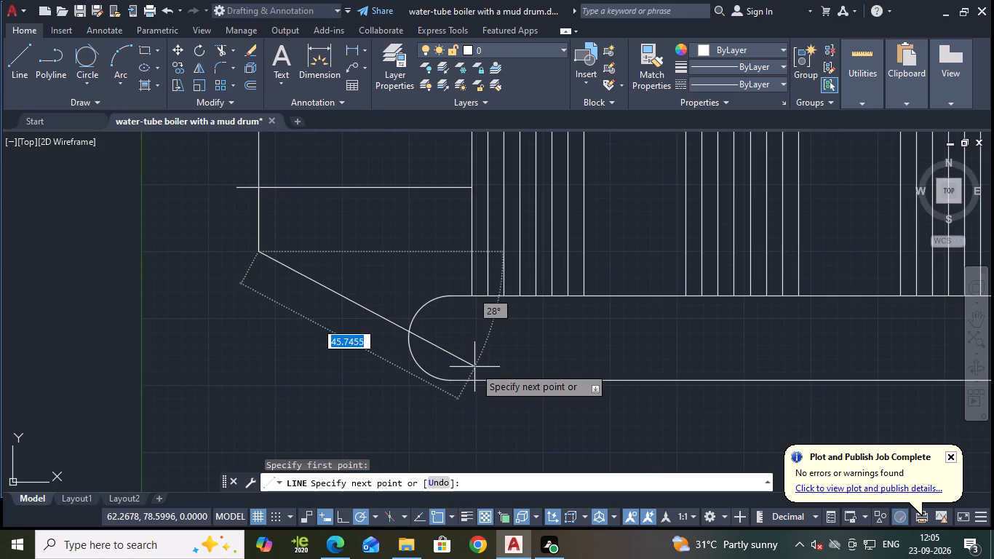
{"action": "left_click", "coordinate": [425, 346]}
{"action": "key", "text": "Escape"}
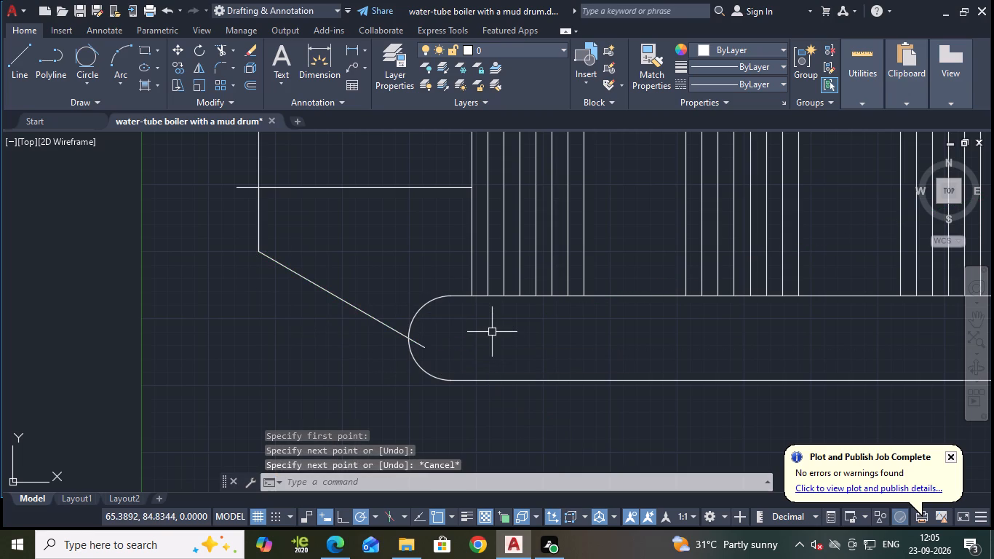
Trim off the ends of both sloped lines inside the lower and upper drums, and save the drawing.
{"action": "type", "text": "TR"}
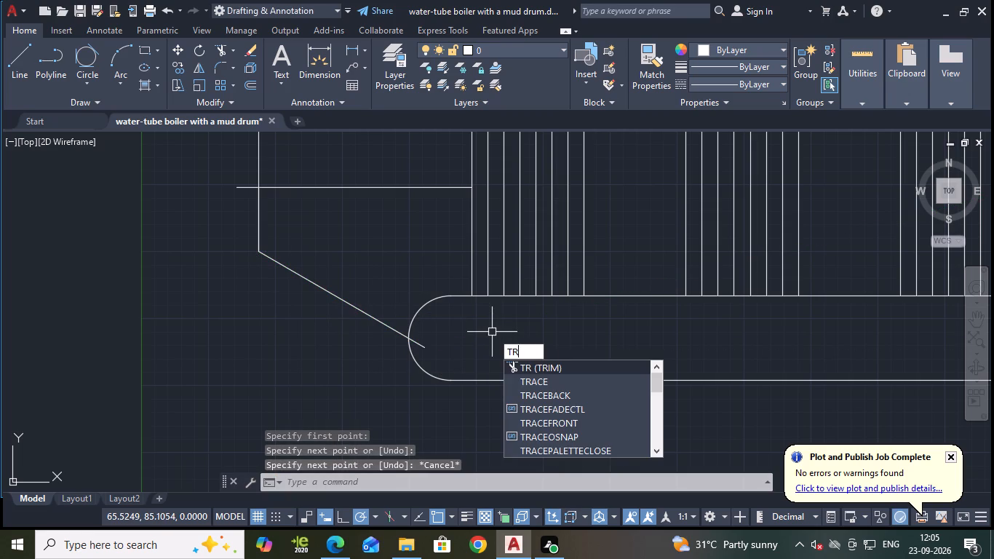
{"action": "key", "text": "Return"}
{"action": "left_click", "coordinate": [425, 348]}
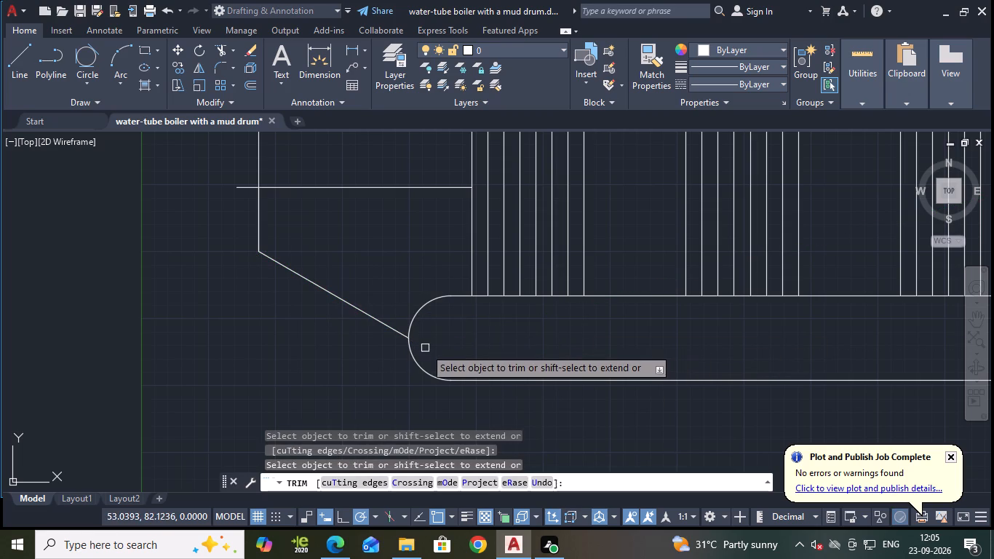
{"action": "scroll", "coordinate": [424, 336], "scroll_direction": "down", "scroll_amount": 2}
{"action": "scroll", "coordinate": [414, 224], "scroll_direction": "up", "scroll_amount": 3}
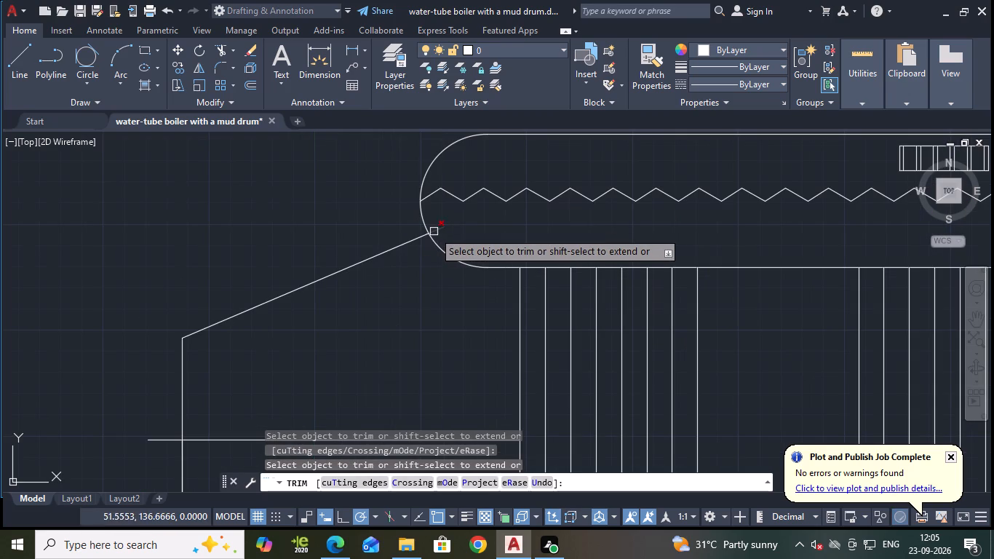
{"action": "left_click", "coordinate": [441, 230]}
{"action": "scroll", "coordinate": [483, 245], "scroll_direction": "down", "scroll_amount": 3}
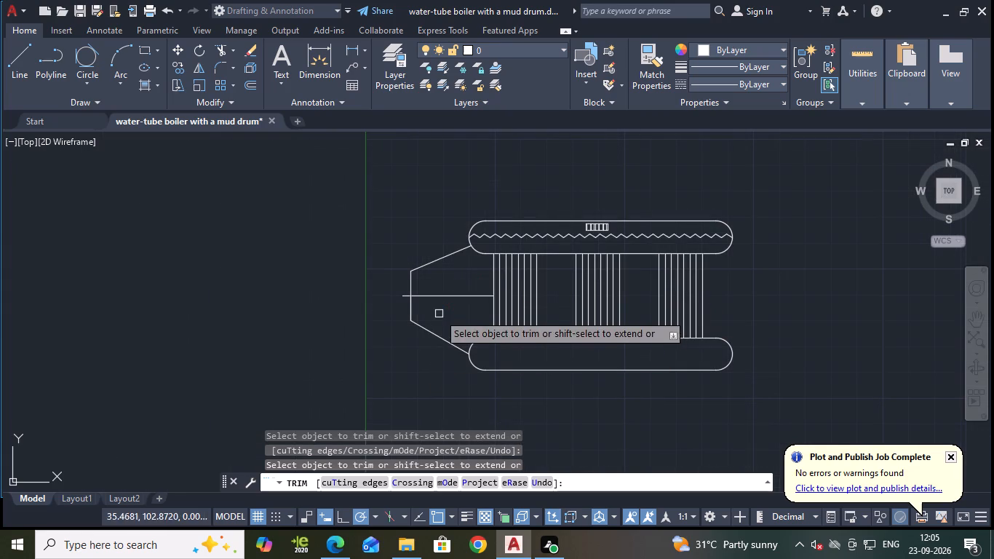
{"action": "key", "text": "Escape"}
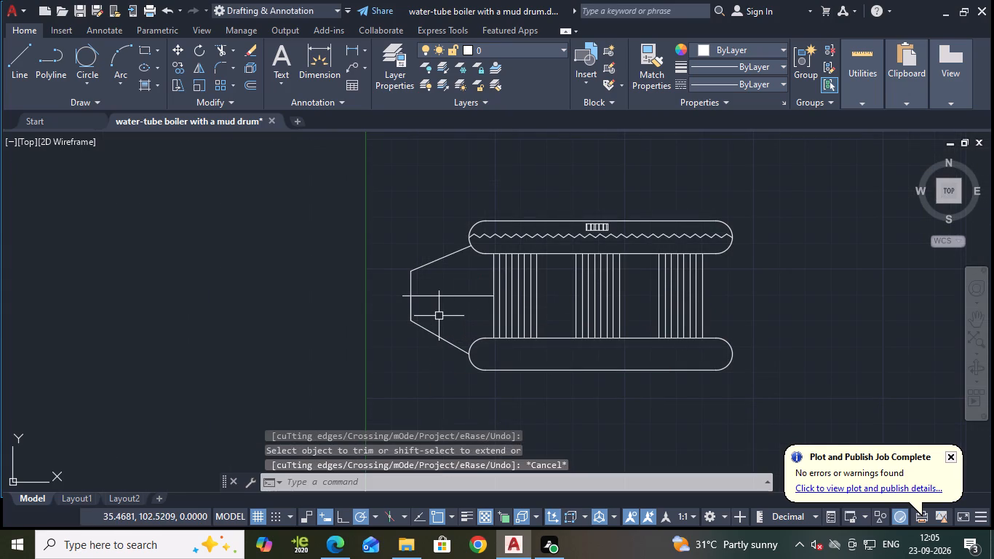
{"action": "key", "text": "ctrl+s"}
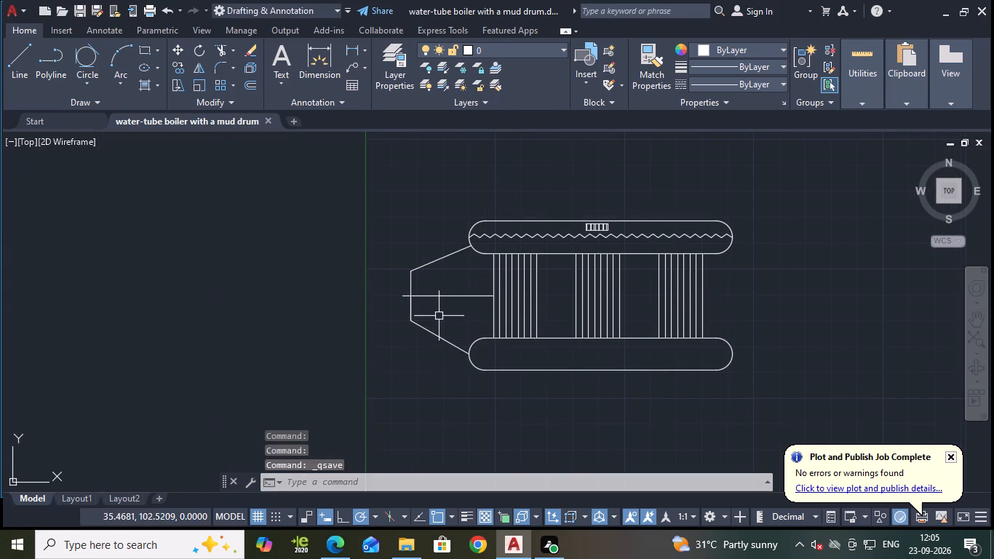
Stretch the horizontal line's right end about 151 units across all three tube banks, past the drums' right ends.
{"action": "left_click", "coordinate": [451, 298]}
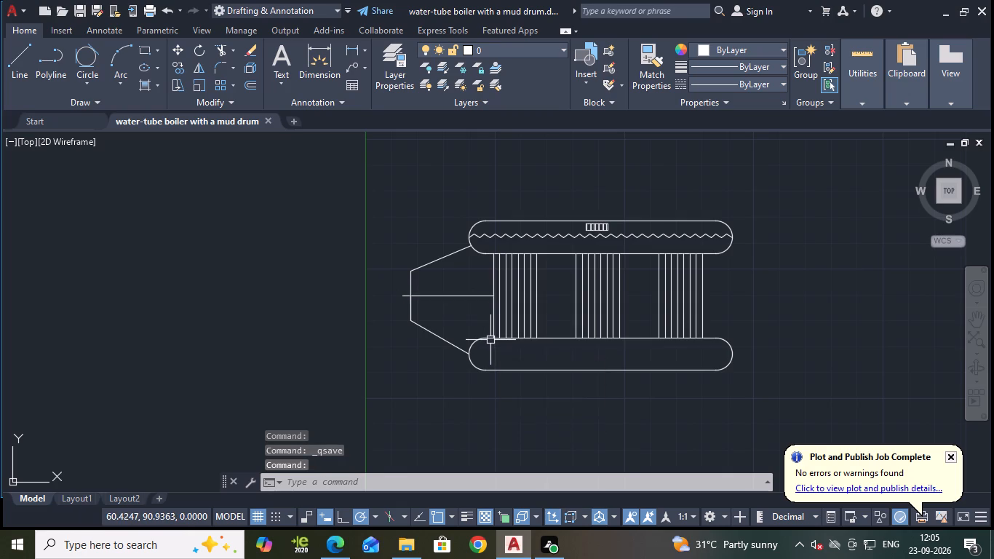
{"action": "key", "text": "Escape"}
{"action": "left_click", "coordinate": [470, 298]}
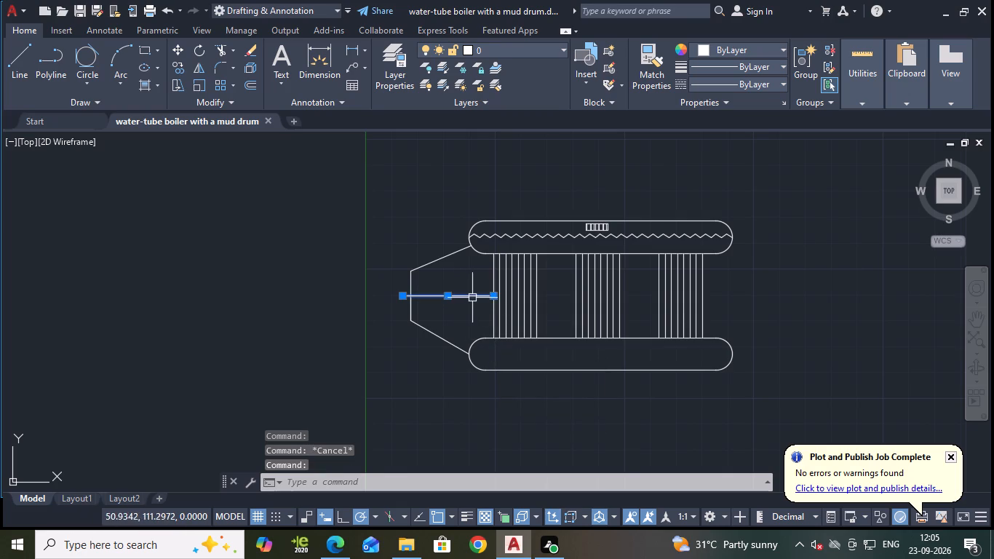
{"action": "left_click", "coordinate": [494, 296]}
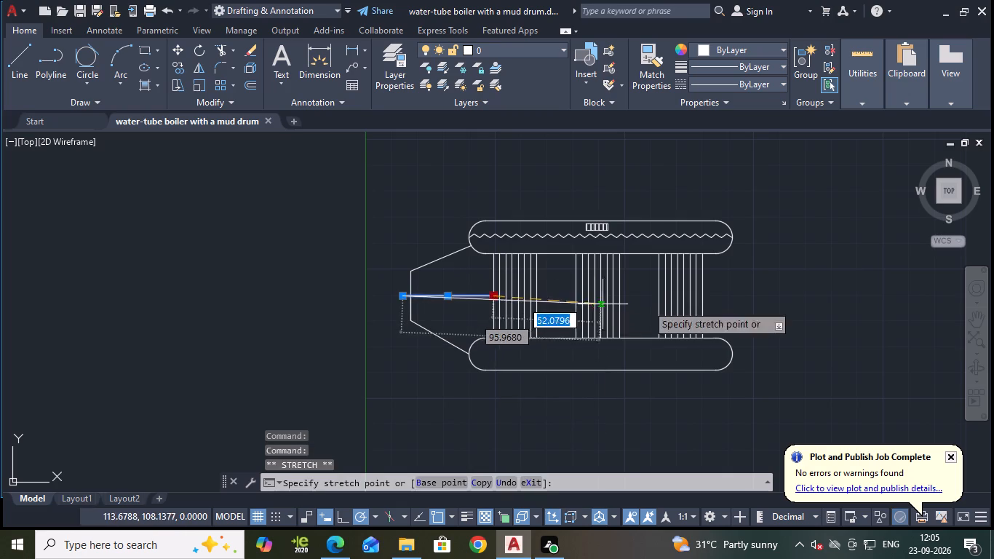
{"action": "left_click", "coordinate": [806, 298]}
{"action": "key", "text": "Escape"}
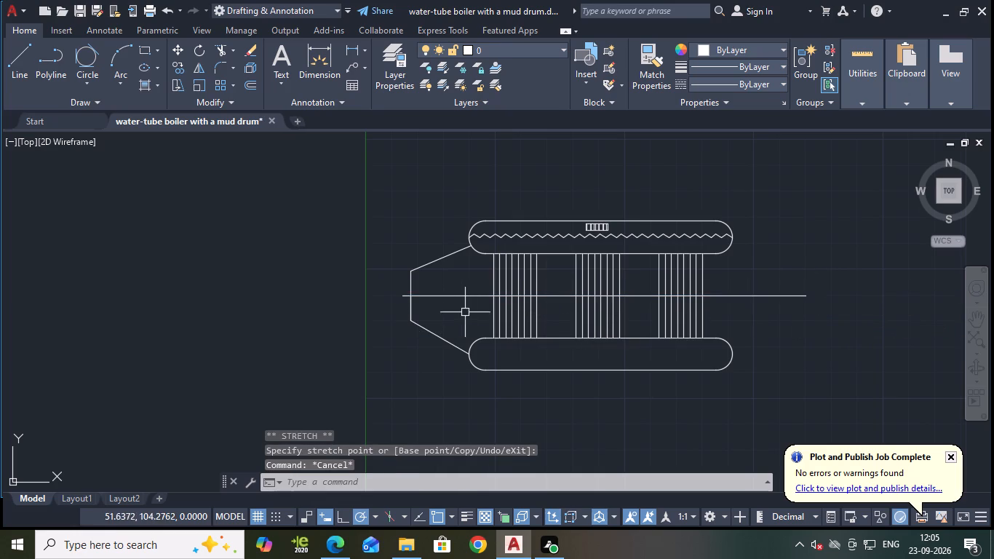
Erase the full-height vertical line joining the two sloped lines at the left.
{"action": "left_click", "coordinate": [412, 306]}
{"action": "key", "text": "e"}
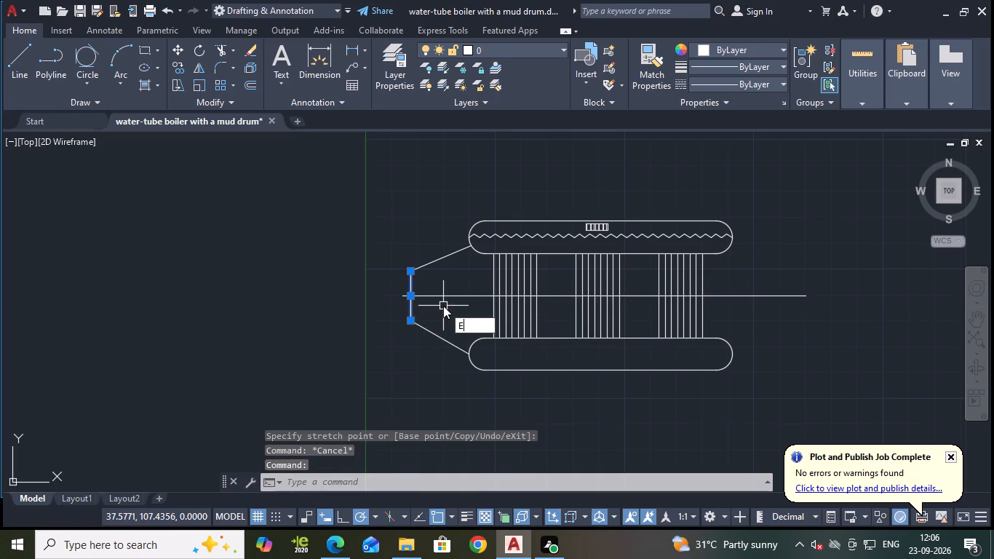
{"action": "key", "text": "Return"}
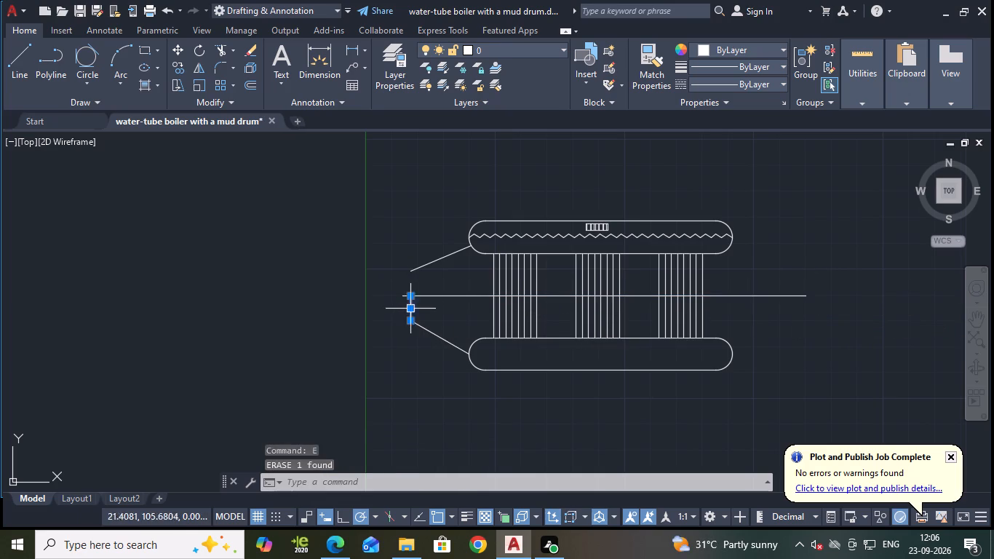
Stretch the remaining short vertical line's upper end up to the upper sloped line's left endpoint, and save the drawing.
{"action": "left_click", "coordinate": [410, 309]}
{"action": "left_click", "coordinate": [411, 296]}
{"action": "left_click", "coordinate": [412, 269]}
{"action": "key", "text": "Escape"}
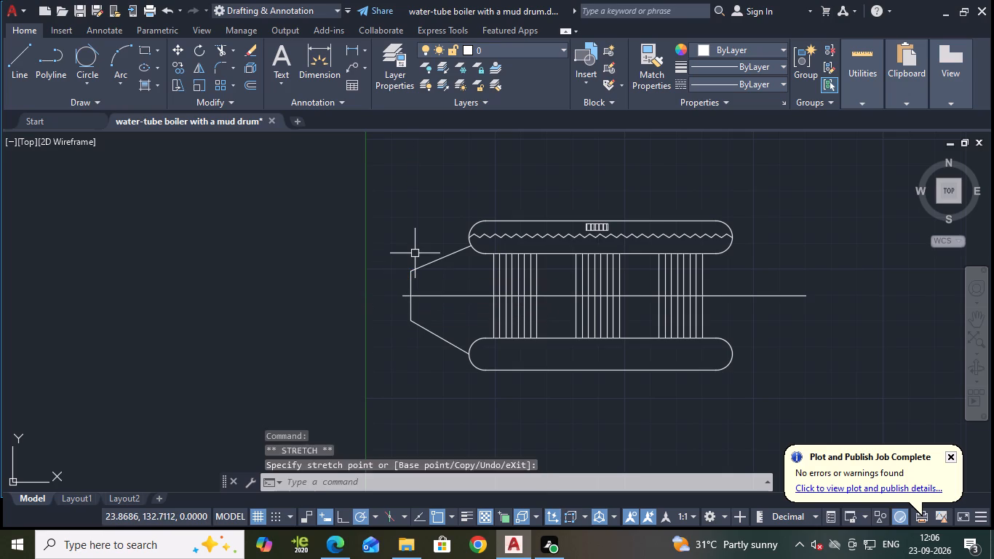
{"action": "key", "text": "ctrl+s"}
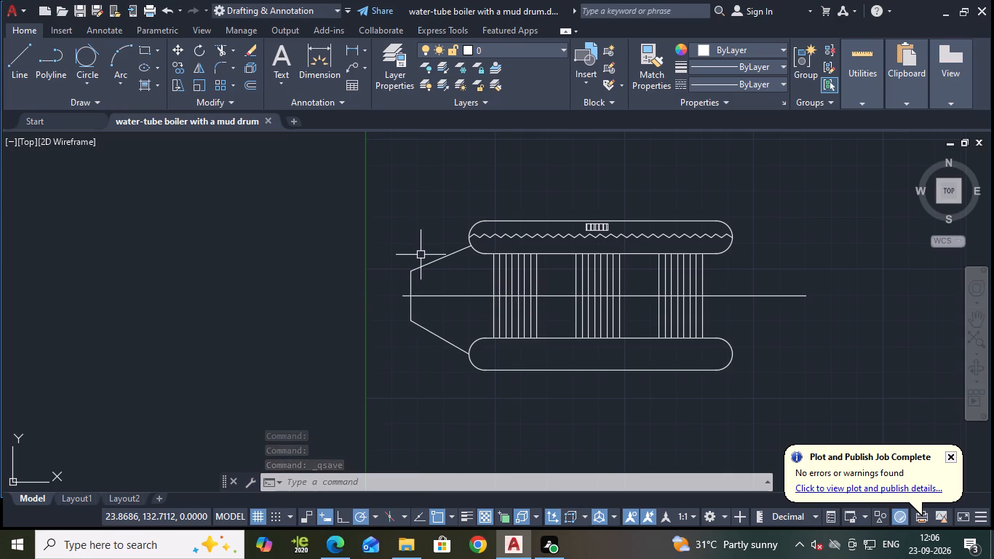
Draw a vertical line about 57 units long across both sloped lines, just left of the drums.
{"action": "left_click", "coordinate": [20, 56]}
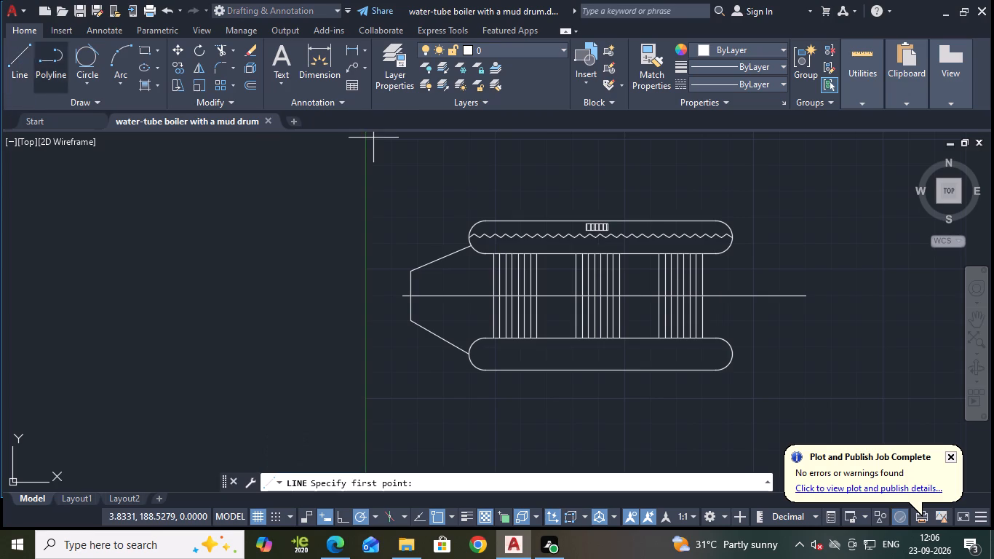
{"action": "left_click", "coordinate": [455, 247]}
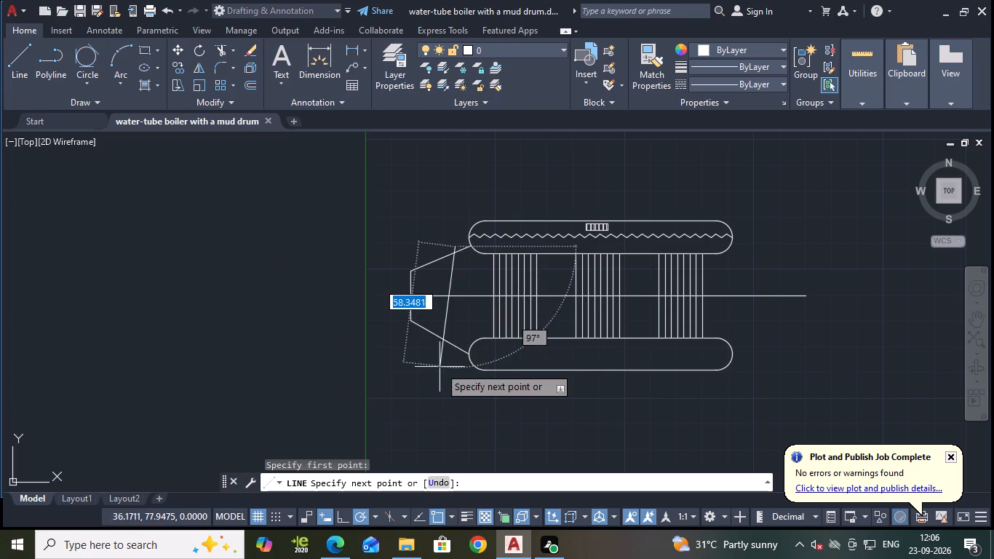
{"action": "left_click", "coordinate": [454, 365]}
{"action": "key", "text": "Escape"}
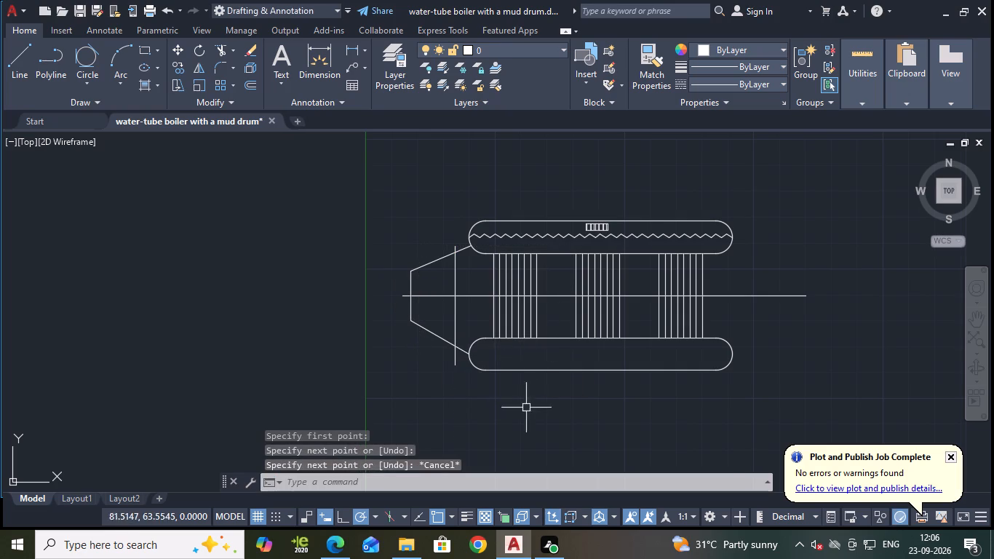
Draw a short horizontal line from where the new vertical line crosses the upper sloped line to the upper drum's rounded end.
{"action": "scroll", "coordinate": [438, 368], "scroll_direction": "up", "scroll_amount": 1}
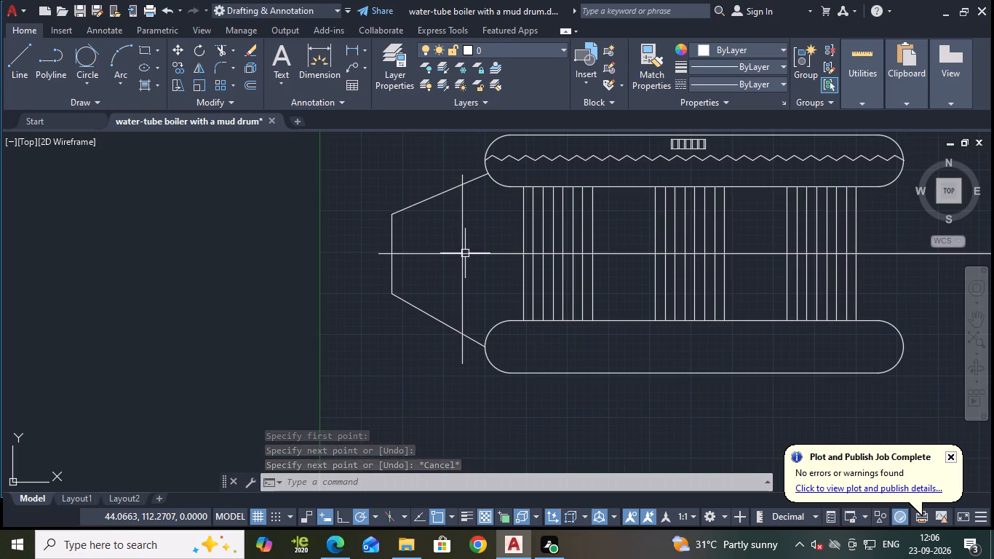
{"action": "key", "text": "l"}
{"action": "key", "text": "Return"}
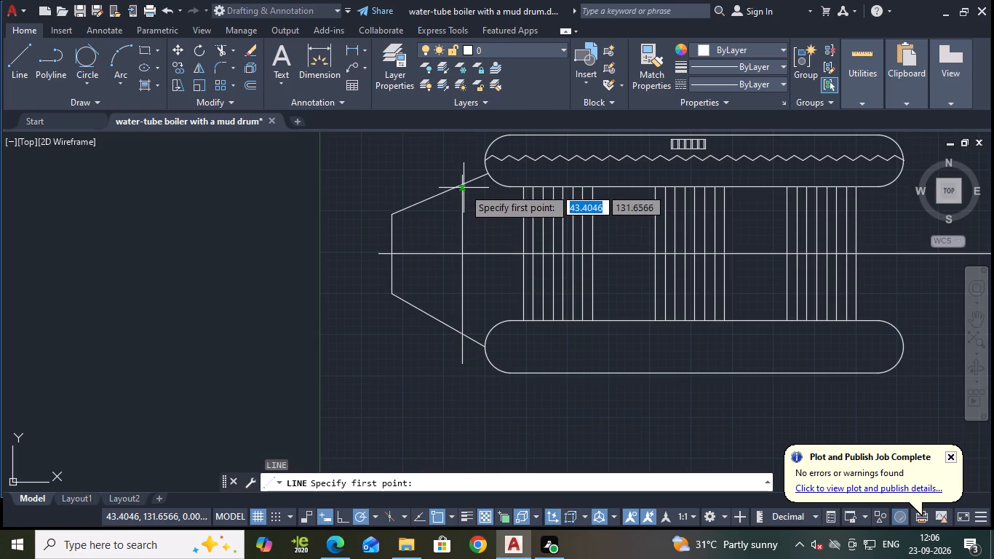
{"action": "scroll", "coordinate": [464, 188], "scroll_direction": "up", "scroll_amount": 2}
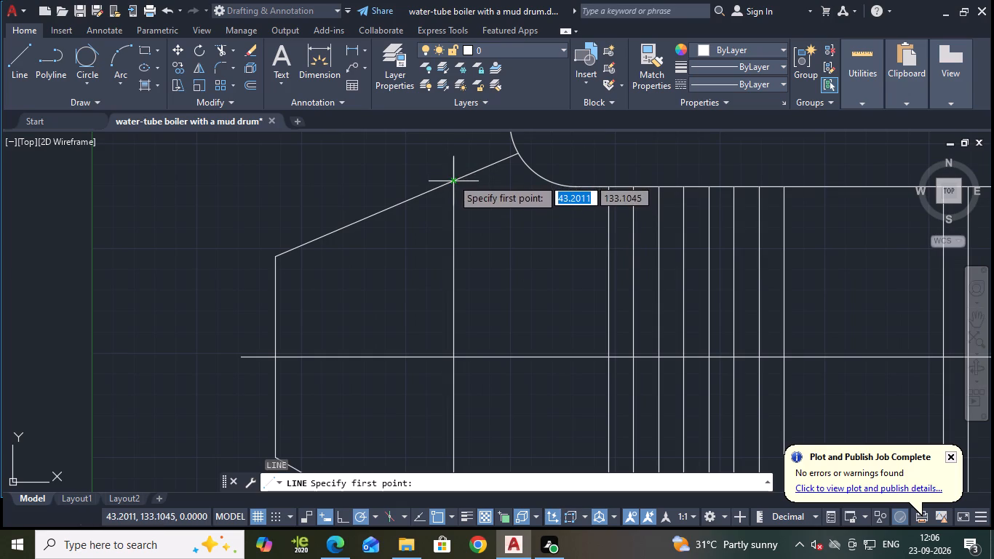
{"action": "left_click", "coordinate": [452, 178]}
{"action": "scroll", "coordinate": [549, 180], "scroll_direction": "up", "scroll_amount": 3}
{"action": "left_click", "coordinate": [555, 186]}
{"action": "scroll", "coordinate": [533, 210], "scroll_direction": "down", "scroll_amount": 3}
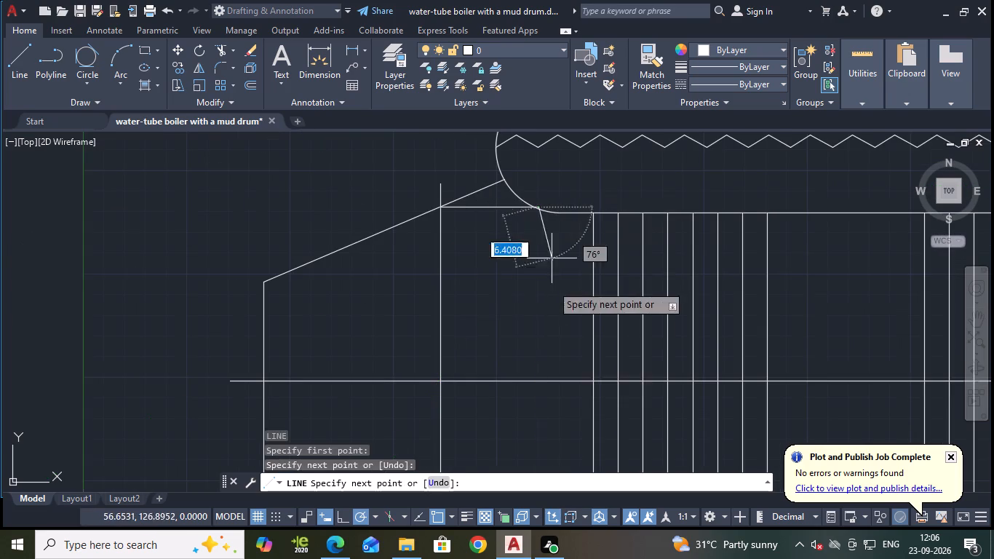
{"action": "key", "text": "Escape"}
Draw a horizontal line about 13 units long from the vertical line's crossing with the lower sloped line into the lower drum.
{"action": "key", "text": "l"}
{"action": "key", "text": "Return"}
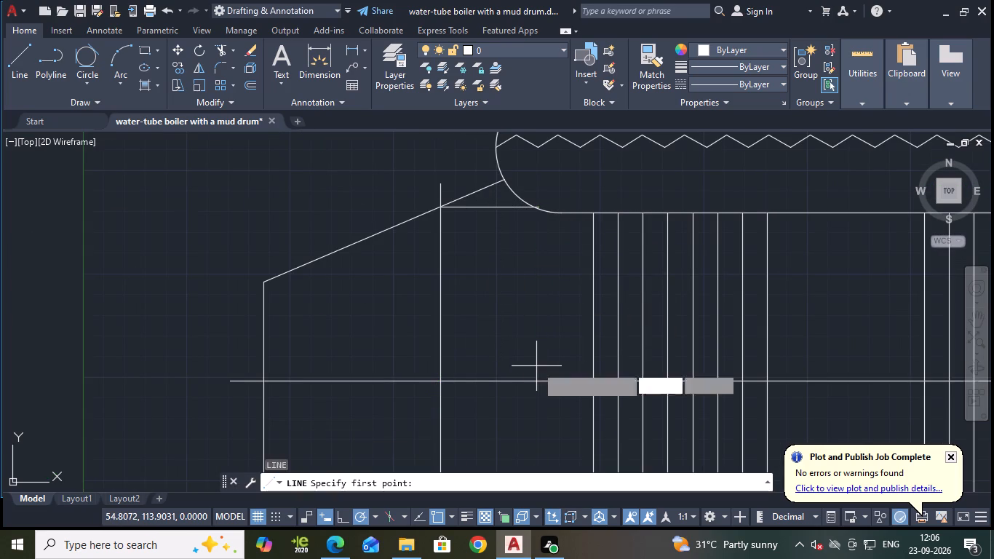
{"action": "scroll", "coordinate": [482, 416], "scroll_direction": "down", "scroll_amount": 1}
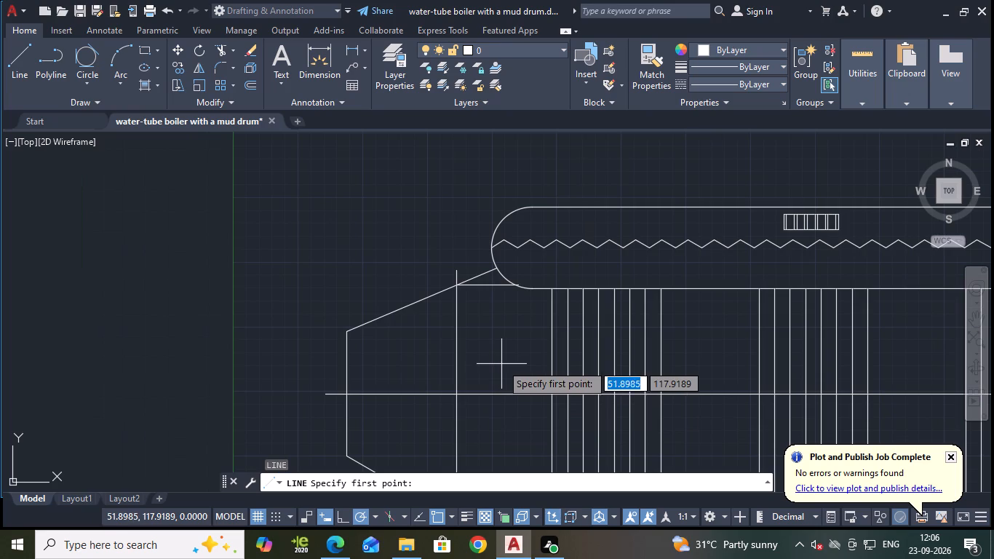
{"action": "middle_click_drag", "start_coordinate": [496, 417], "coordinate": [565, 233]}
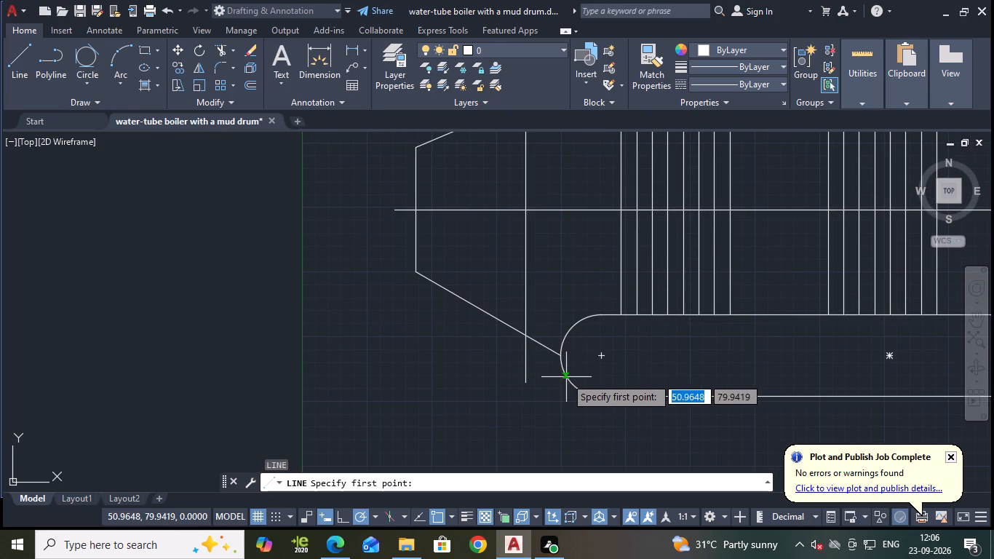
{"action": "left_click", "coordinate": [526, 333]}
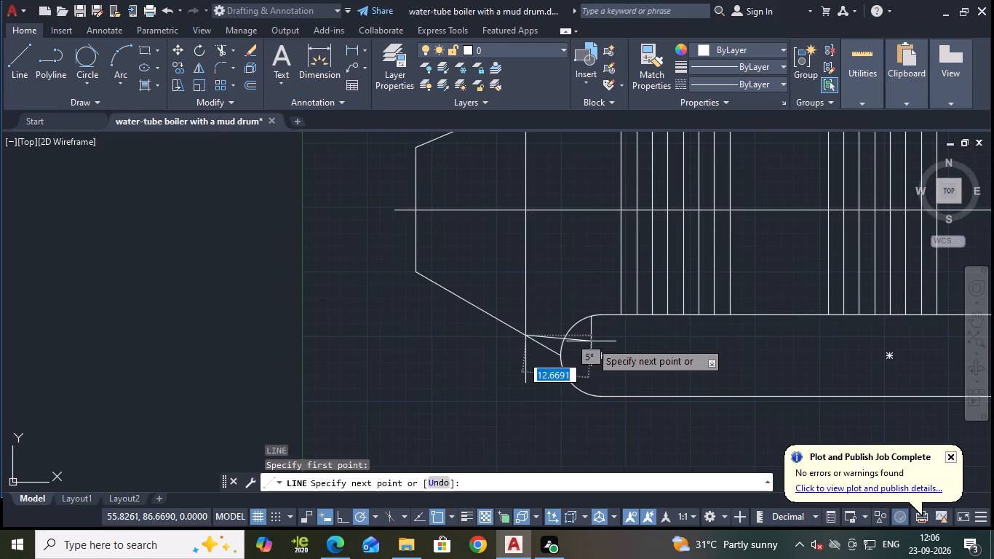
{"action": "left_click", "coordinate": [592, 337]}
{"action": "key", "text": "Escape"}
Trim the vertical line below the centre line, the lower sloped line's end beyond it, and the short horizontal's end inside the lower drum.
{"action": "type", "text": "TR"}
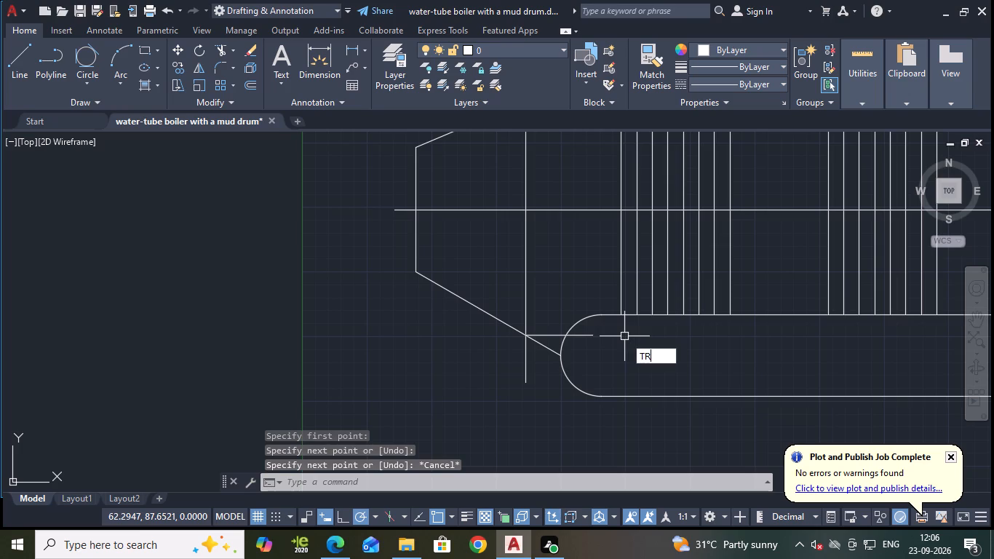
{"action": "key", "text": "Return"}
{"action": "left_click", "coordinate": [525, 365]}
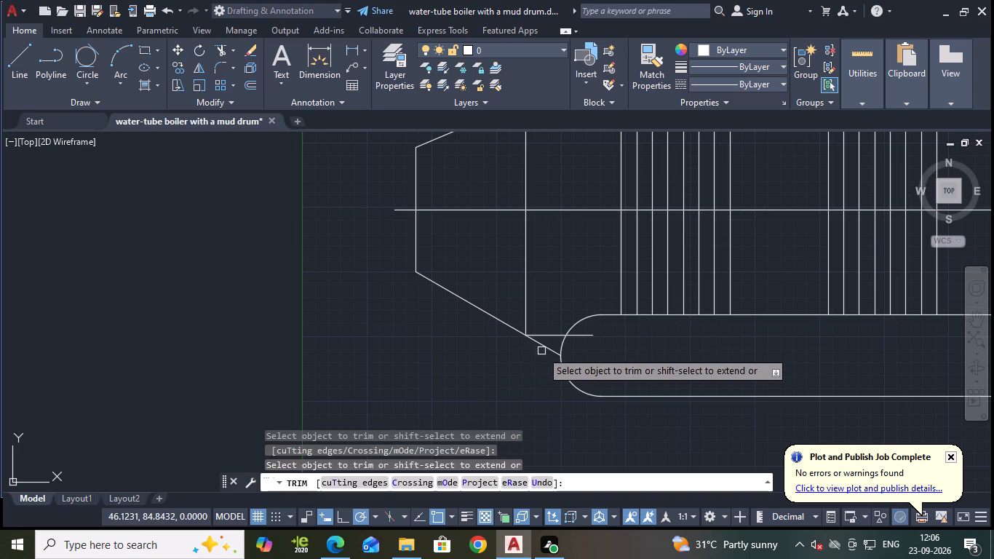
{"action": "left_click", "coordinate": [545, 351]}
{"action": "left_click", "coordinate": [524, 296]}
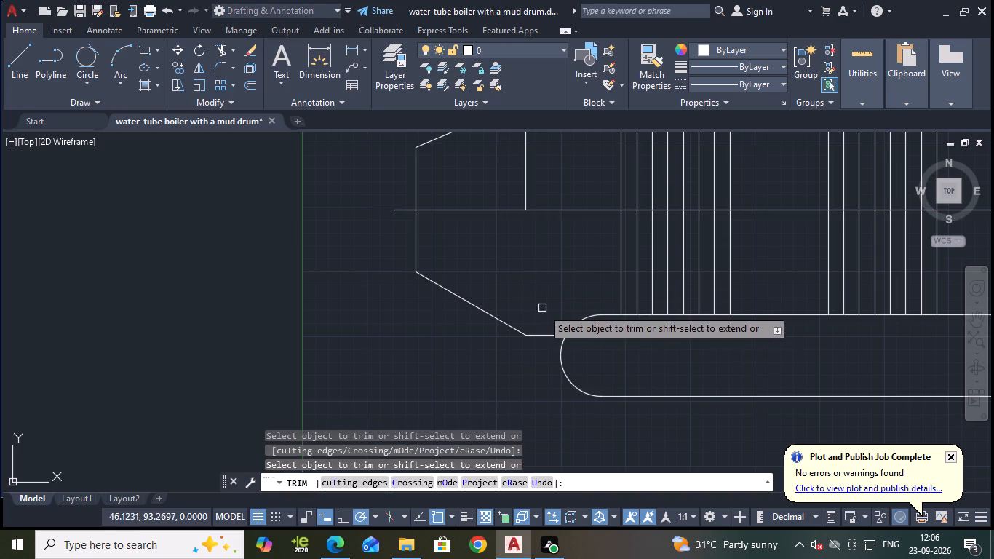
{"action": "left_click", "coordinate": [581, 335]}
Trim the rest of the vertical line, the upper sloped line's end beyond it, and the short horizontal's end inside the upper drum.
{"action": "scroll", "coordinate": [549, 239], "scroll_direction": "down", "scroll_amount": 1}
{"action": "middle_click_drag", "start_coordinate": [549, 238], "coordinate": [526, 314]}
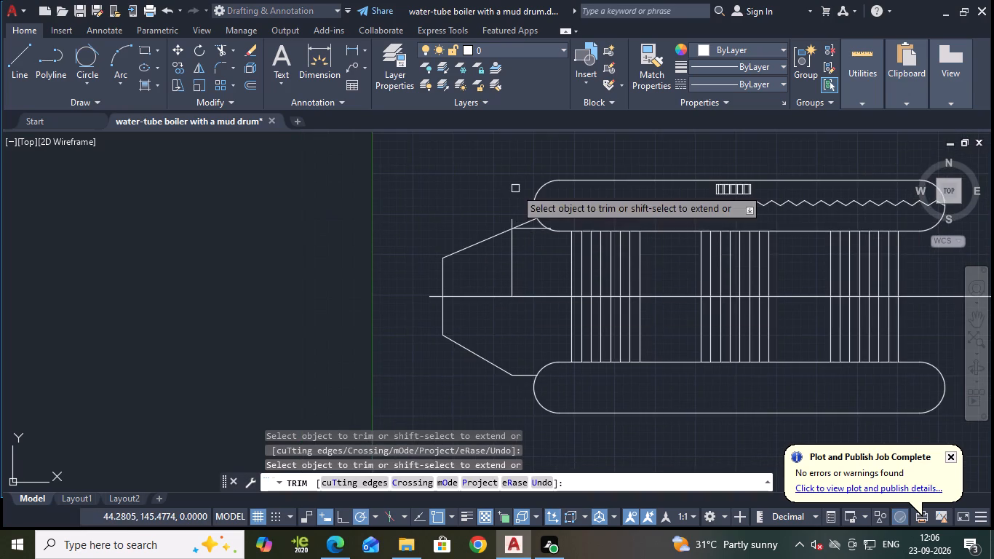
{"action": "scroll", "coordinate": [515, 189], "scroll_direction": "up", "scroll_amount": 2}
{"action": "left_click", "coordinate": [506, 277]}
{"action": "left_click", "coordinate": [529, 274]}
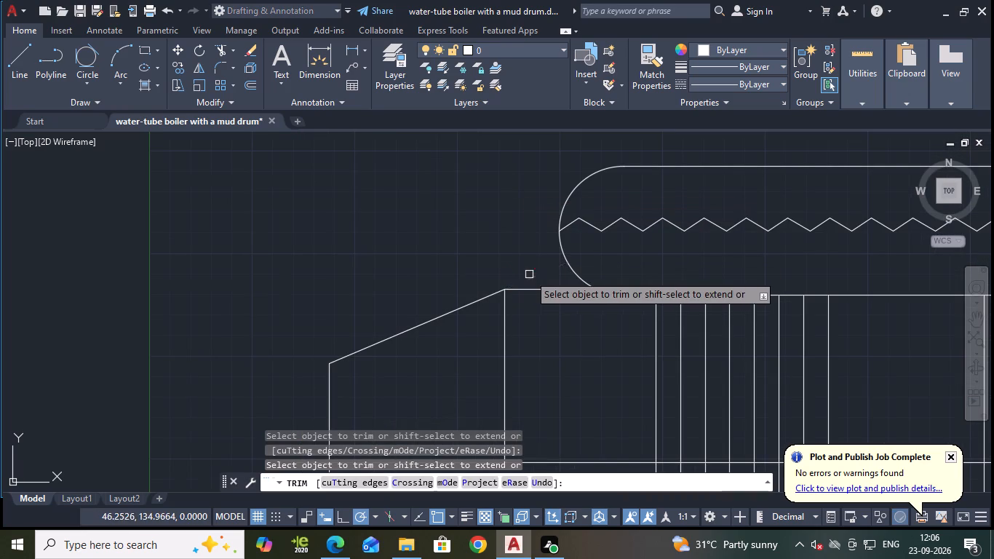
{"action": "left_click", "coordinate": [505, 326]}
{"action": "scroll", "coordinate": [505, 326], "scroll_direction": "down", "scroll_amount": 2}
{"action": "scroll", "coordinate": [541, 312], "scroll_direction": "up", "scroll_amount": 7}
{"action": "left_click", "coordinate": [466, 298]}
{"action": "scroll", "coordinate": [466, 298], "scroll_direction": "down", "scroll_amount": 4}
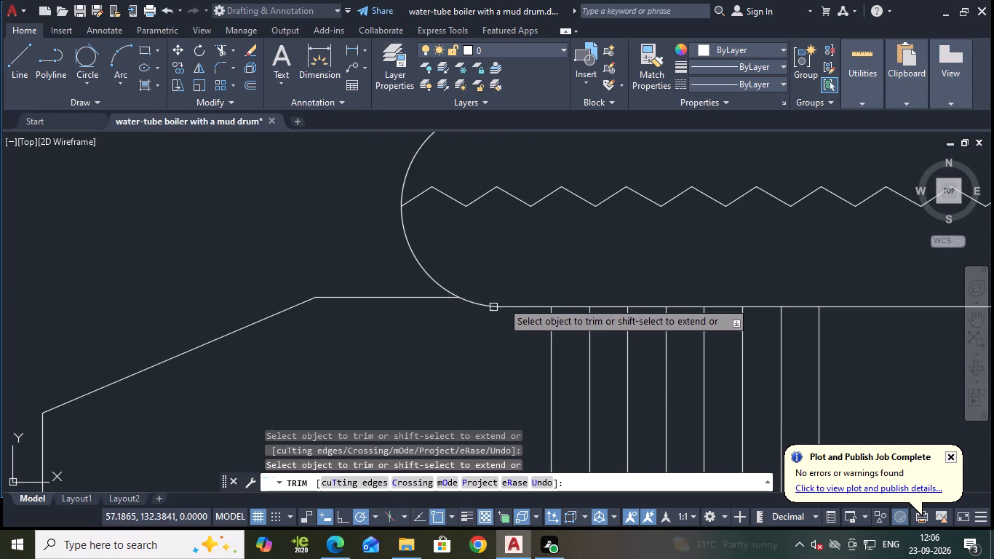
Save the drawing.
{"action": "scroll", "coordinate": [544, 275], "scroll_direction": "down", "scroll_amount": 3}
{"action": "key", "text": "Escape"}
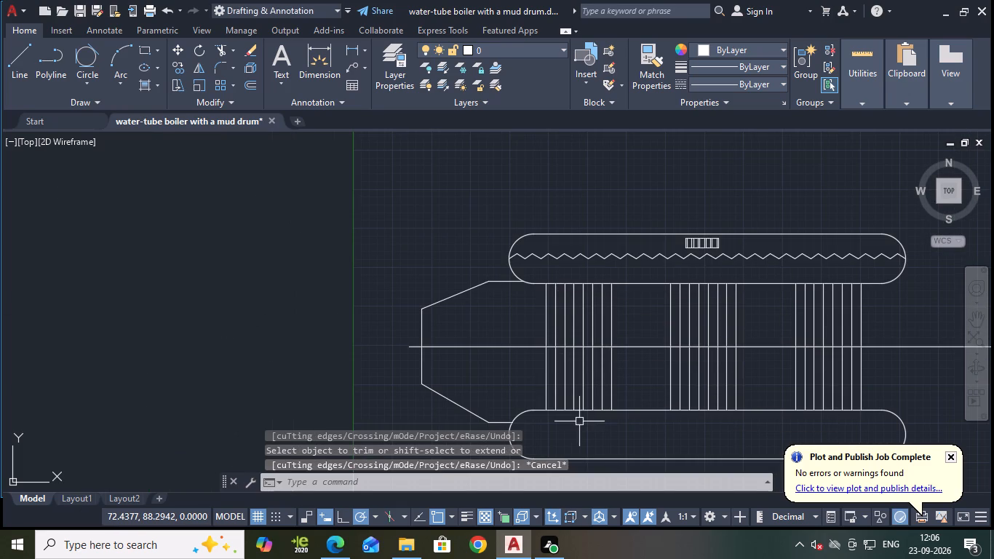
{"action": "key", "text": "ctrl+s"}
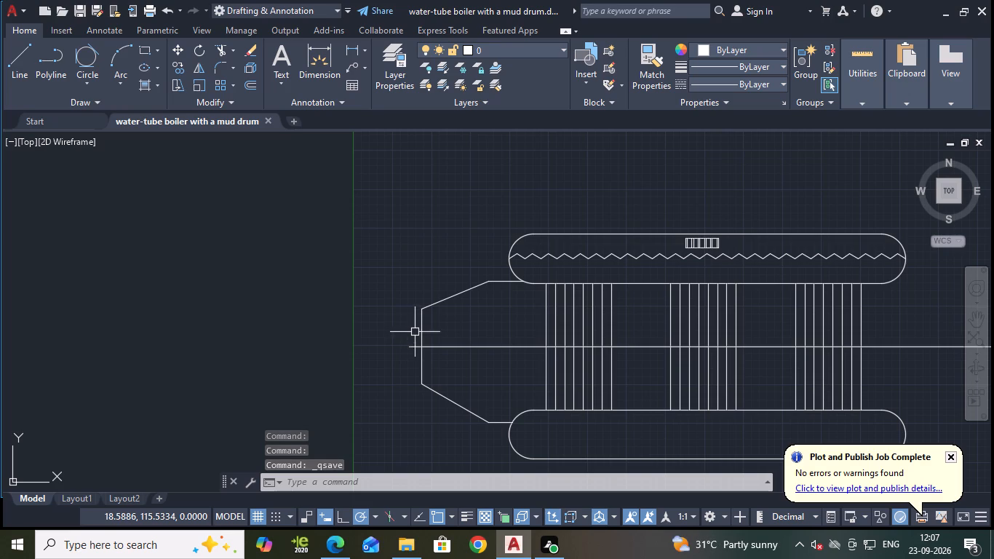
From the end vertical line's top, draw connected lines 5 units up, about 2 units inward, and down past the lower sloped line.
{"action": "left_click", "coordinate": [12, 60]}
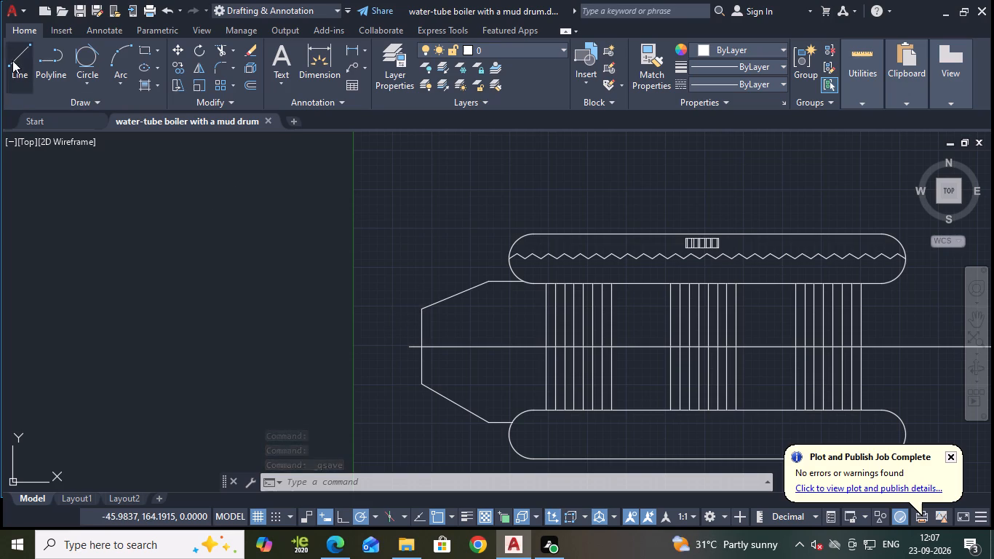
{"action": "left_click", "coordinate": [422, 309]}
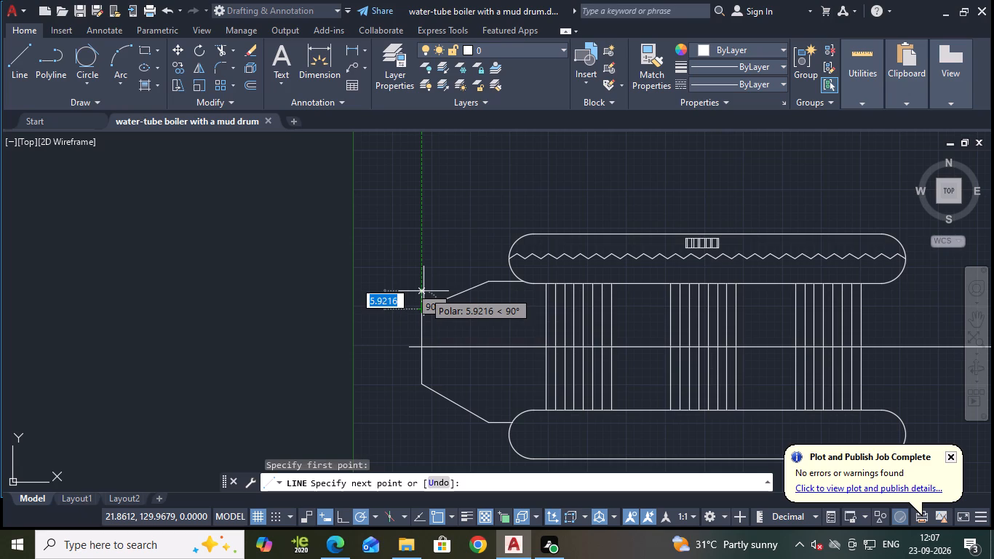
{"action": "key", "text": "5"}
{"action": "key", "text": "Return"}
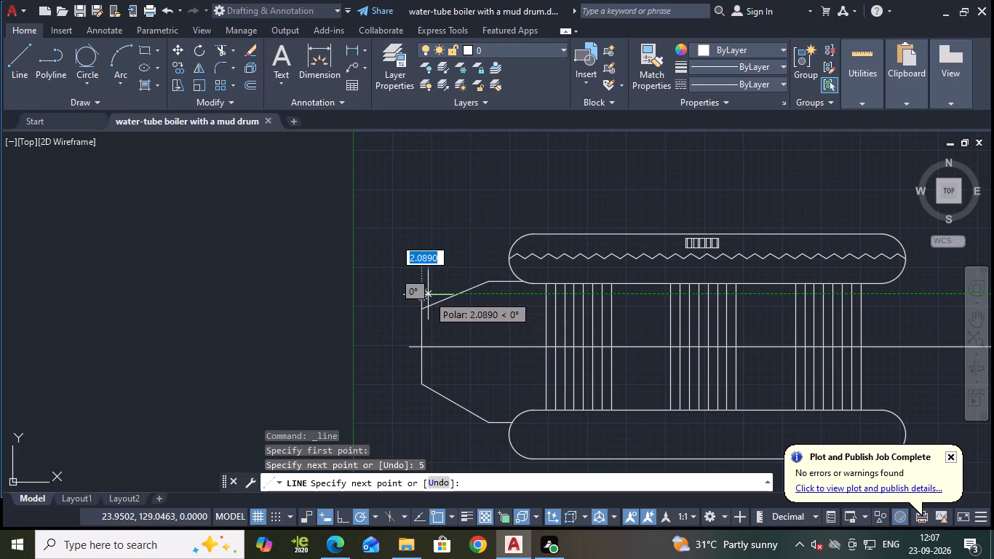
{"action": "left_click", "coordinate": [428, 295]}
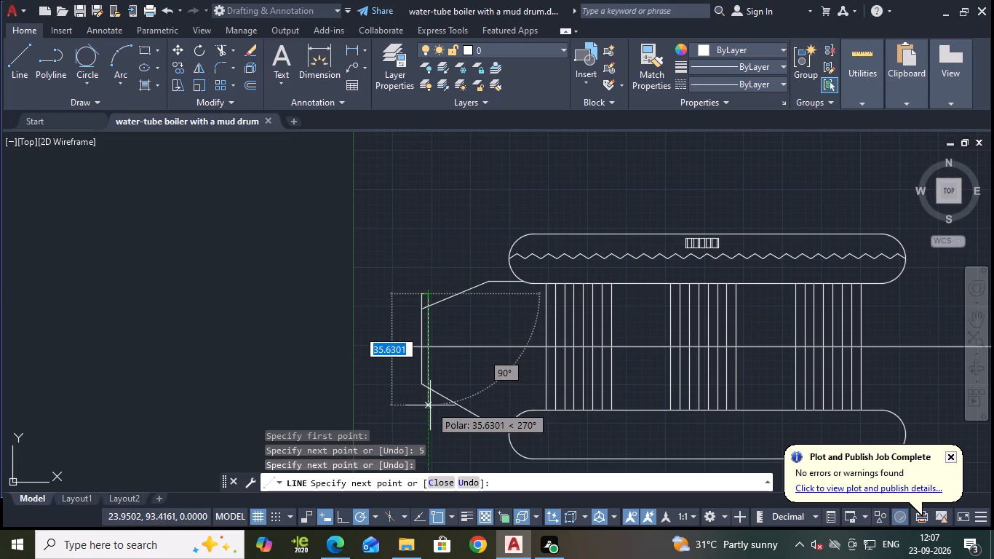
{"action": "left_click", "coordinate": [429, 415]}
{"action": "key", "text": "Escape"}
Stretch the outer vertical line's bottom end 5 units downward.
{"action": "left_click", "coordinate": [421, 378]}
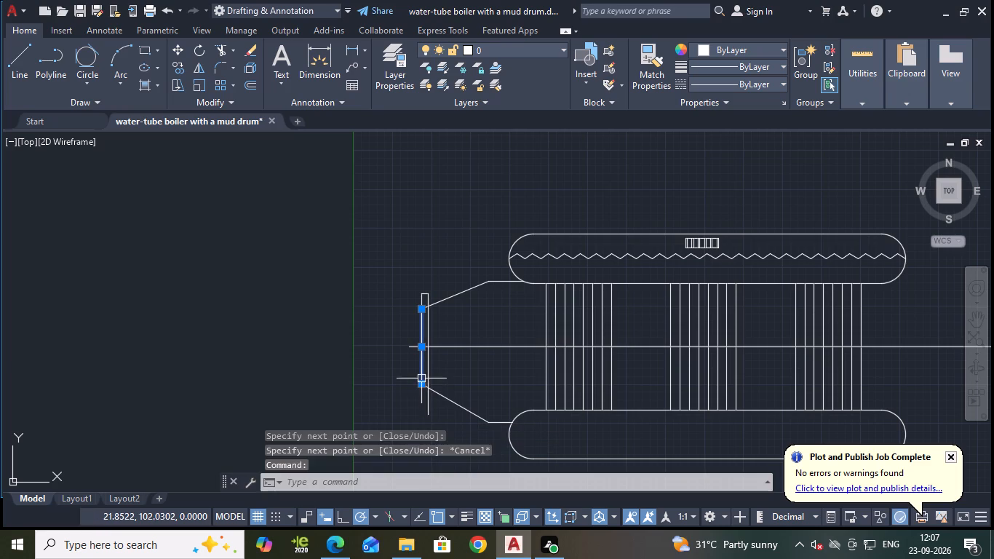
{"action": "left_click", "coordinate": [421, 383]}
{"action": "key", "text": "5"}
{"action": "key", "text": "Return"}
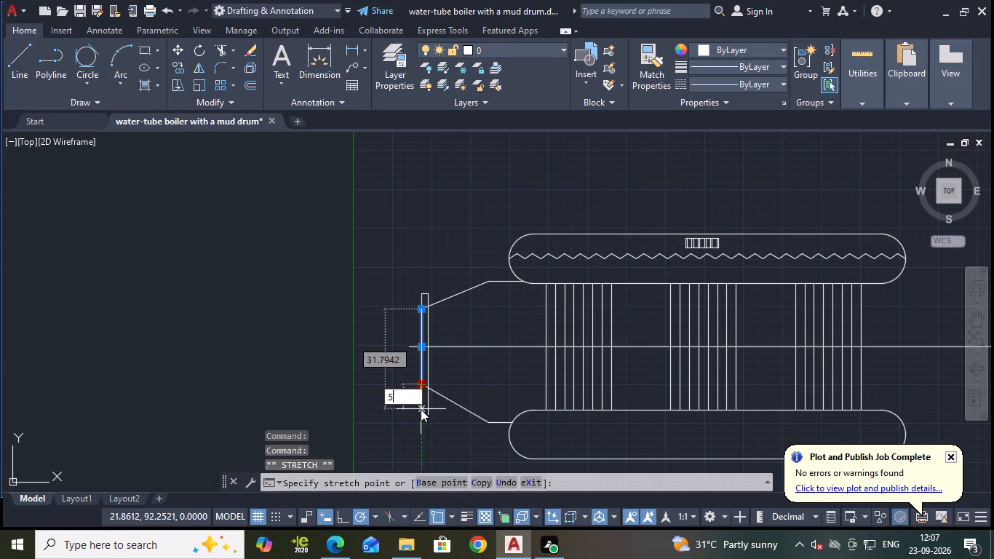
{"action": "key", "text": "Escape"}
Draw a short horizontal line from the outer vertical's bottom end across the inner vertical line.
{"action": "key", "text": "l"}
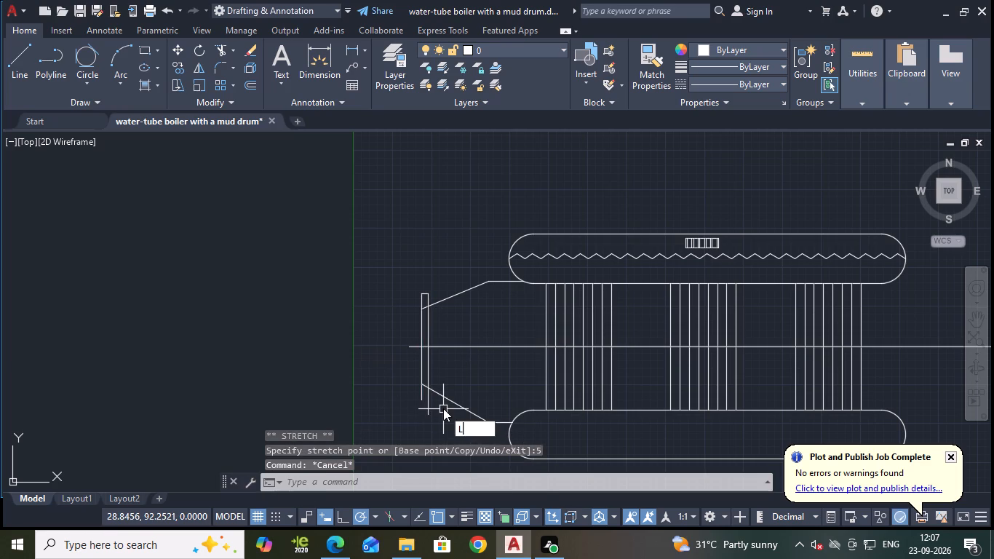
{"action": "key", "text": "Return"}
{"action": "scroll", "coordinate": [434, 403], "scroll_direction": "up", "scroll_amount": 2}
{"action": "left_click", "coordinate": [394, 399]}
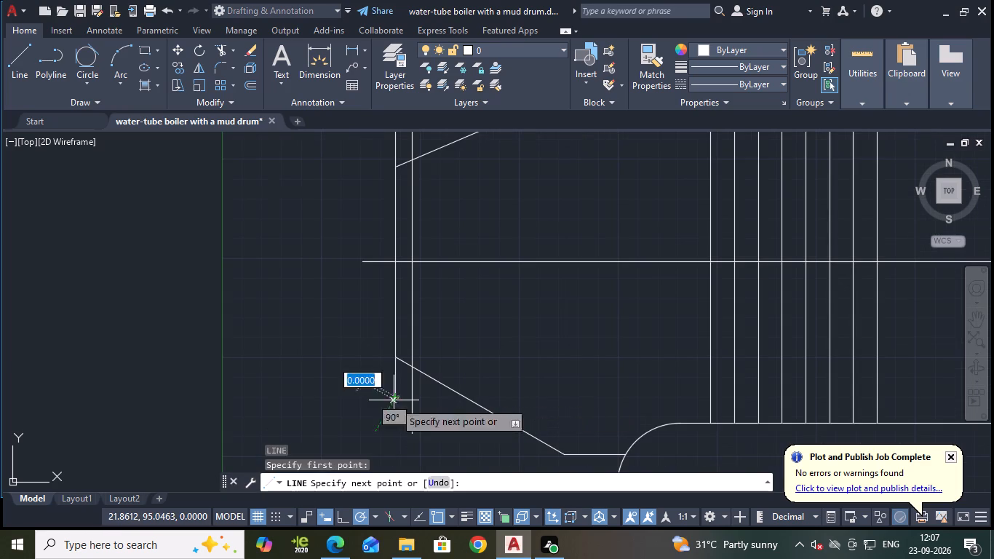
{"action": "left_click", "coordinate": [432, 400]}
{"action": "key", "text": "Escape"}
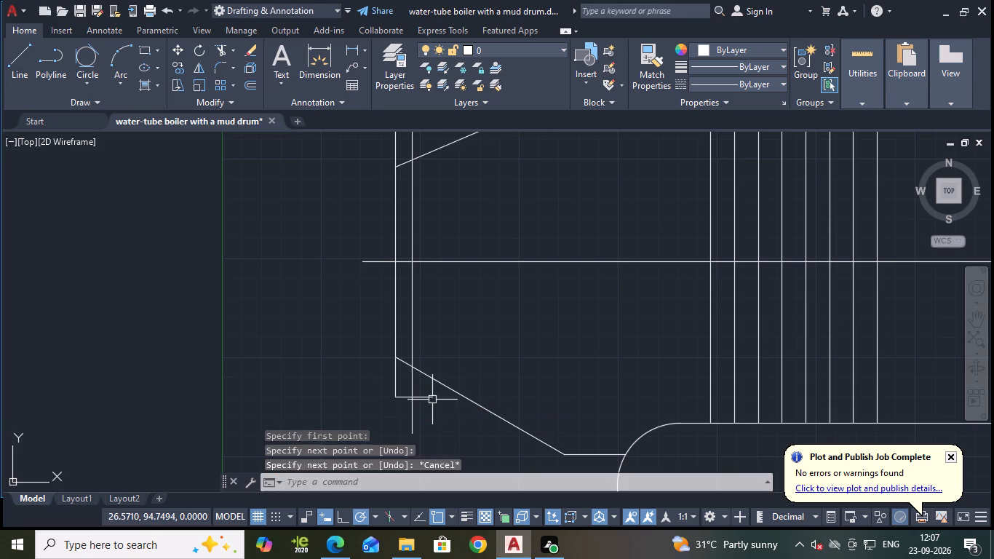
Trim both overhangs at the narrow end plate's bottom corner and the lower sloped line's end inside the plate.
{"action": "key", "text": "t"}
{"action": "key", "text": "r"}
{"action": "key", "text": "Return"}
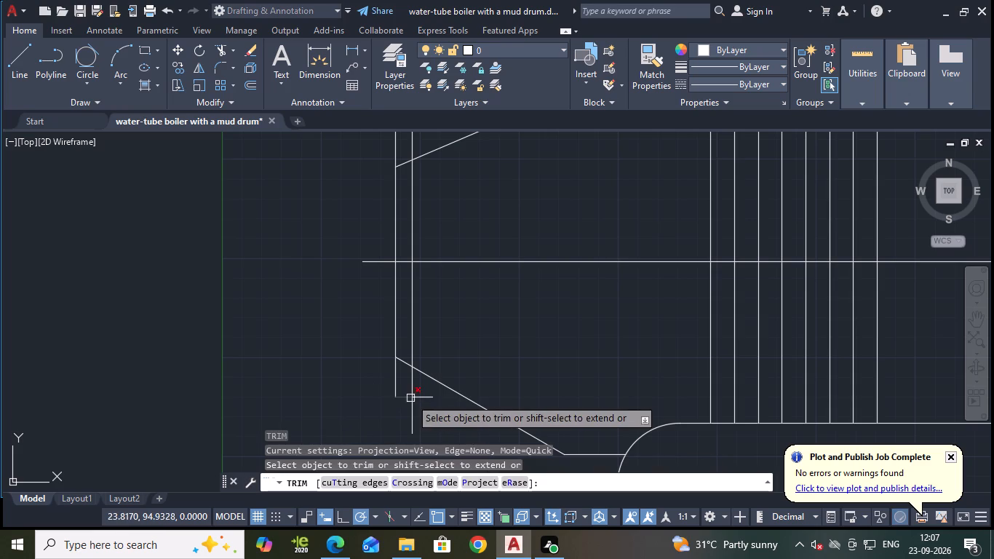
{"action": "left_click", "coordinate": [417, 399]}
{"action": "left_click", "coordinate": [411, 406]}
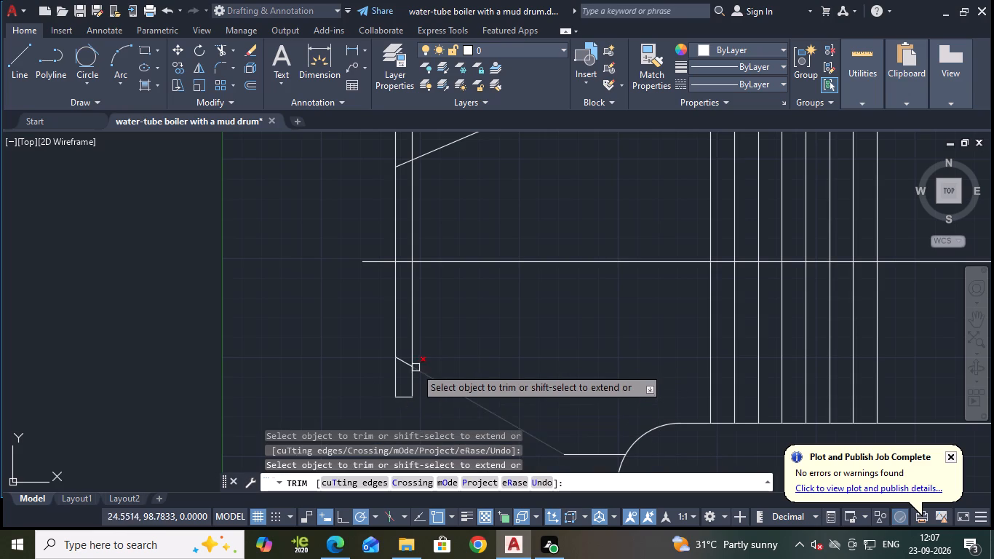
{"action": "left_click", "coordinate": [407, 365]}
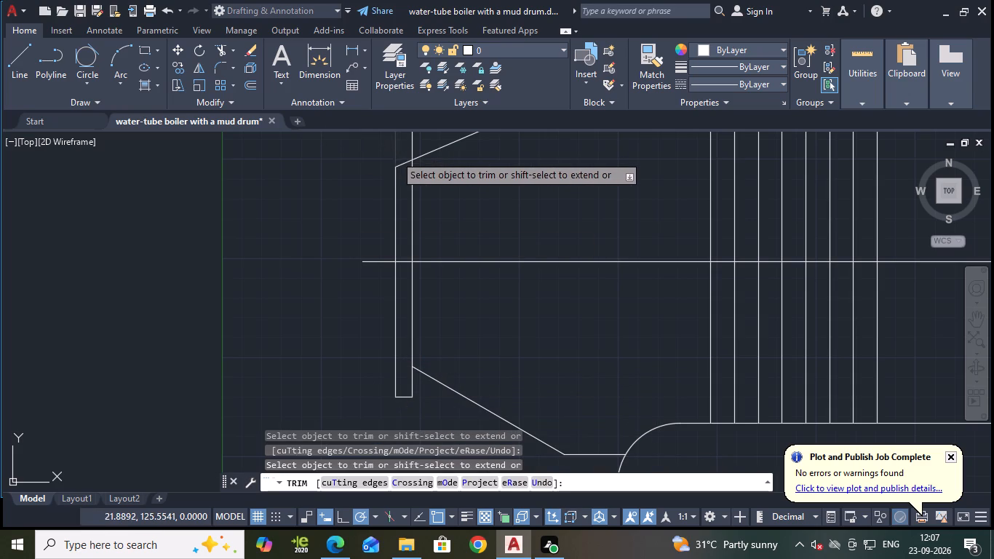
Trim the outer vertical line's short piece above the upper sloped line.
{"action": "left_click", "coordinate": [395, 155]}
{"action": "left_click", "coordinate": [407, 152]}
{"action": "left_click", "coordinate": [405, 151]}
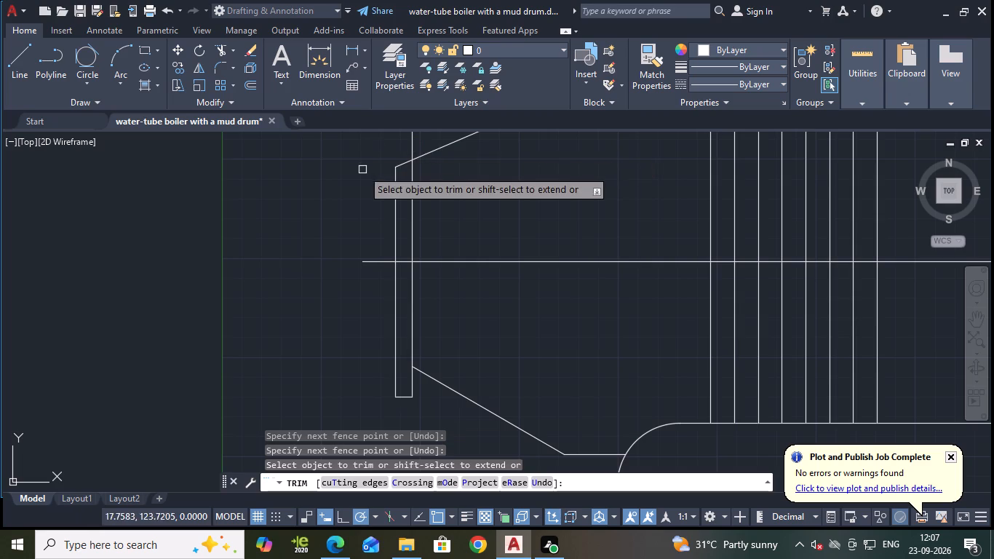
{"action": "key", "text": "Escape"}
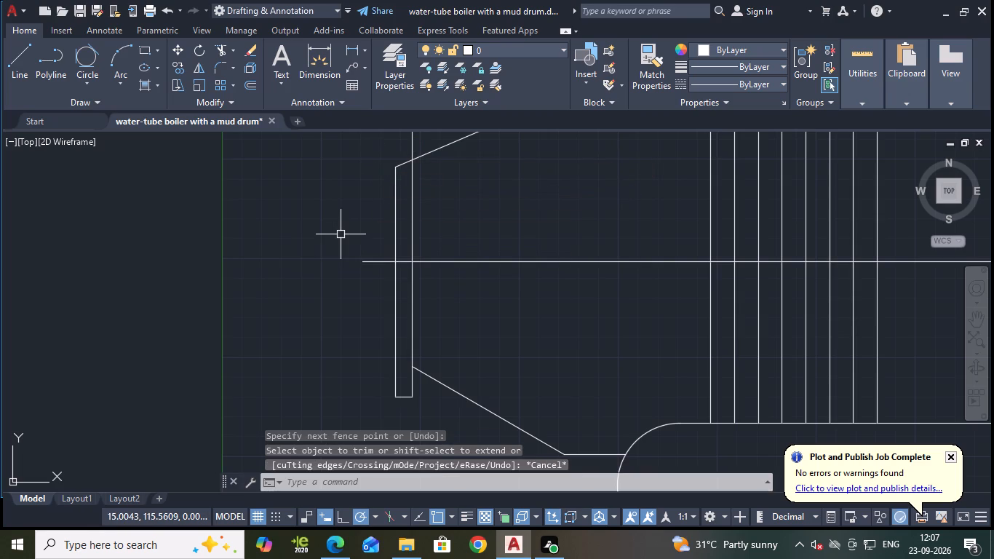
Stretch the outer vertical line's top end up to the outer end of the end plate's short top line.
{"action": "scroll", "coordinate": [341, 234], "scroll_direction": "down", "scroll_amount": 1}
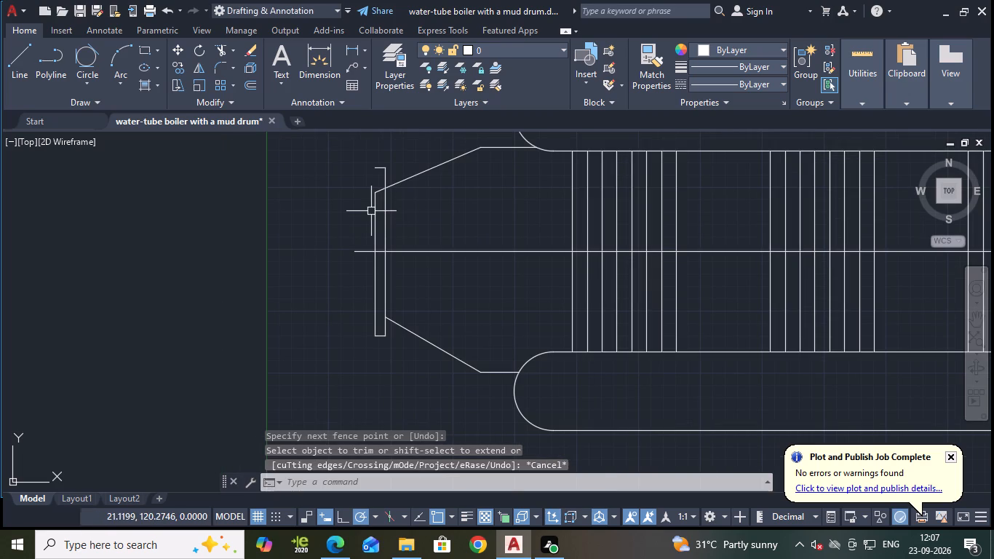
{"action": "left_click", "coordinate": [375, 211]}
{"action": "left_click", "coordinate": [375, 195]}
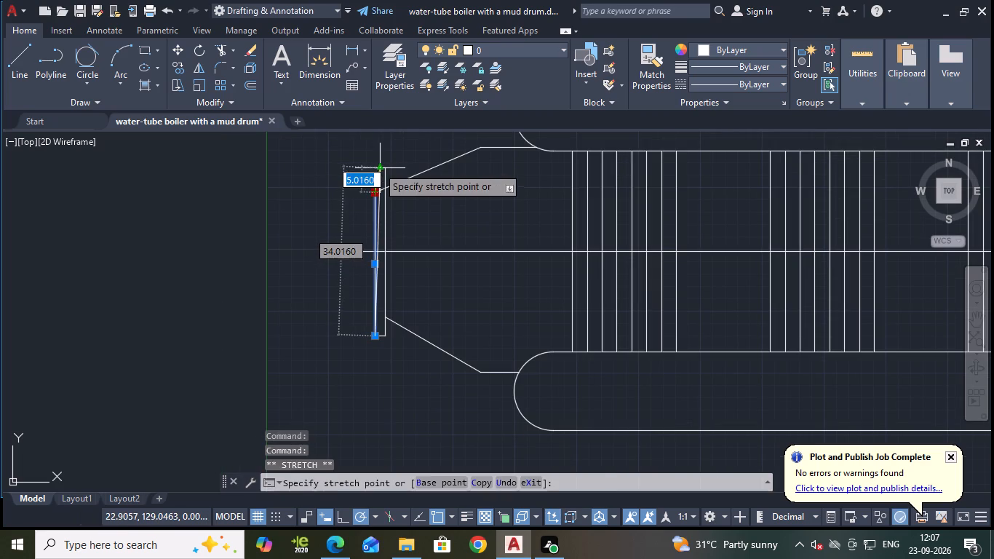
{"action": "left_click", "coordinate": [377, 166]}
{"action": "key", "text": "Escape"}
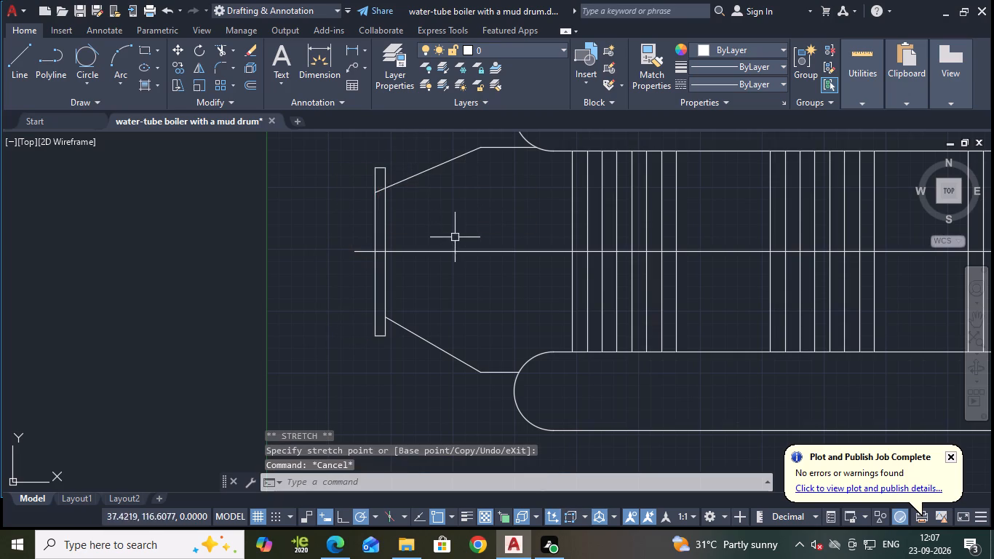
Trim the upper sloped line's end inside the narrow end plate.
{"action": "type", "text": "TR"}
{"action": "key", "text": "Return"}
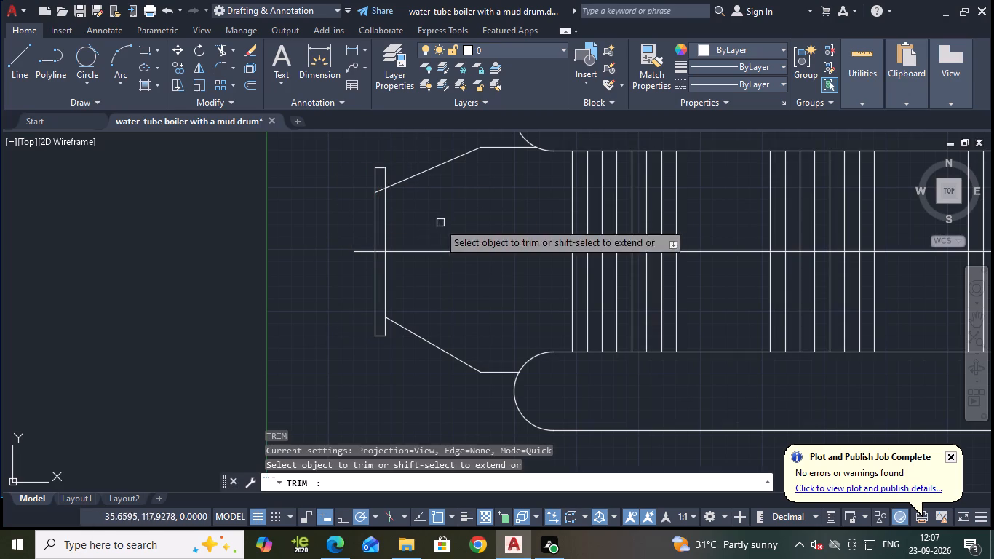
{"action": "scroll", "coordinate": [401, 199], "scroll_direction": "up", "scroll_amount": 2}
{"action": "left_click", "coordinate": [340, 176]}
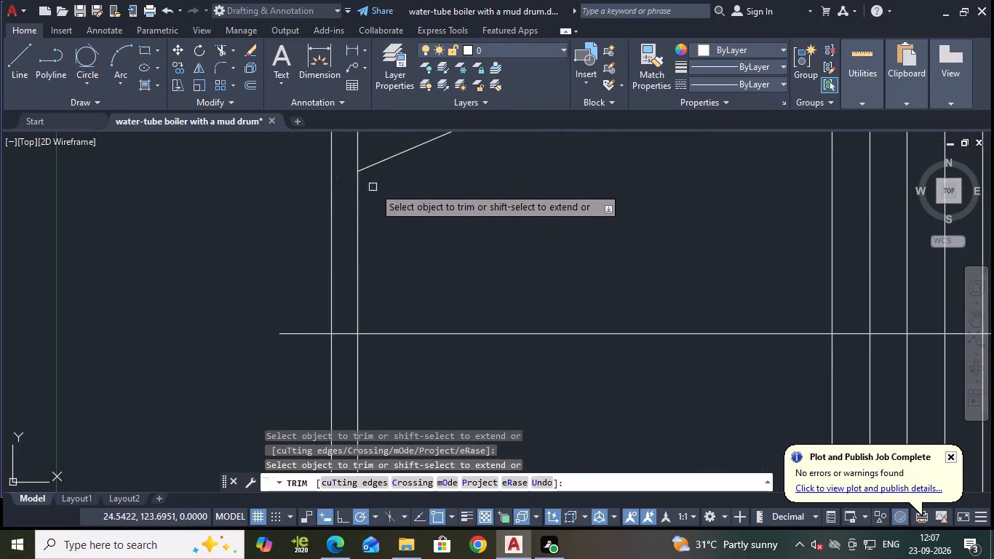
{"action": "scroll", "coordinate": [456, 215], "scroll_direction": "down", "scroll_amount": 4}
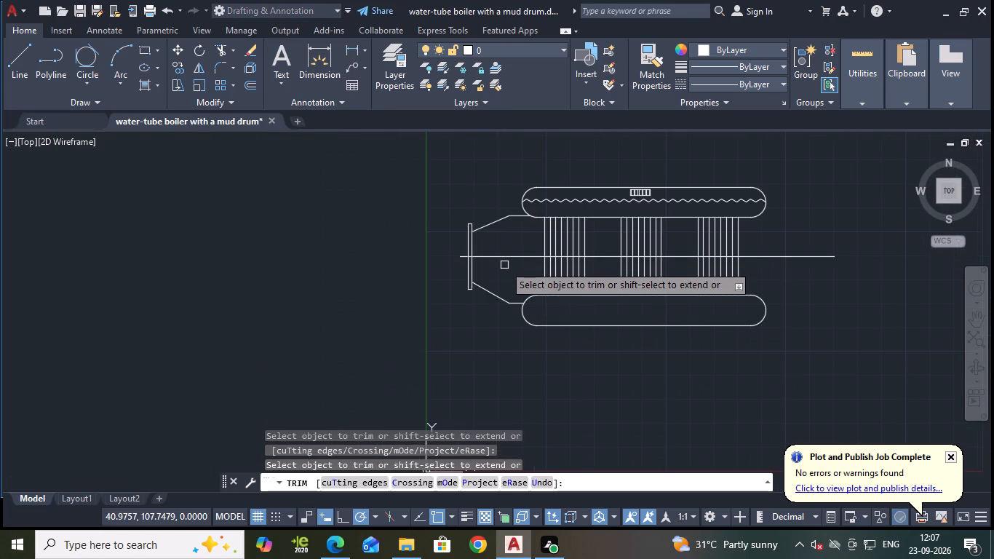
{"action": "key", "text": "Escape"}
Save the drawing with the finished end plate.
{"action": "key", "text": "ctrl+s"}
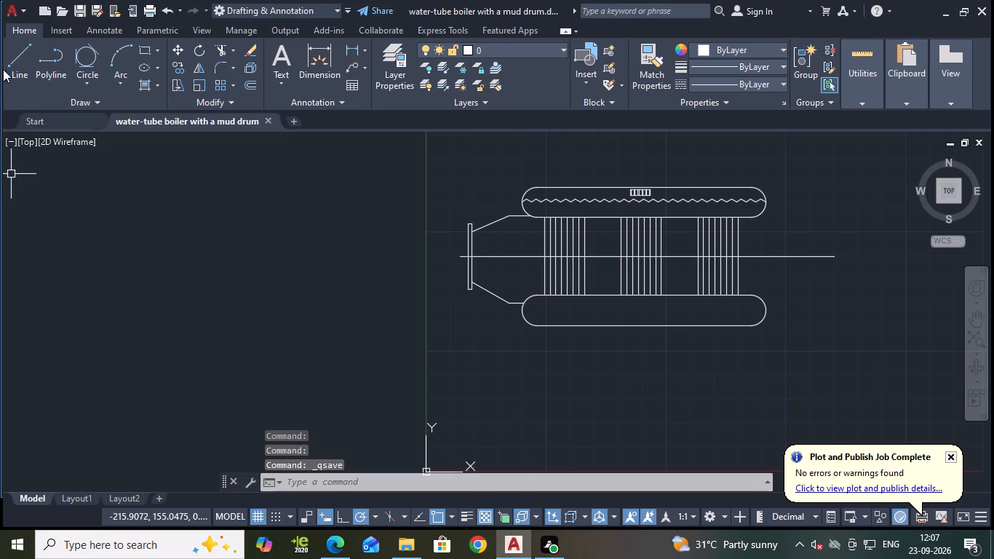
Draw a vertical line 10 units down from the lower drum's bottom edge, beneath the first tube bank.
{"action": "left_click", "coordinate": [16, 50]}
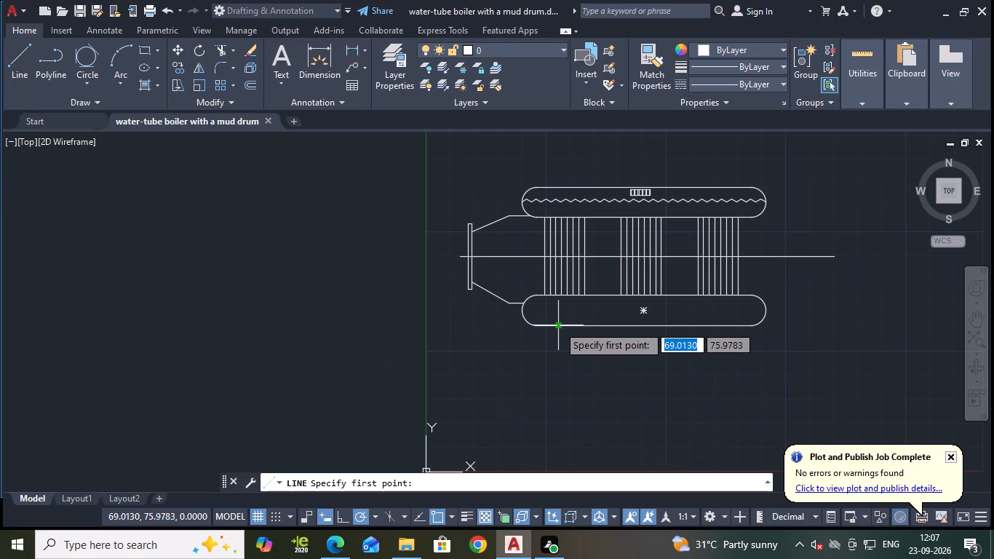
{"action": "left_click", "coordinate": [558, 325]}
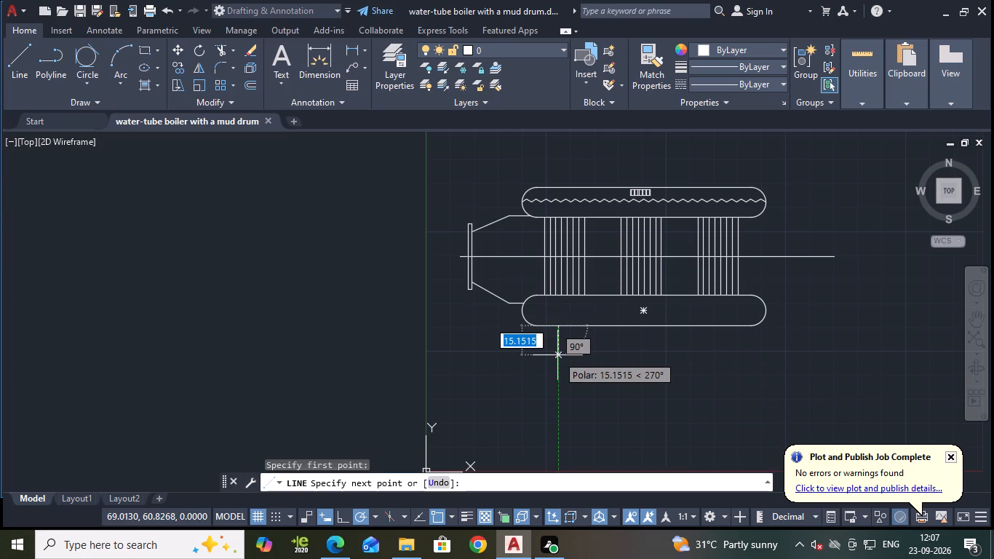
{"action": "type", "text": "10"}
{"action": "key", "text": "Return"}
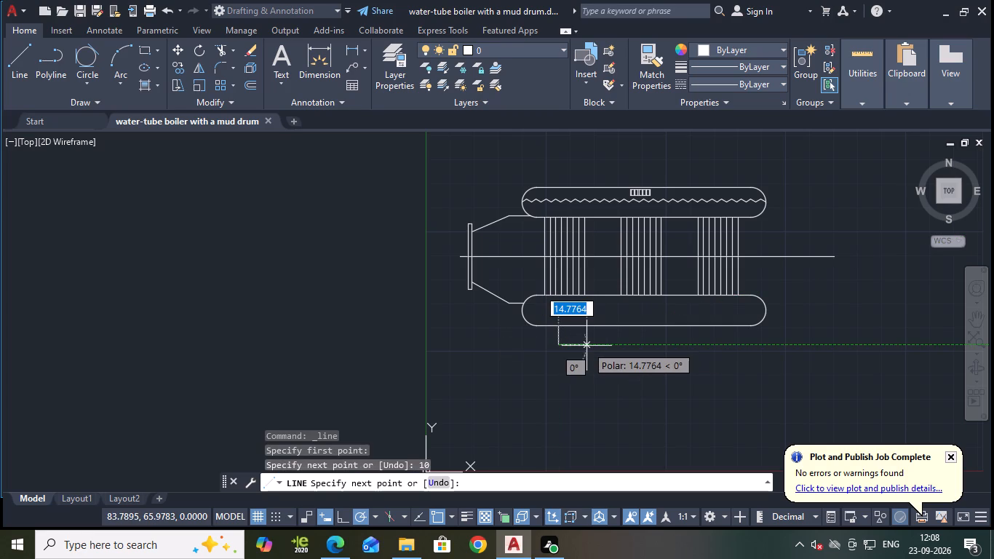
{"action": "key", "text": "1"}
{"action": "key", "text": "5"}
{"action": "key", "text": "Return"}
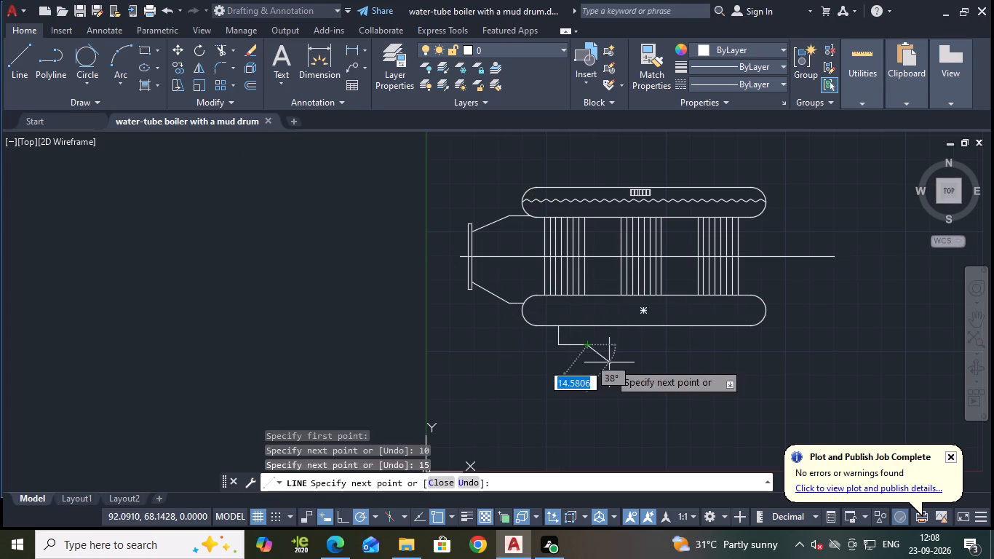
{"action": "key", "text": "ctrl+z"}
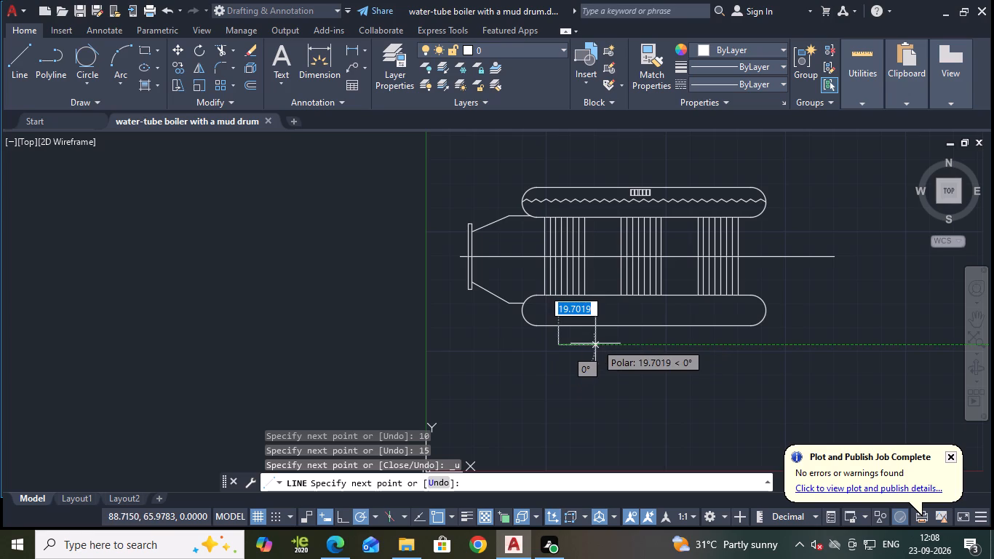
Continue the line 10 units horizontally away from the end plate and back up to the drum's bottom edge, forming a square support.
{"action": "type", "text": "10"}
{"action": "key", "text": "Return"}
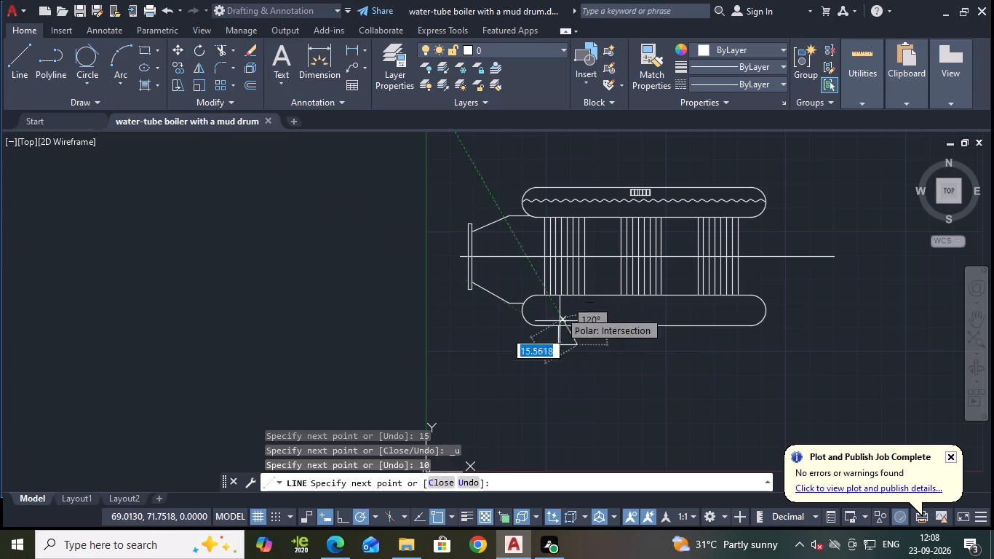
{"action": "scroll", "coordinate": [576, 331], "scroll_direction": "up", "scroll_amount": 2}
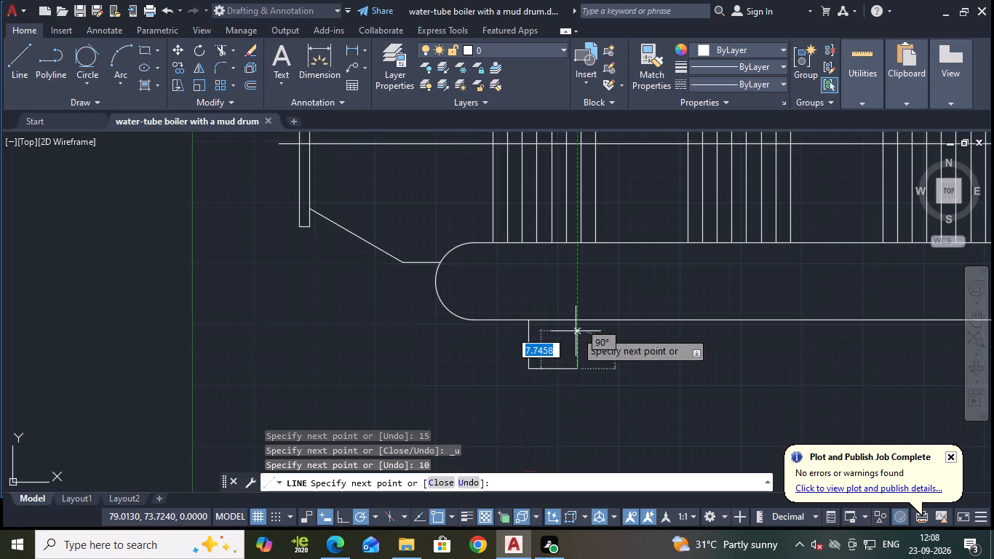
{"action": "left_click", "coordinate": [577, 319]}
{"action": "scroll", "coordinate": [603, 290], "scroll_direction": "down", "scroll_amount": 3}
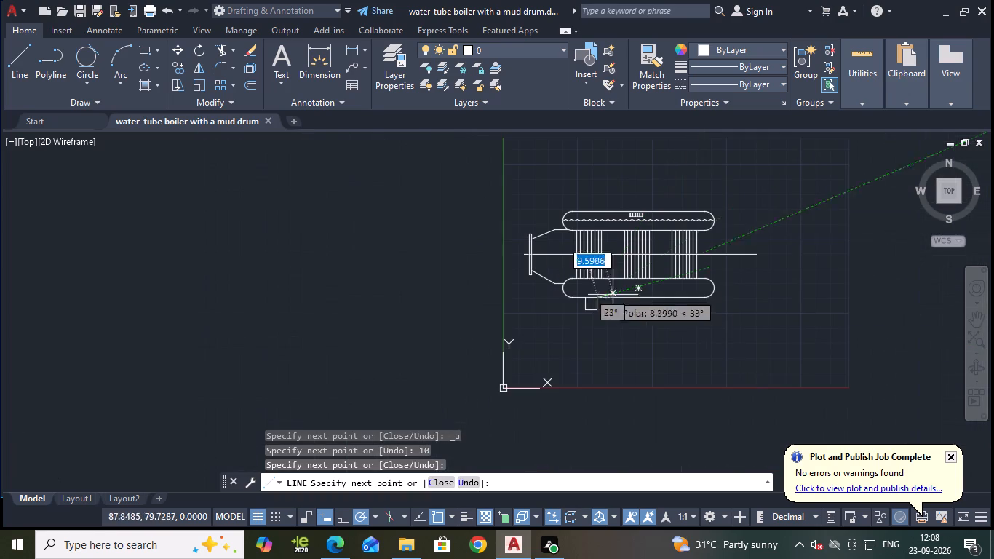
{"action": "key", "text": "Escape"}
Copy the square support about 82 units horizontally along the lower drum's bottom edge, beneath the third tube bank.
{"action": "middle_click_drag", "start_coordinate": [628, 316], "coordinate": [543, 339]}
{"action": "middle_click", "coordinate": [543, 339]}
{"action": "scroll", "coordinate": [528, 351], "scroll_direction": "up", "scroll_amount": 1}
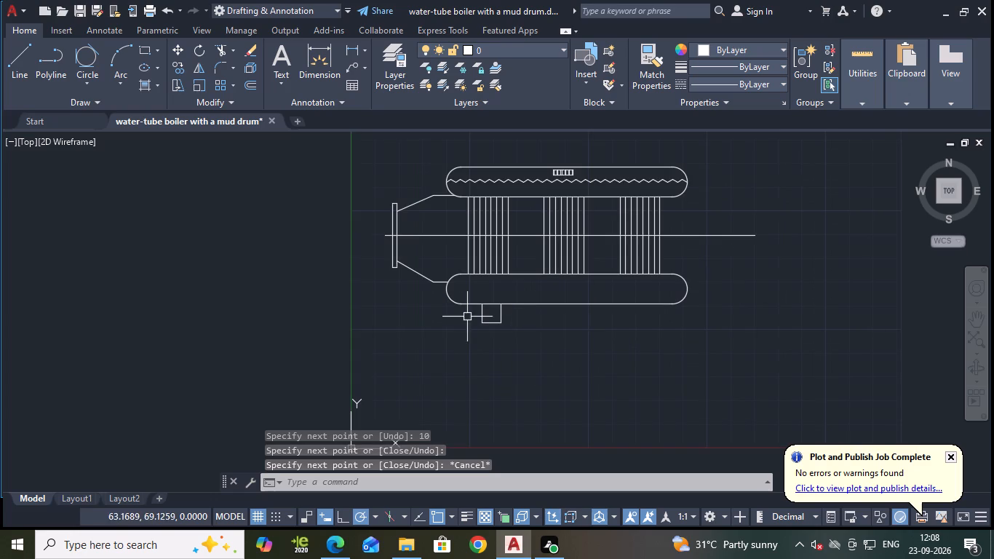
{"action": "left_click", "coordinate": [466, 304]}
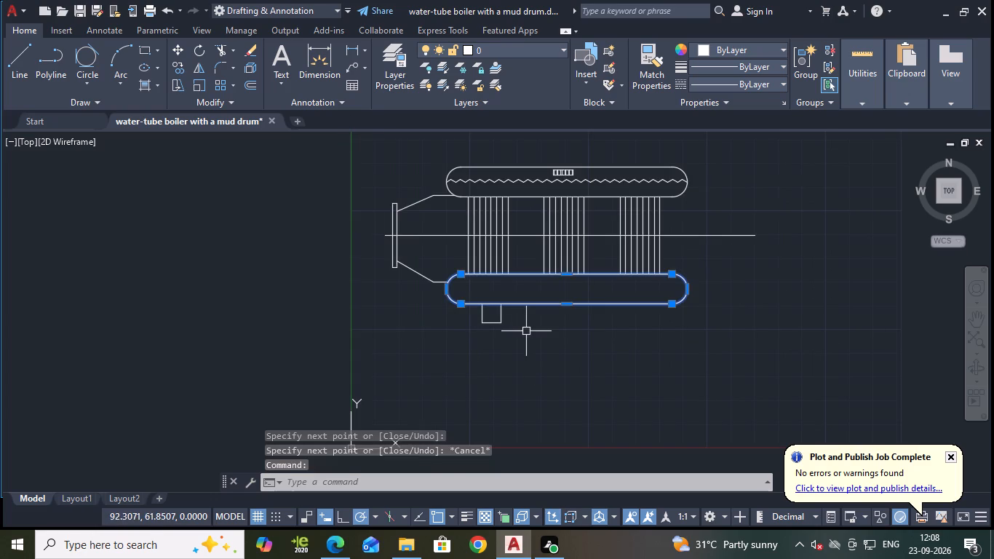
{"action": "key", "text": "Escape"}
{"action": "left_click", "coordinate": [528, 344]}
{"action": "left_click", "coordinate": [469, 316]}
{"action": "scroll", "coordinate": [517, 328], "scroll_direction": "up", "scroll_amount": 2}
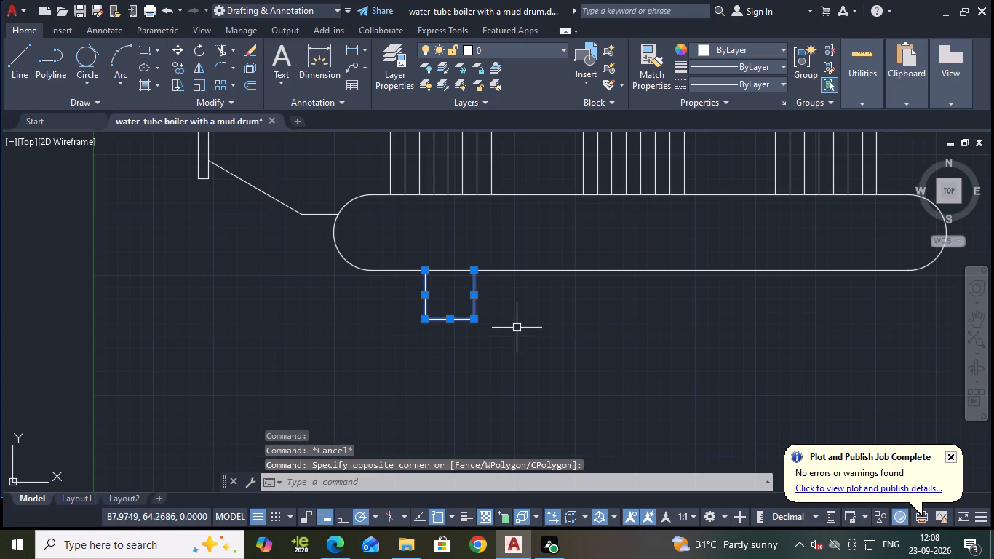
{"action": "key", "text": "c"}
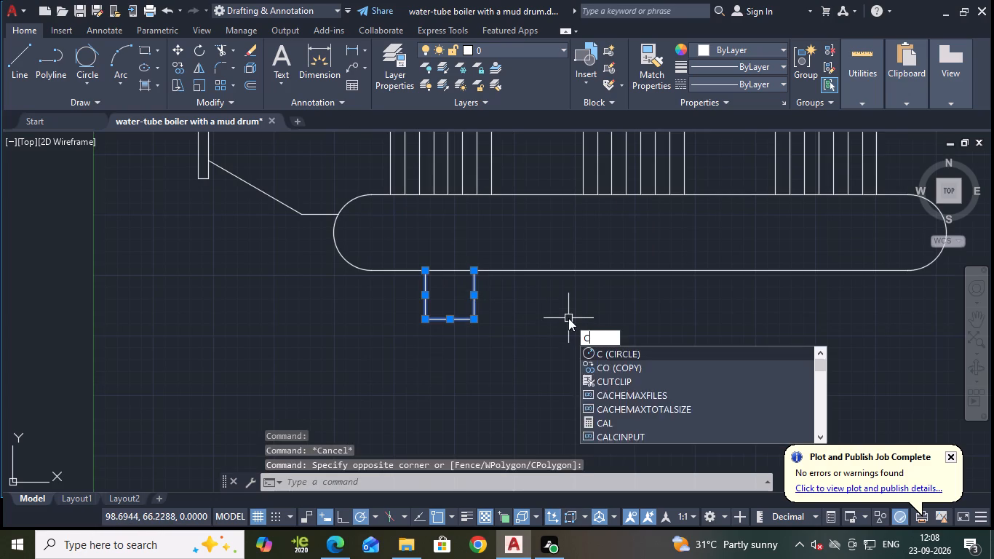
{"action": "key", "text": "o"}
{"action": "key", "text": "Return"}
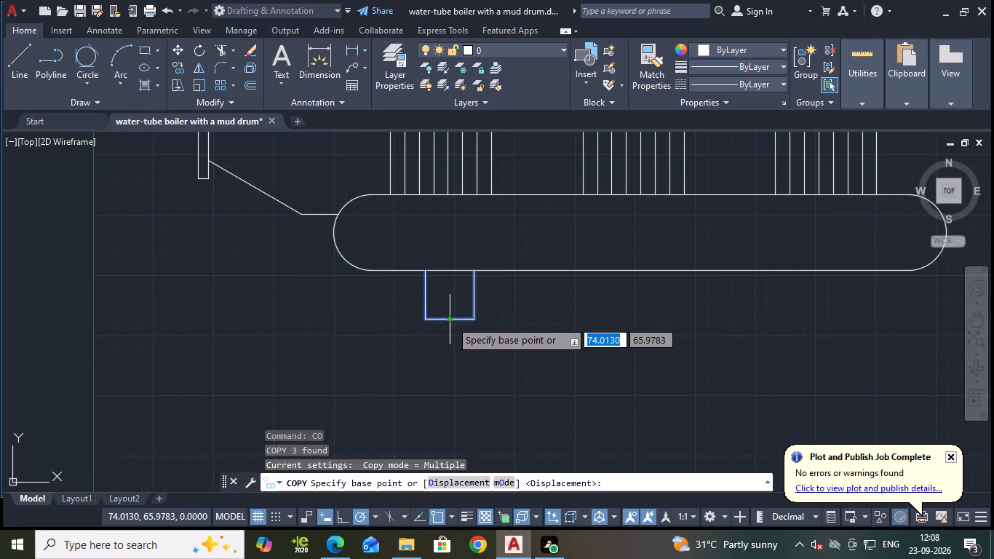
{"action": "left_click", "coordinate": [474, 294]}
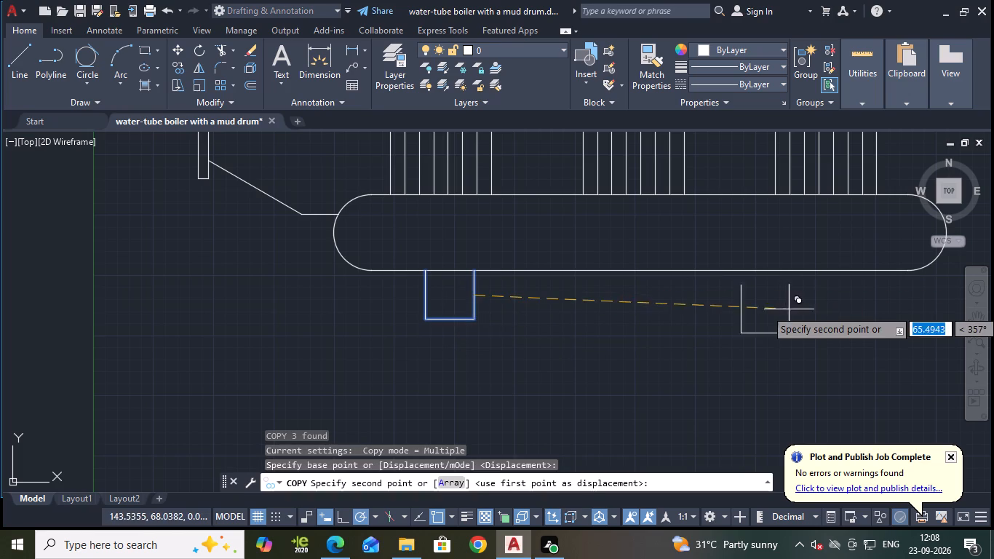
{"action": "middle_click_drag", "start_coordinate": [853, 298], "coordinate": [687, 305]}
{"action": "middle_click", "coordinate": [687, 305]}
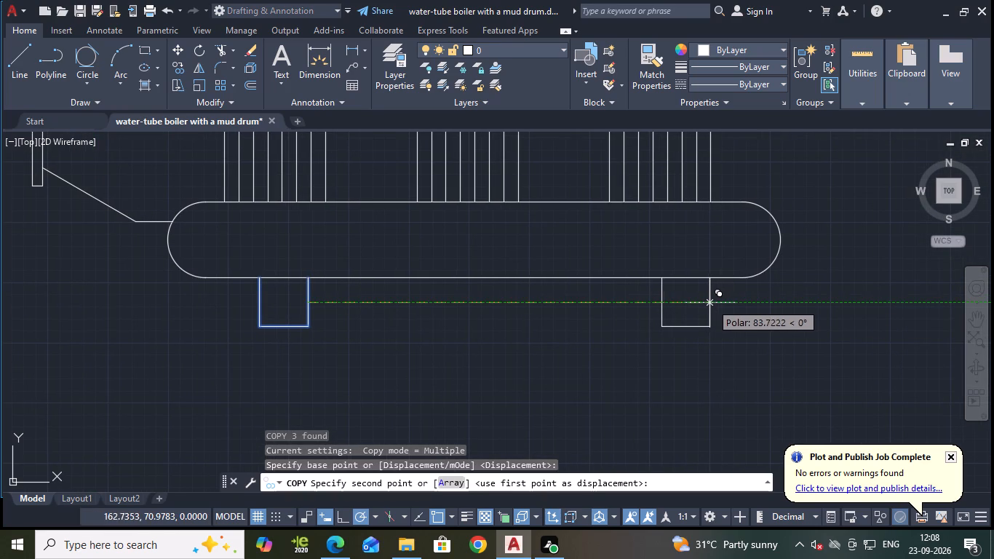
{"action": "left_click", "coordinate": [704, 304]}
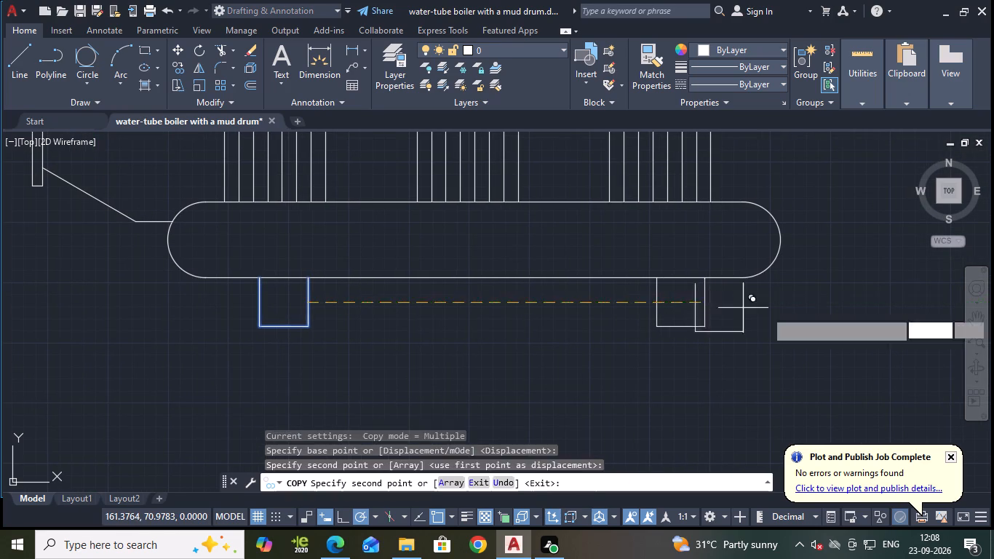
{"action": "scroll", "coordinate": [793, 317], "scroll_direction": "down", "scroll_amount": 2}
{"action": "key", "text": "Escape"}
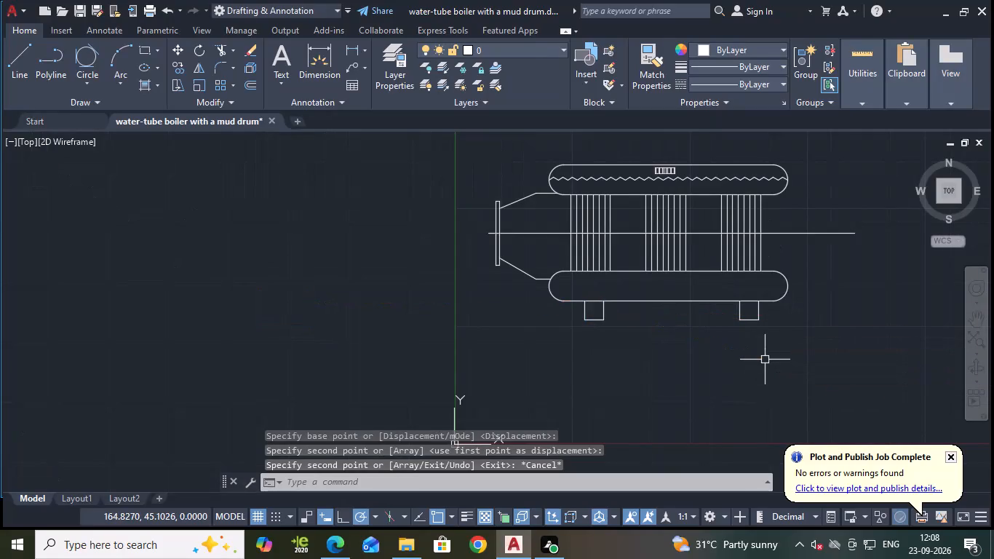
Move the copied support beneath the third tube bank about 1.3 units horizontally toward the first support.
{"action": "scroll", "coordinate": [757, 322], "scroll_direction": "up", "scroll_amount": 2}
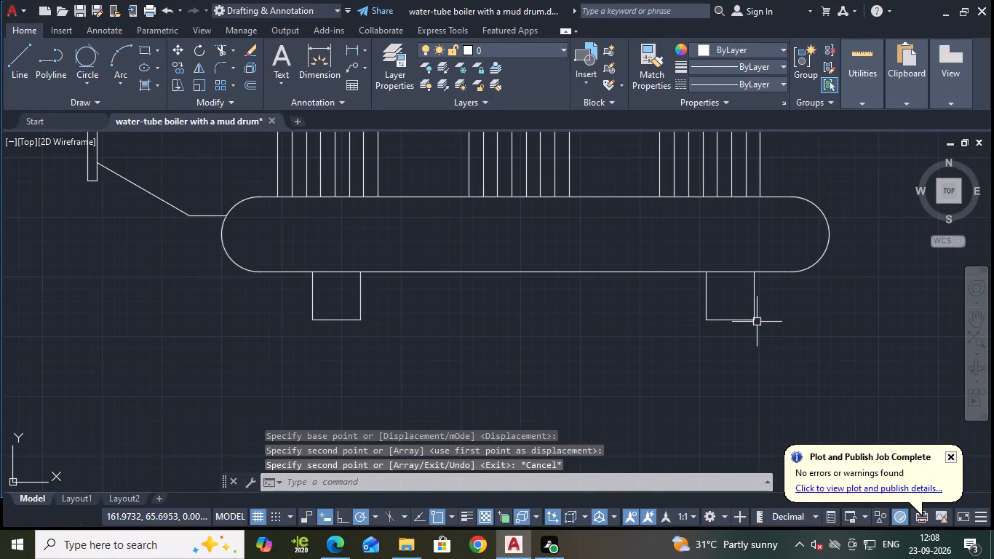
{"action": "left_click", "coordinate": [756, 320]}
{"action": "key", "text": "Escape"}
{"action": "left_click", "coordinate": [774, 365]}
{"action": "left_click", "coordinate": [683, 285]}
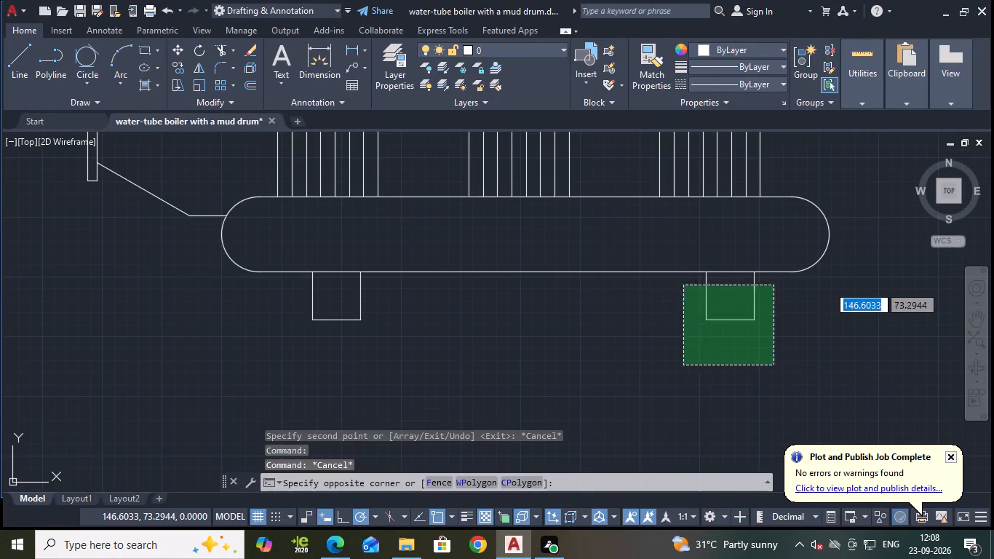
{"action": "key", "text": "m"}
{"action": "key", "text": "Return"}
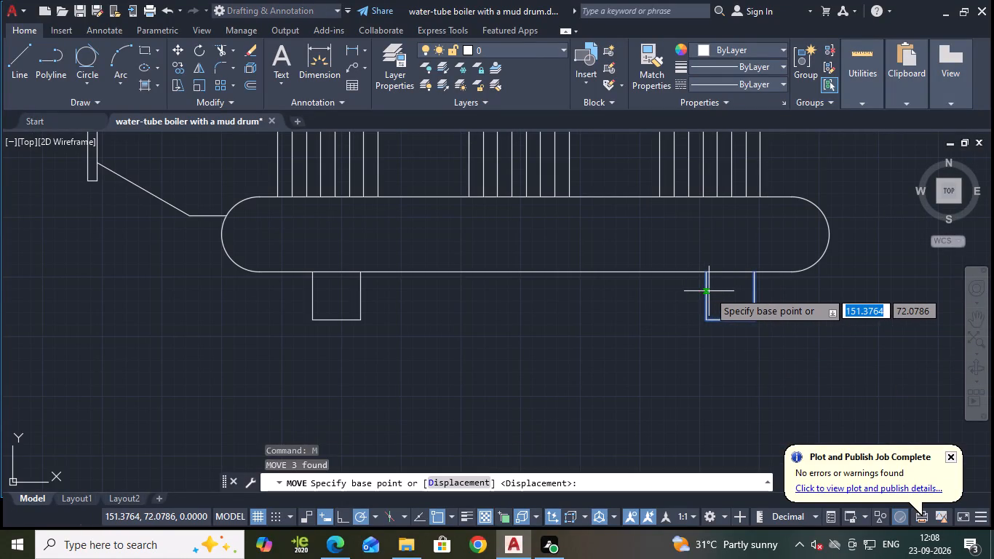
{"action": "left_click", "coordinate": [705, 292]}
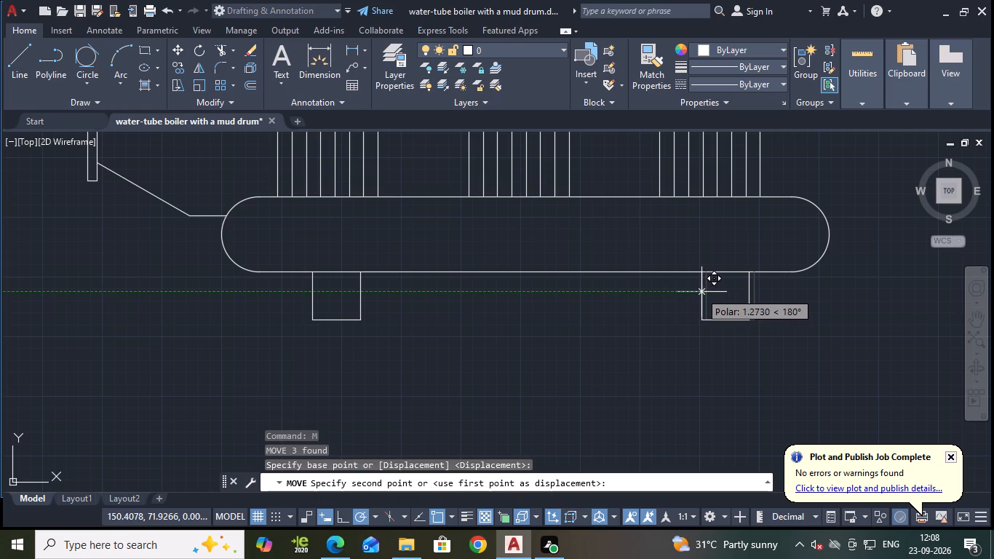
{"action": "left_click", "coordinate": [701, 291]}
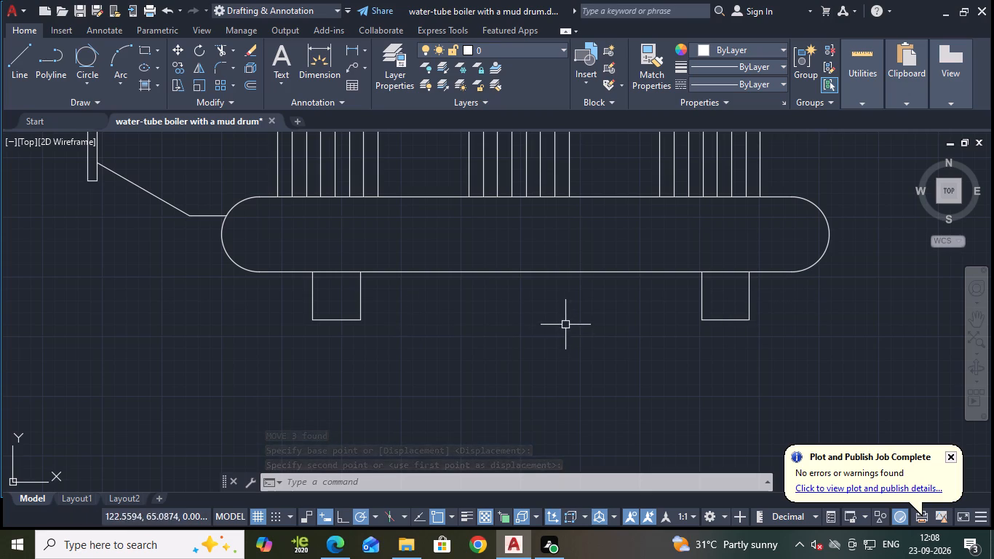
Move the copied support slightly further horizontally toward the first support, keeping it against the drum's bottom edge.
{"action": "left_click", "coordinate": [724, 322]}
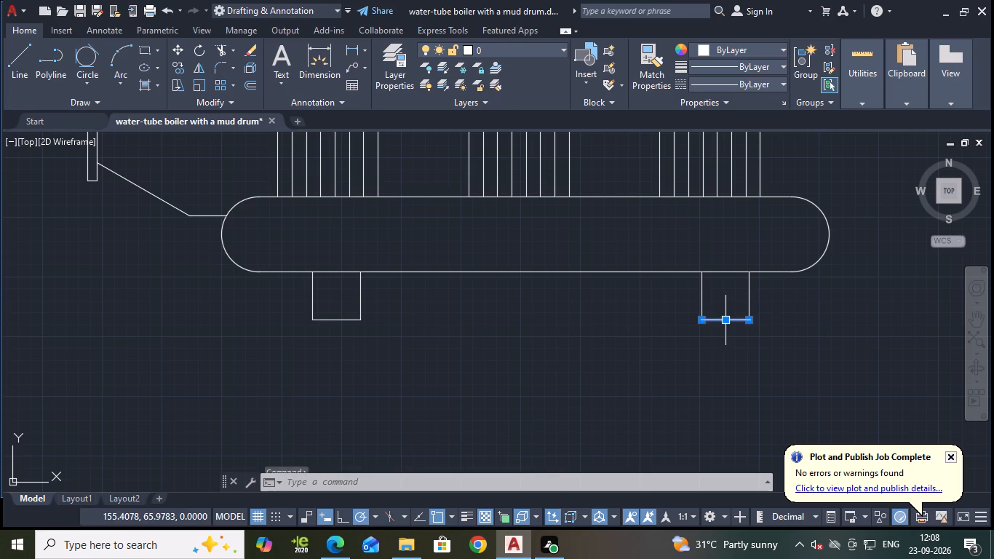
{"action": "left_click", "coordinate": [750, 304]}
{"action": "left_click", "coordinate": [702, 301]}
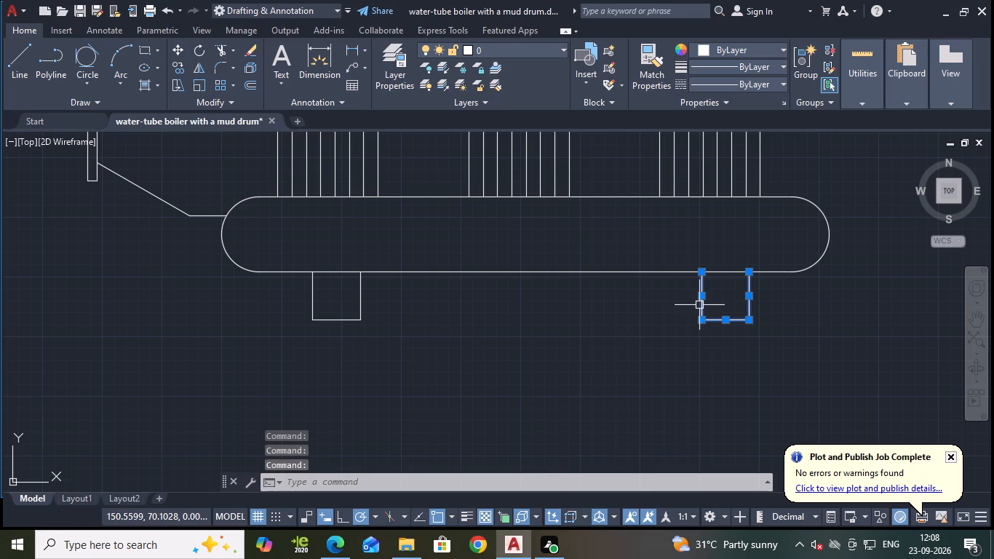
{"action": "key", "text": "m"}
{"action": "key", "text": "Return"}
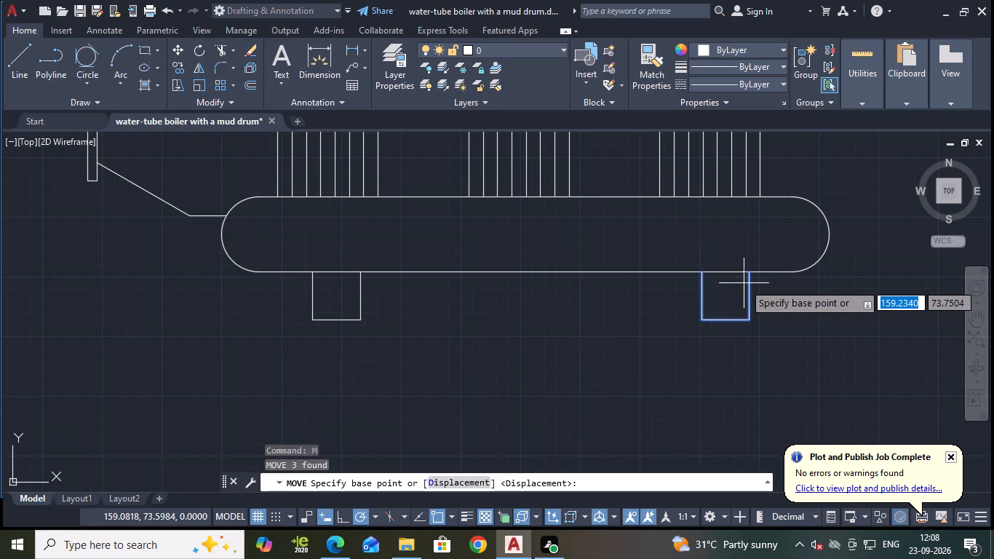
{"action": "left_click", "coordinate": [701, 296]}
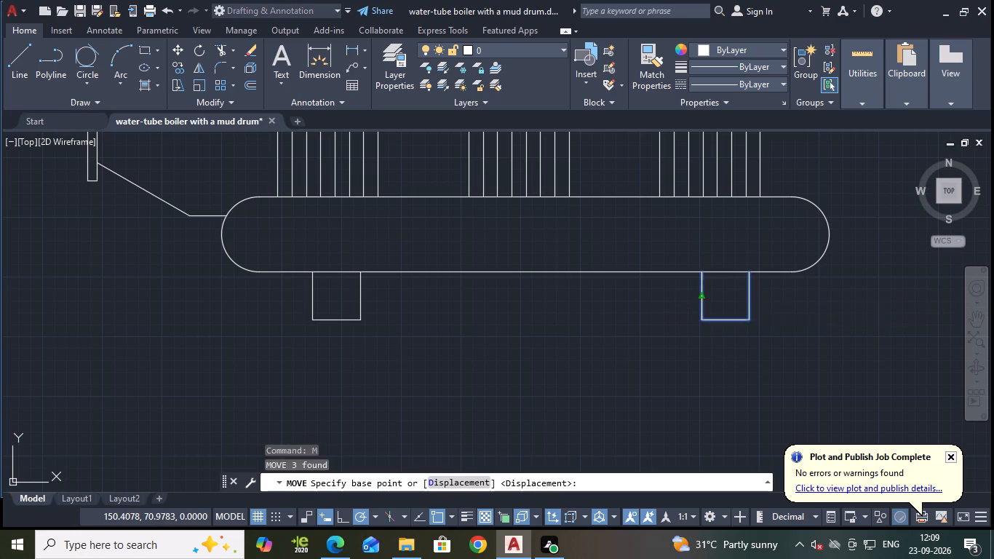
{"action": "left_click", "coordinate": [692, 294]}
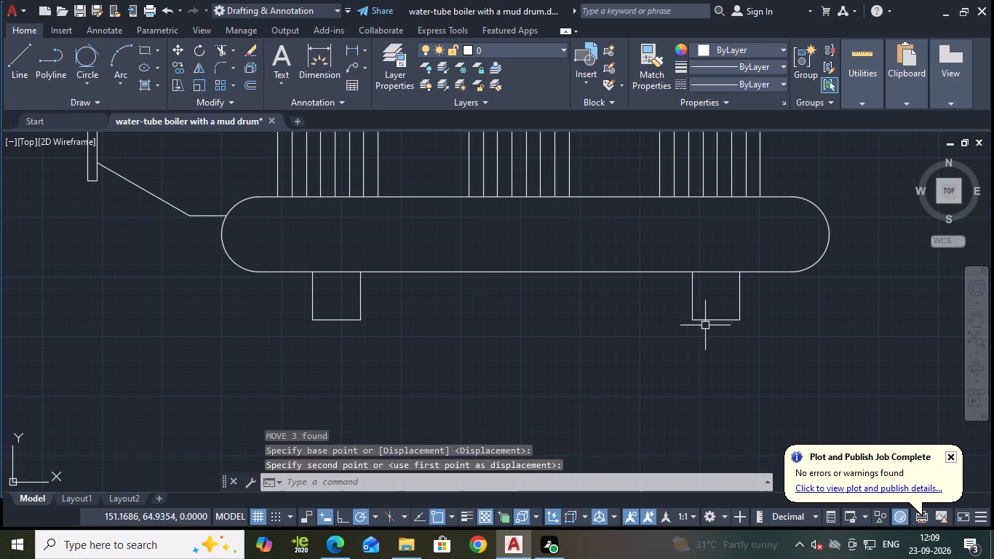
{"action": "key", "text": "Escape"}
Save the drawing with both drum supports in place.
{"action": "key", "text": "ctrl+s"}
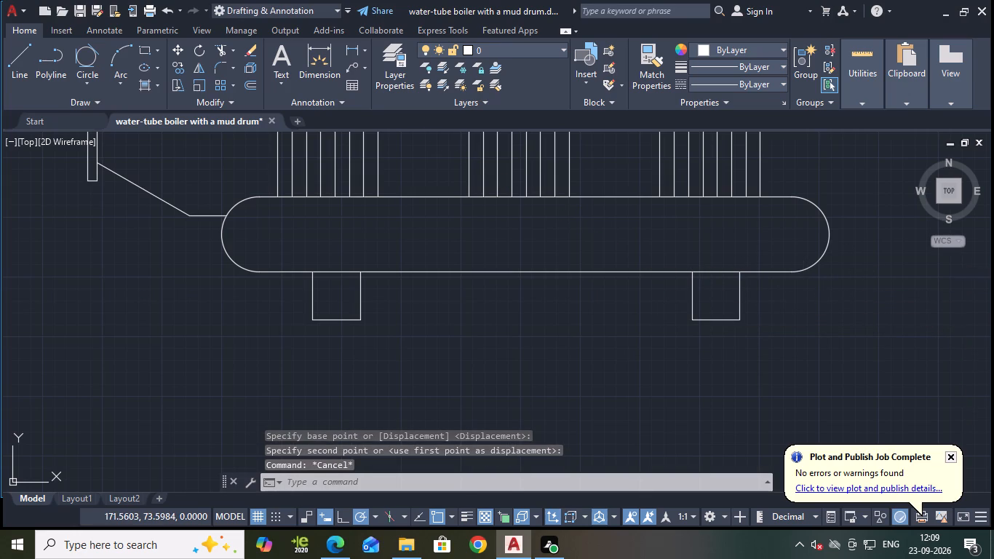
Draw a thin rectangle about 7.5 by 1.2 units just above the upper drum's top edge, over the third tube bank.
{"action": "scroll", "coordinate": [617, 235], "scroll_direction": "down", "scroll_amount": 2}
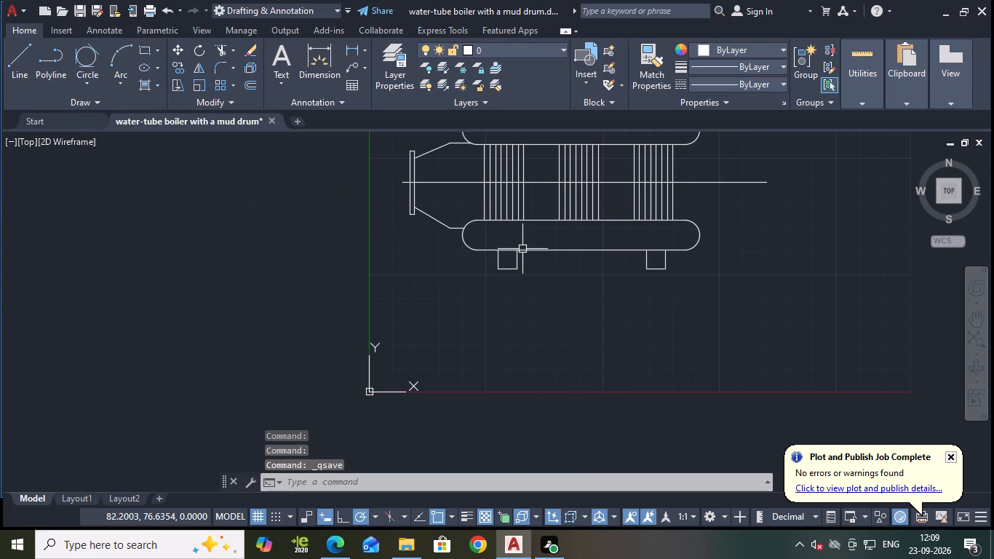
{"action": "middle_click_drag", "start_coordinate": [606, 226], "coordinate": [578, 337]}
{"action": "scroll", "coordinate": [640, 272], "scroll_direction": "up", "scroll_amount": 2}
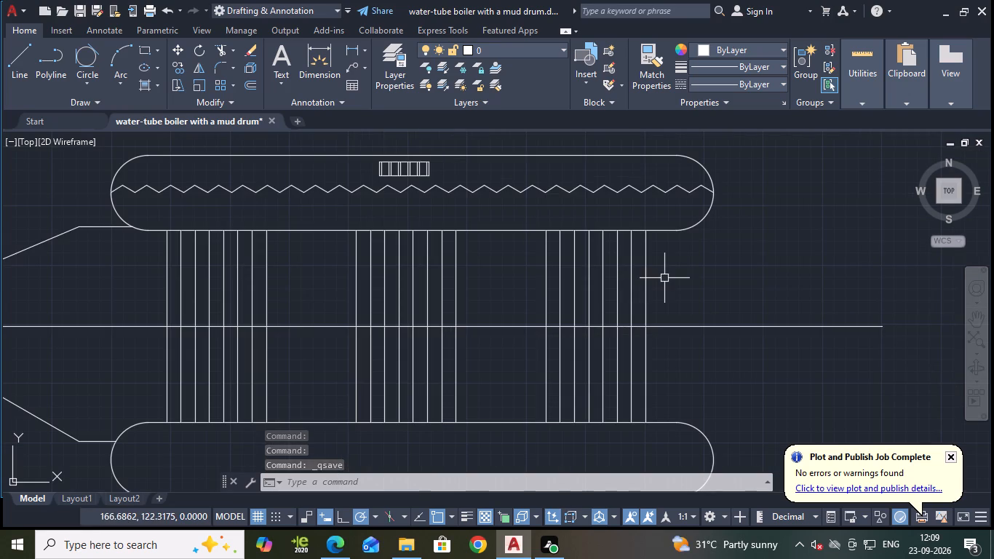
{"action": "left_click", "coordinate": [28, 56]}
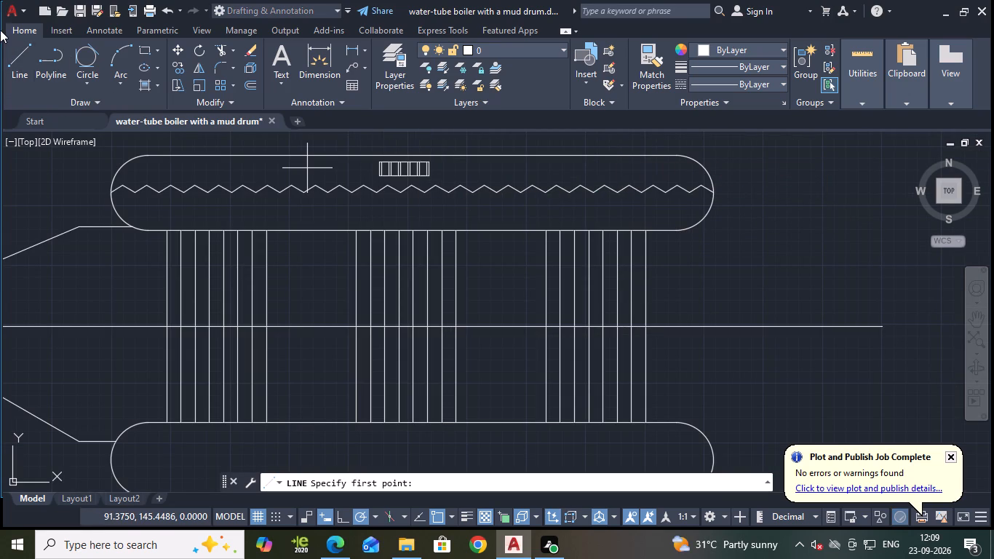
{"action": "left_click", "coordinate": [137, 49]}
{"action": "middle_click_drag", "start_coordinate": [693, 229], "coordinate": [683, 261]}
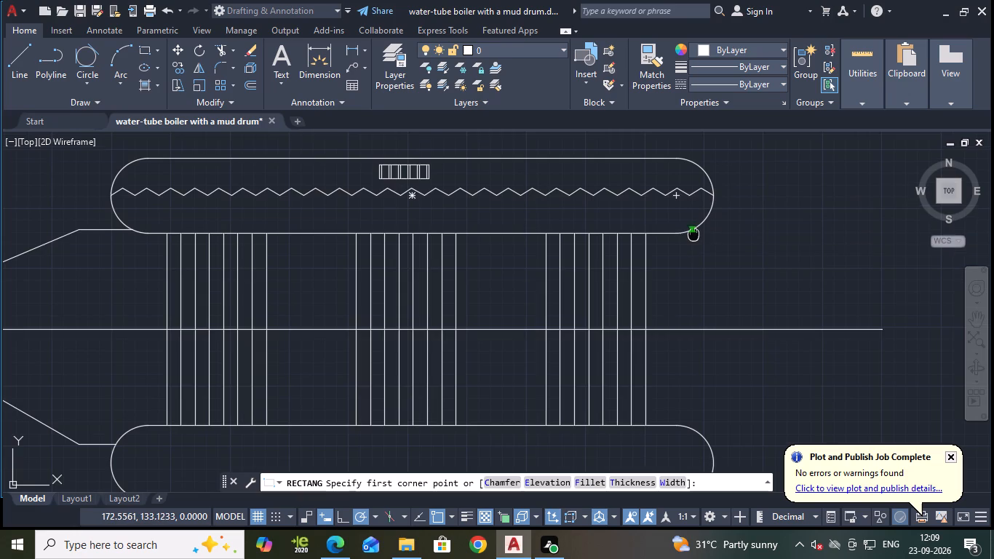
{"action": "middle_click_drag", "start_coordinate": [683, 261], "coordinate": [651, 305]}
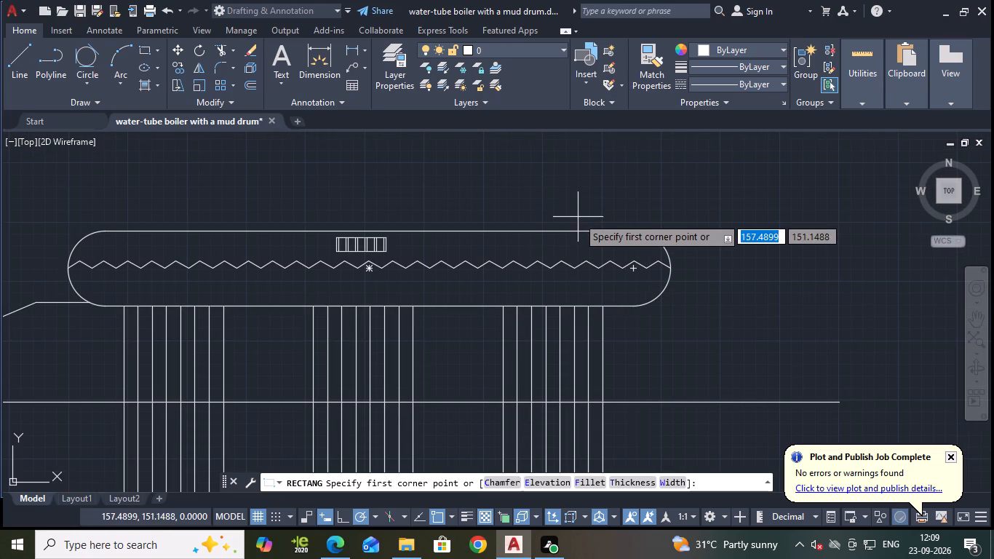
{"action": "left_click", "coordinate": [578, 221]}
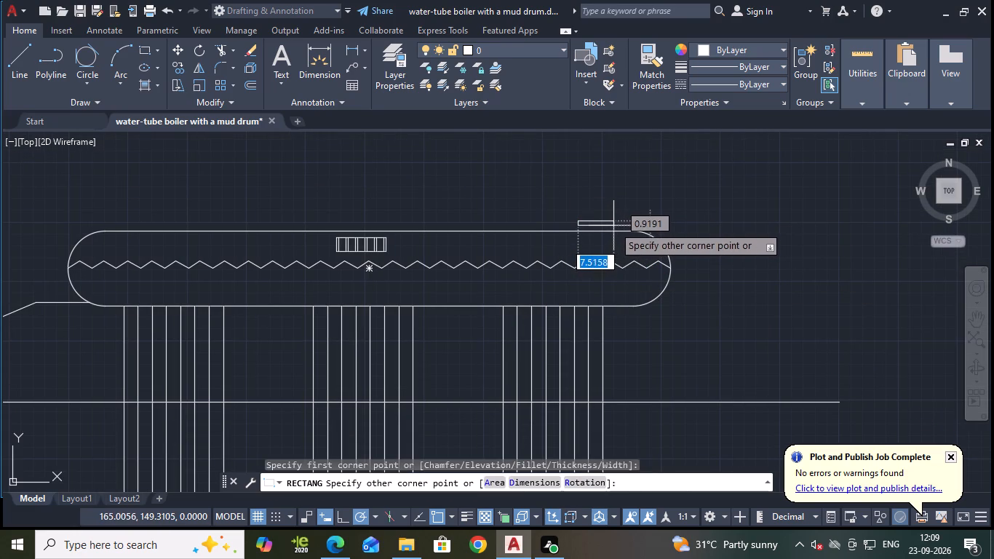
{"action": "scroll", "coordinate": [614, 229], "scroll_direction": "up", "scroll_amount": 1}
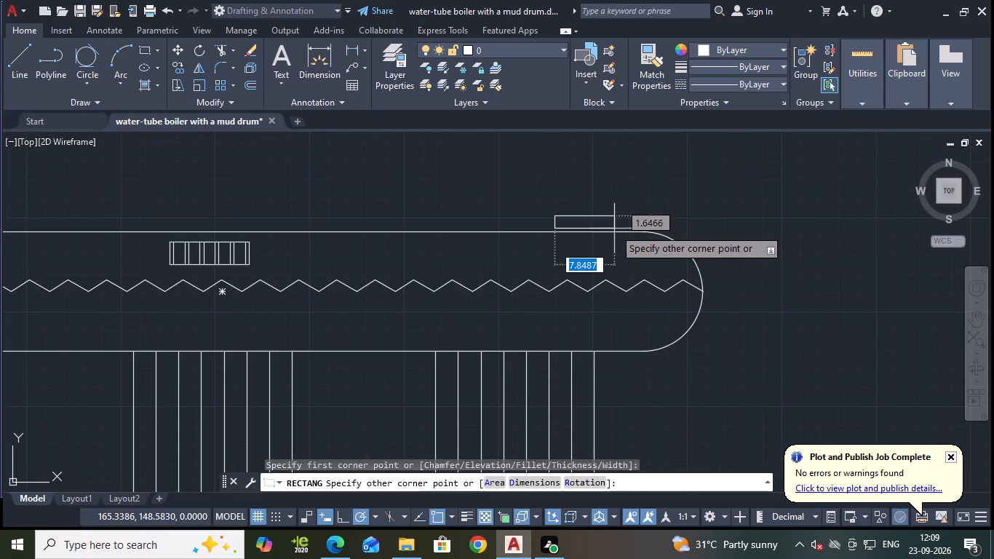
{"action": "left_click", "coordinate": [611, 225]}
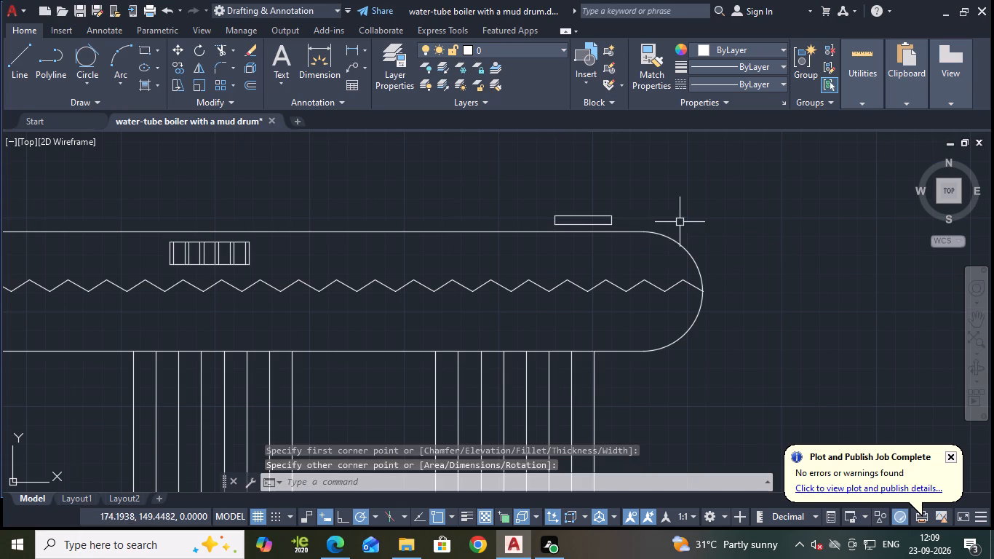
Draw a narrow stem with lines from the thin rectangle's bottom edge into the upper drum, about 12.5 units long and 1.5 units wide.
{"action": "left_click", "coordinate": [19, 48]}
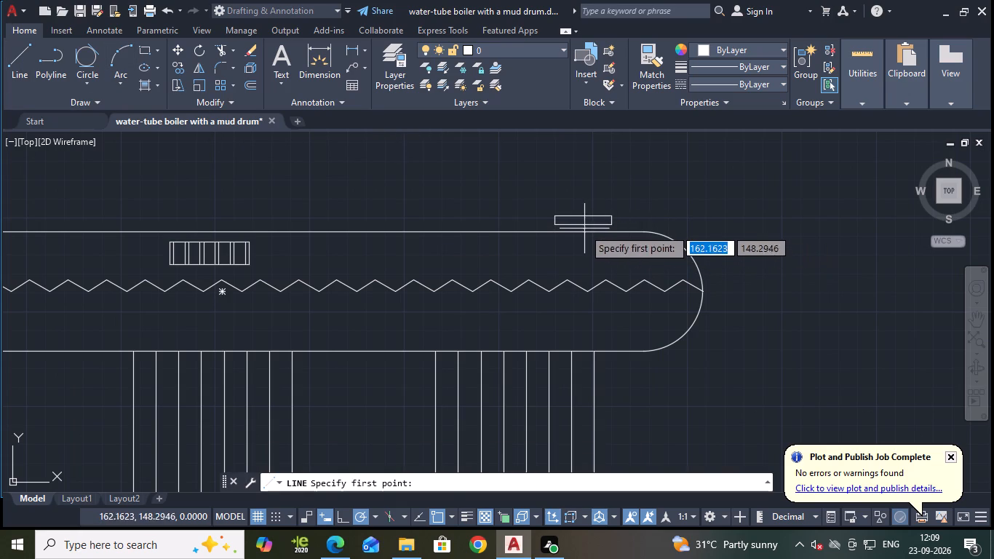
{"action": "left_click", "coordinate": [578, 226]}
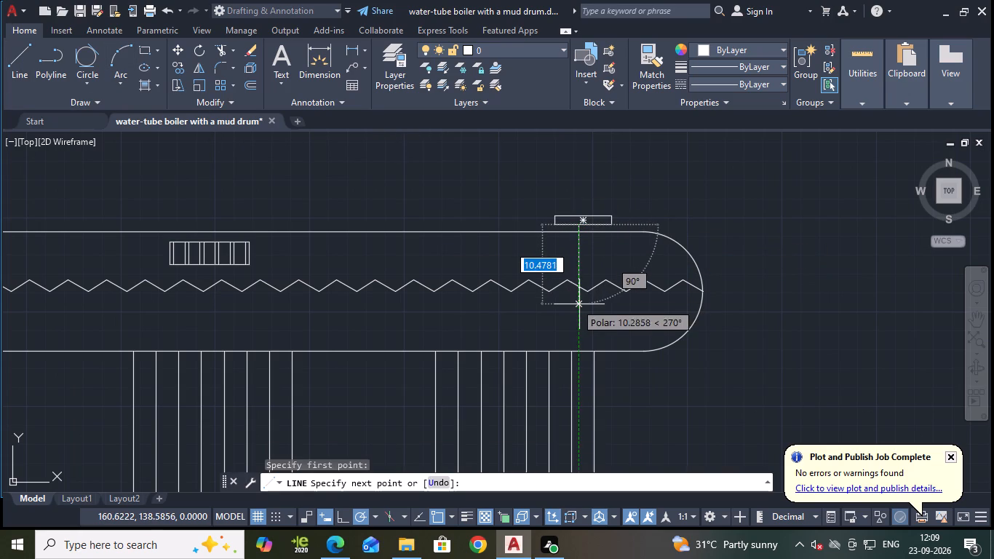
{"action": "left_click", "coordinate": [578, 320]}
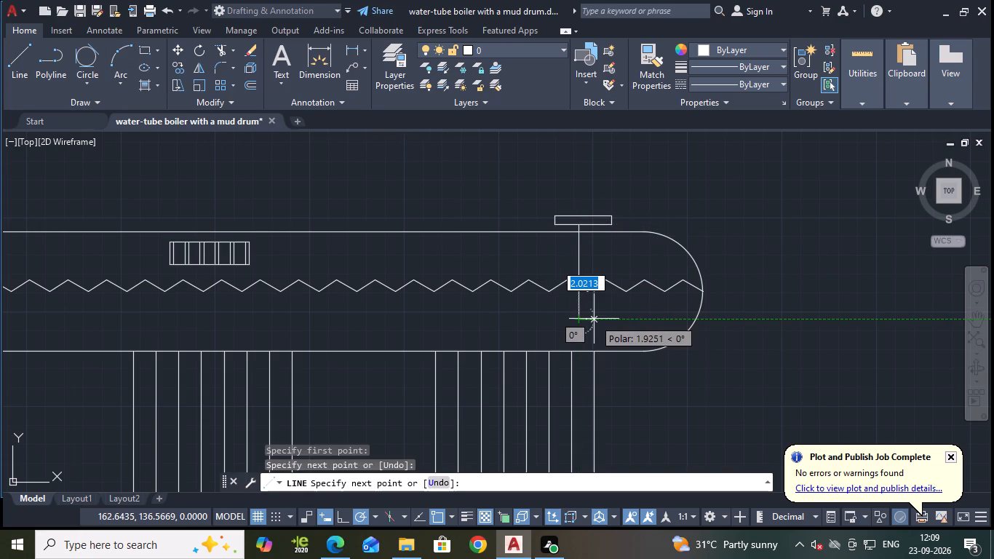
{"action": "left_click", "coordinate": [590, 318]}
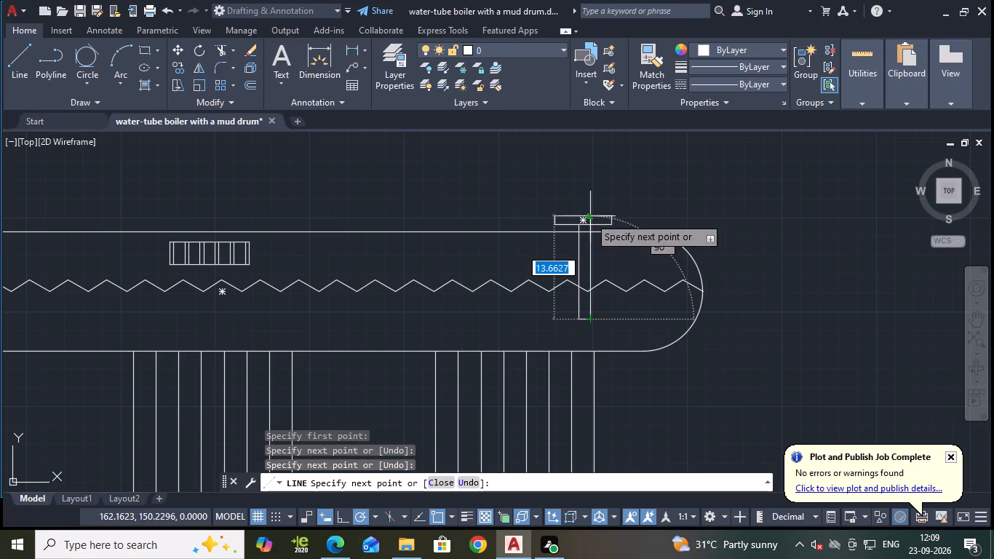
{"action": "left_click", "coordinate": [591, 226]}
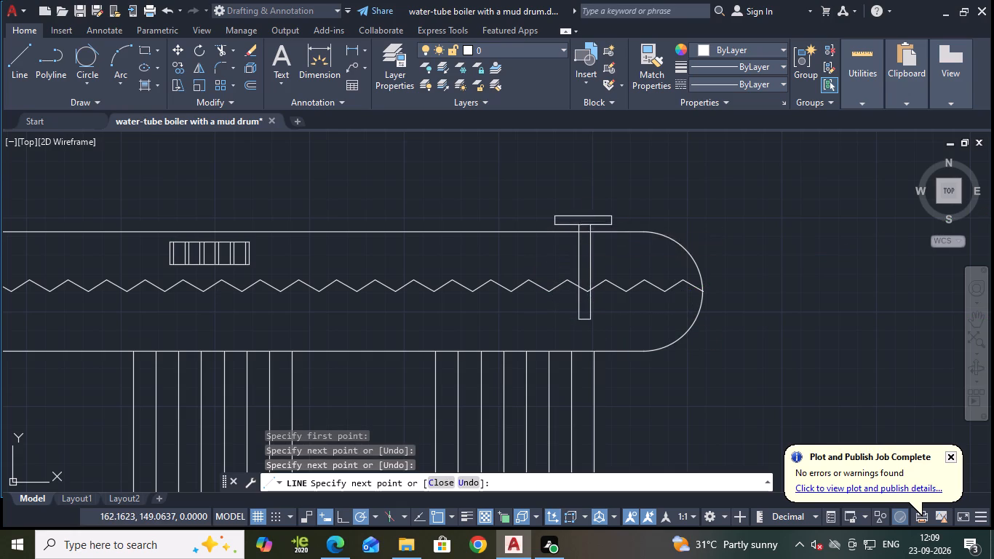
{"action": "key", "text": "Escape"}
{"action": "scroll", "coordinate": [675, 223], "scroll_direction": "down", "scroll_amount": 1}
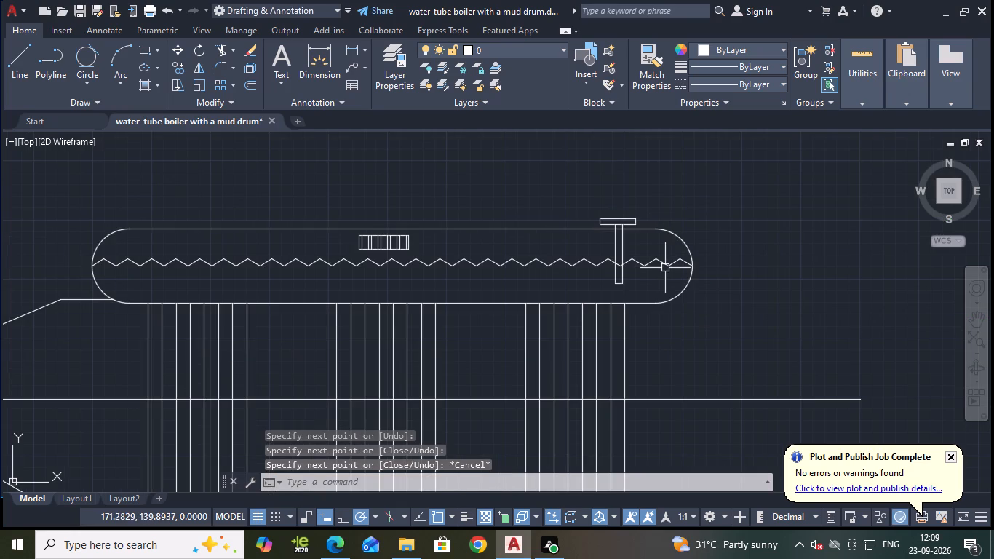
{"action": "scroll", "coordinate": [611, 233], "scroll_direction": "up", "scroll_amount": 2}
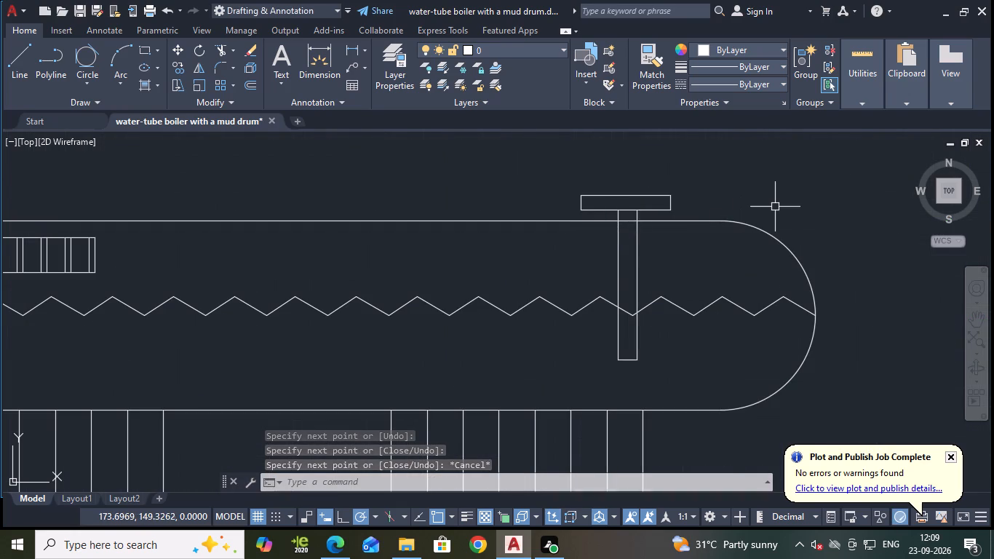
Trim the zigzag water level and the upper drum's top edge where they cross inside the narrow stem.
{"action": "type", "text": "TR"}
{"action": "key", "text": "Return"}
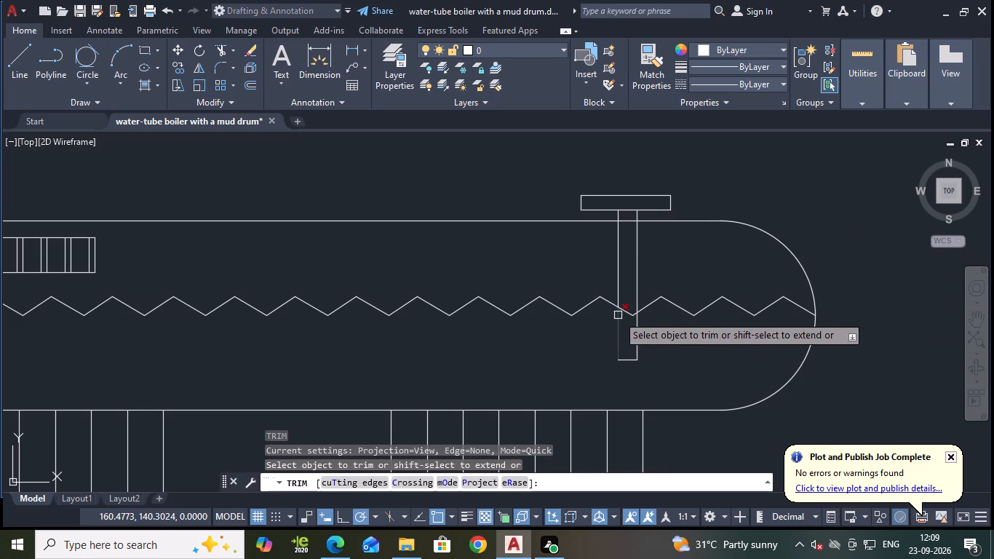
{"action": "left_click", "coordinate": [624, 315]}
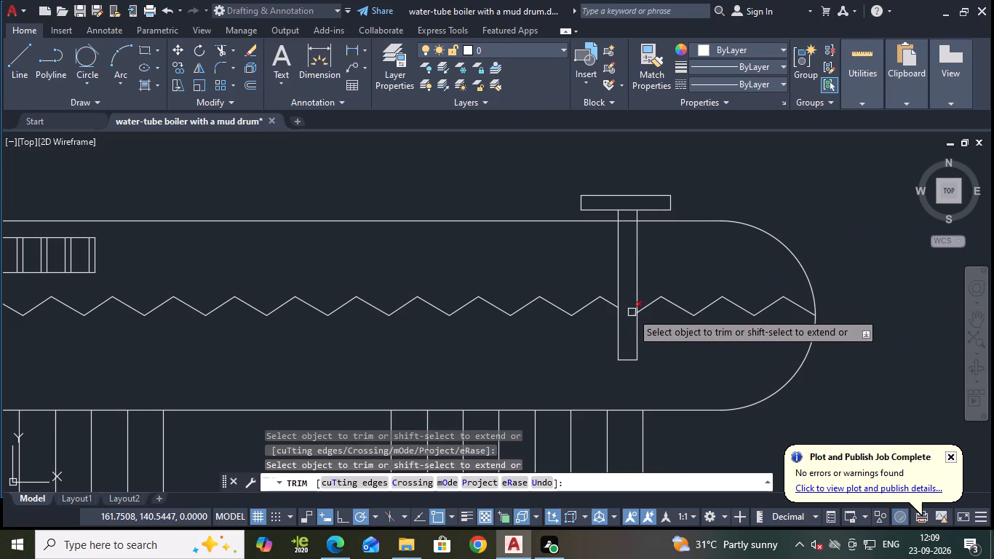
{"action": "left_click", "coordinate": [632, 312]}
{"action": "left_click", "coordinate": [627, 223]}
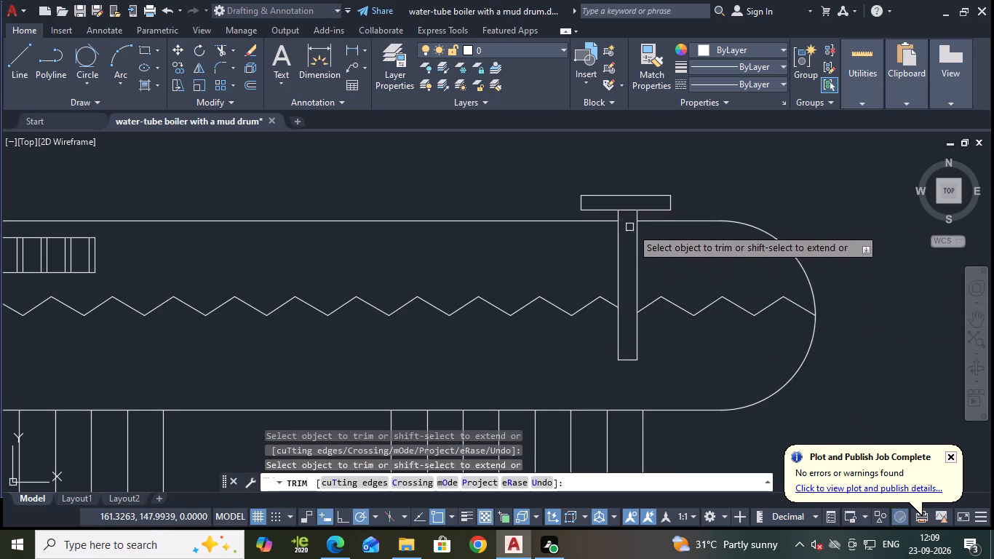
{"action": "scroll", "coordinate": [728, 217], "scroll_direction": "down", "scroll_amount": 2}
{"action": "key", "text": "Escape"}
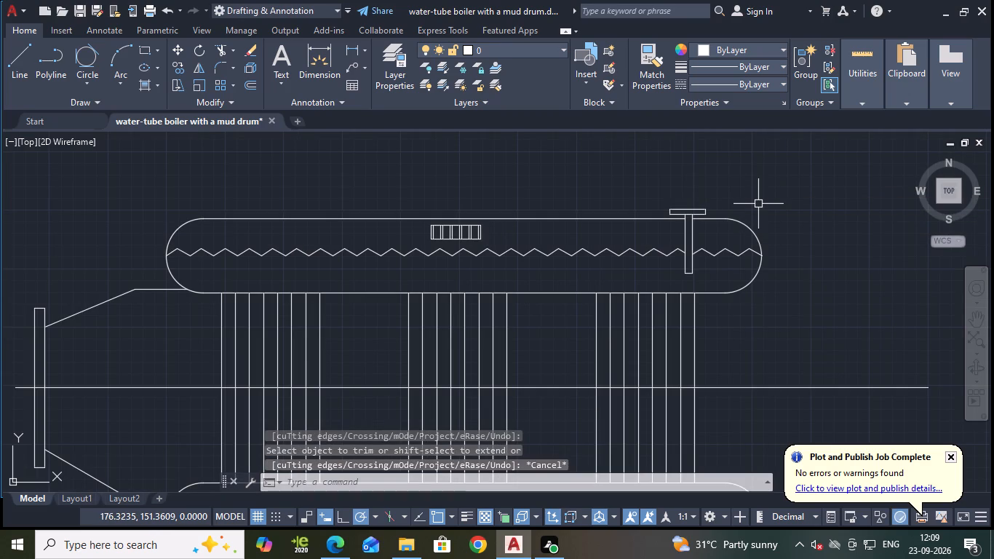
Save the drawing with the trimmed T-shaped fitting.
{"action": "key", "text": "ctrl+s"}
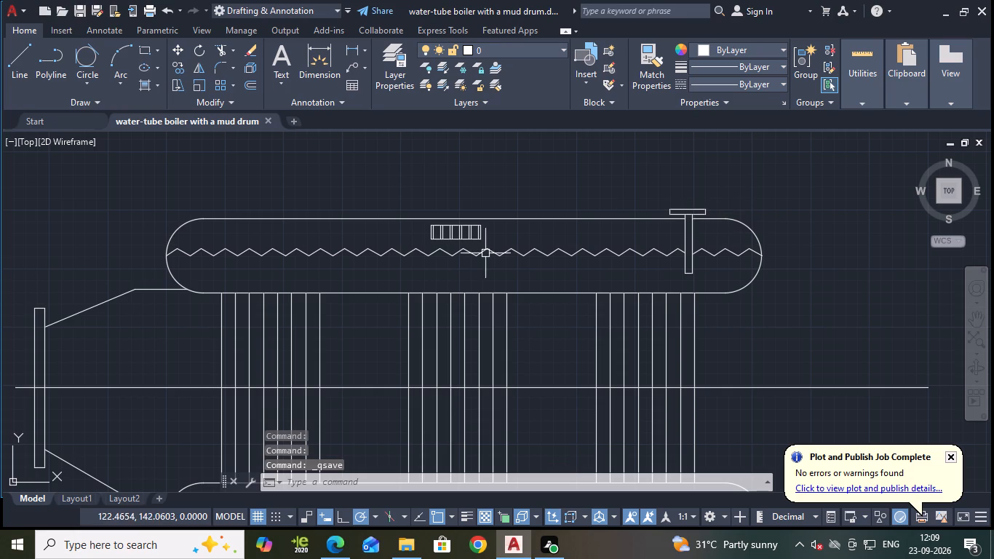
{"action": "left_click", "coordinate": [694, 236]}
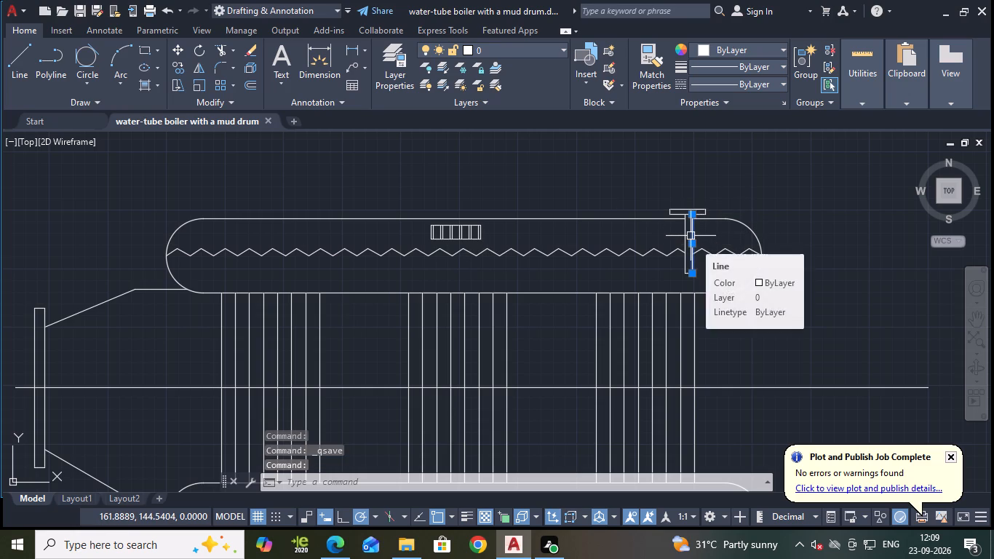
{"action": "key", "text": "Escape"}
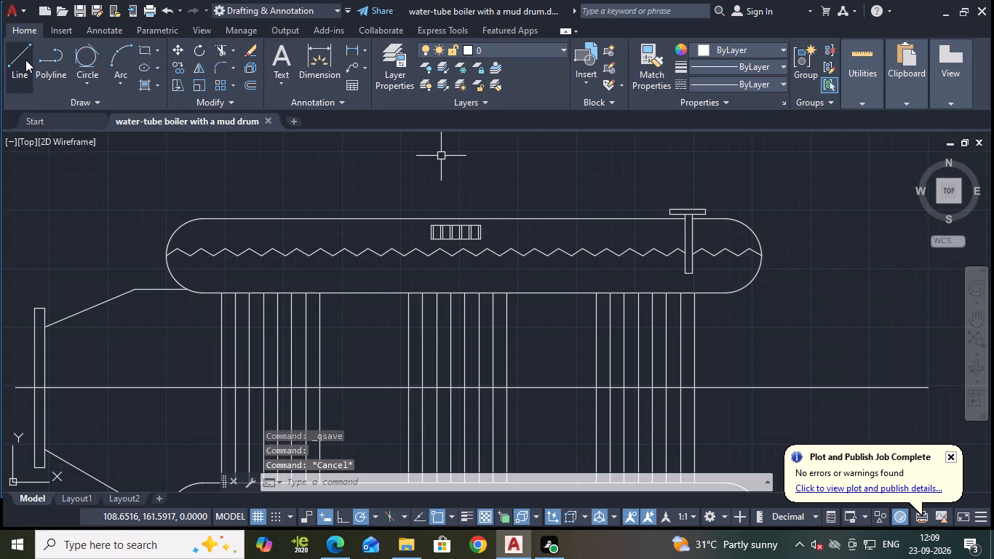
Draw a narrow vertical pipe with lines rising about 17 units from the slotted box's top edge, about 2 units wide and closed on top.
{"action": "left_click", "coordinate": [25, 60]}
{"action": "scroll", "coordinate": [455, 227], "scroll_direction": "up", "scroll_amount": 2}
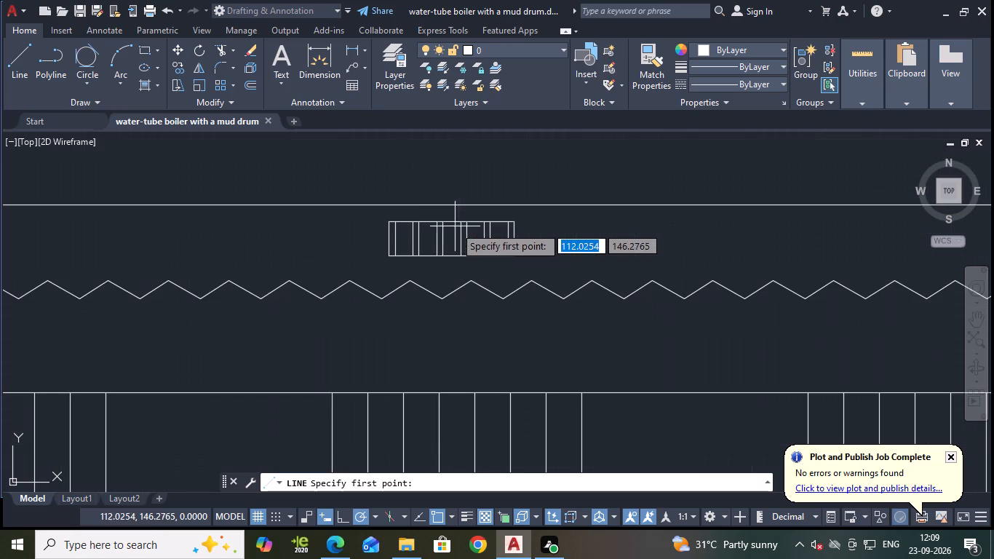
{"action": "left_click", "coordinate": [442, 222]}
{"action": "scroll", "coordinate": [442, 162], "scroll_direction": "down", "scroll_amount": 1}
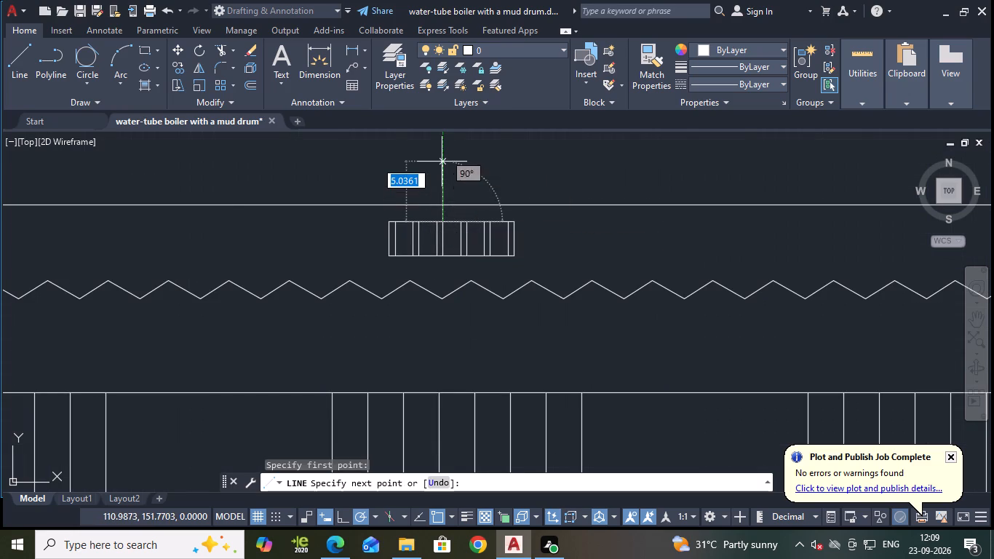
{"action": "scroll", "coordinate": [442, 162], "scroll_direction": "down", "scroll_amount": 1}
{"action": "middle_click_drag", "start_coordinate": [442, 162], "coordinate": [434, 215]}
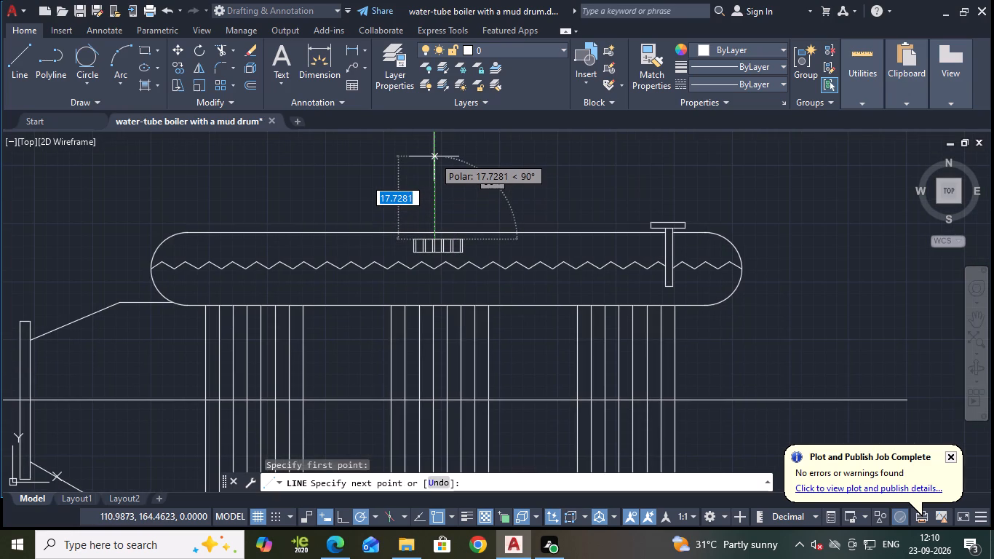
{"action": "left_click", "coordinate": [434, 159]}
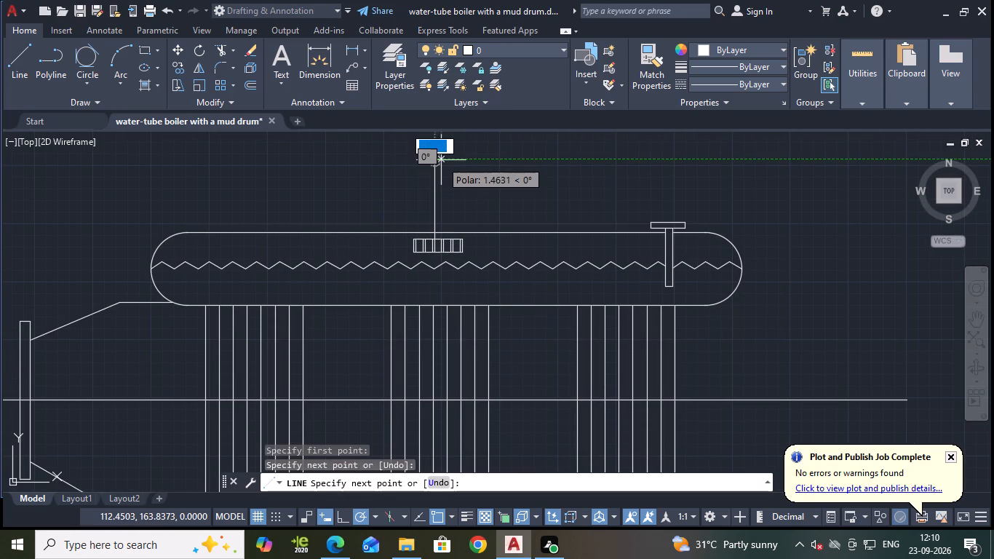
{"action": "left_click", "coordinate": [444, 160]}
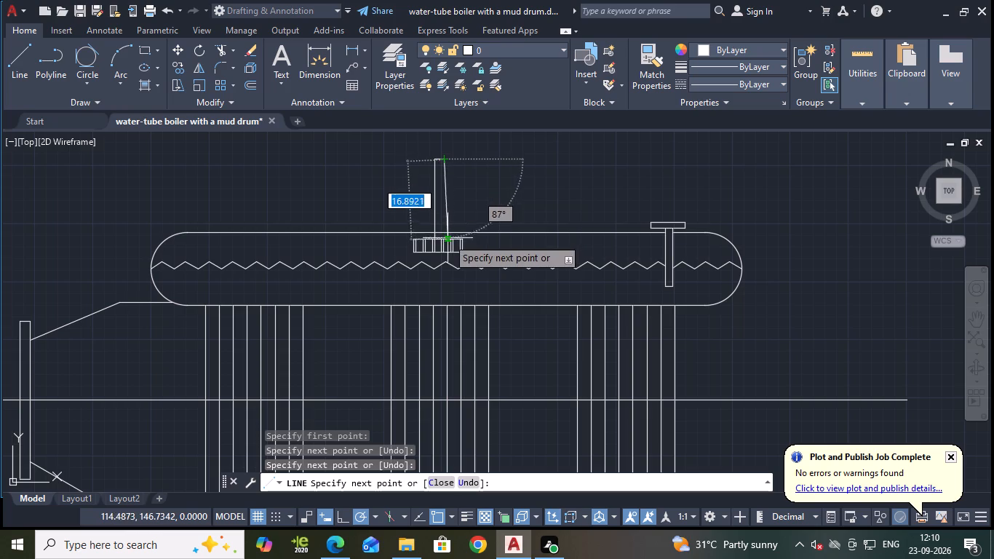
{"action": "scroll", "coordinate": [442, 244], "scroll_direction": "up", "scroll_amount": 3}
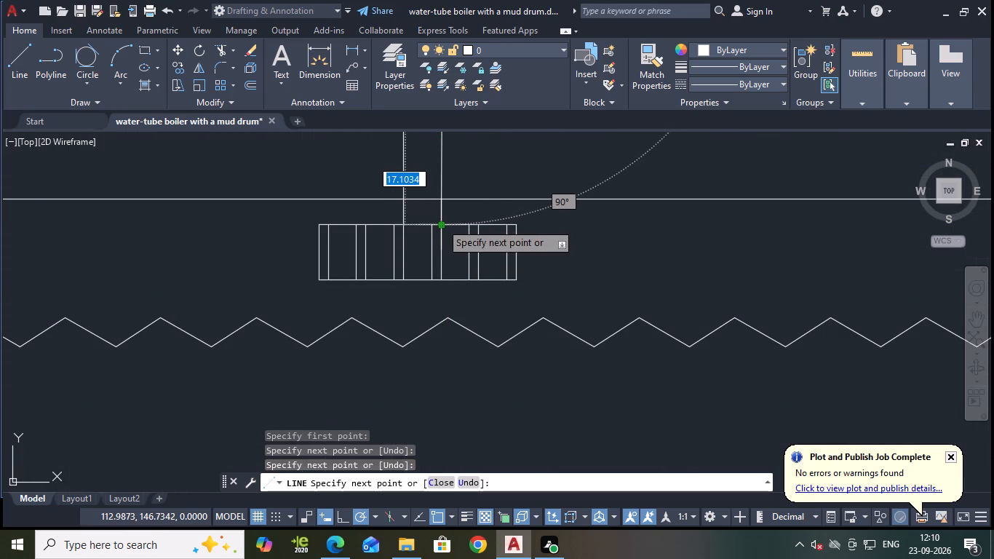
{"action": "left_click", "coordinate": [444, 292]}
{"action": "key", "text": "Escape"}
Trim the pipe's side line where it runs through and below the slotted box, ending it at the box's top edge.
{"action": "type", "text": "TR"}
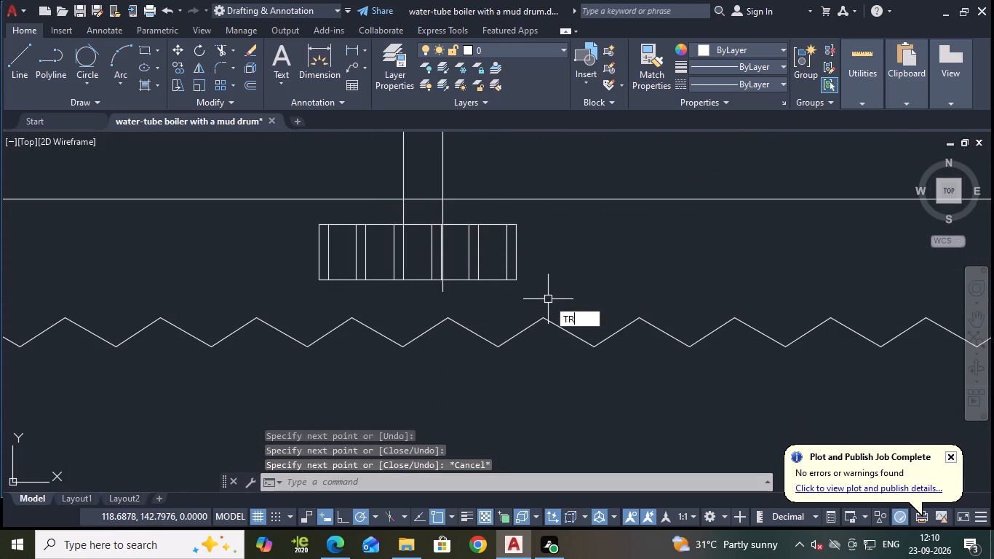
{"action": "key", "text": "Return"}
{"action": "left_click", "coordinate": [443, 290]}
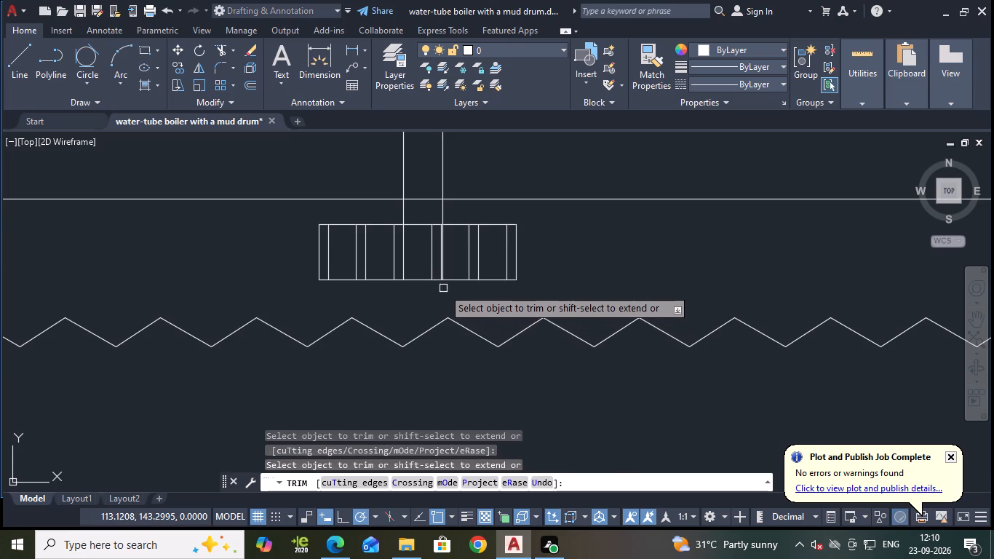
{"action": "scroll", "coordinate": [441, 252], "scroll_direction": "up", "scroll_amount": 2}
{"action": "left_click", "coordinate": [441, 232]}
{"action": "scroll", "coordinate": [440, 218], "scroll_direction": "down", "scroll_amount": 1}
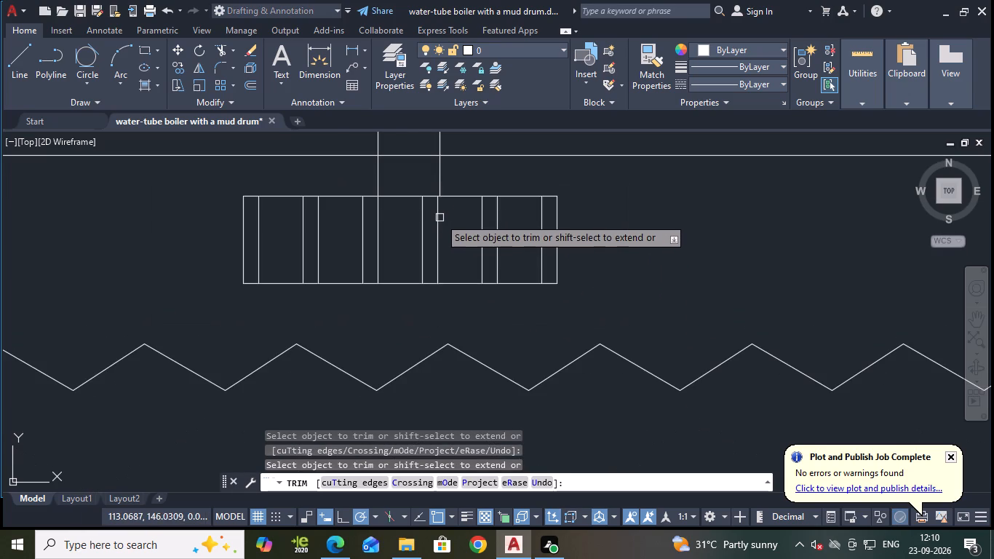
{"action": "scroll", "coordinate": [442, 218], "scroll_direction": "down", "scroll_amount": 2}
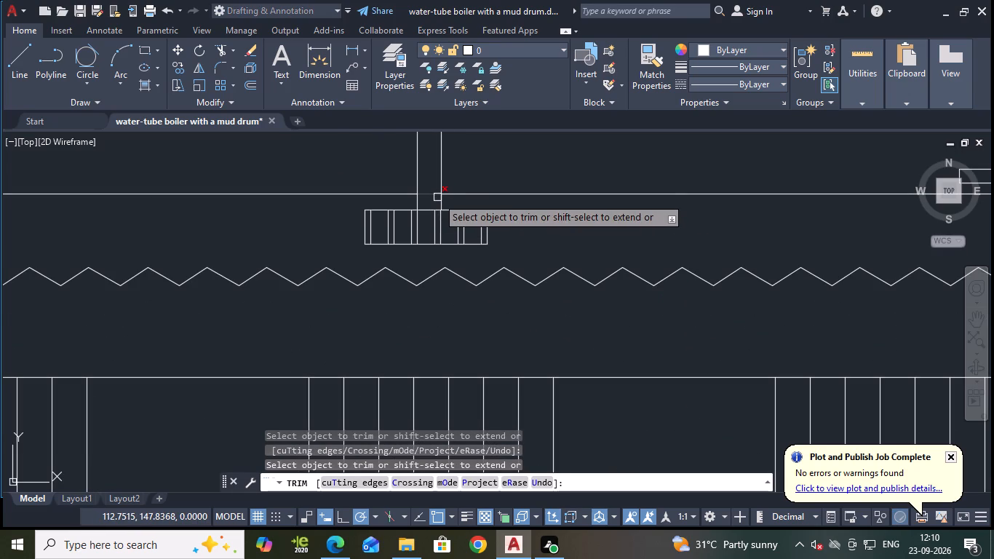
{"action": "scroll", "coordinate": [437, 197], "scroll_direction": "up", "scroll_amount": 3}
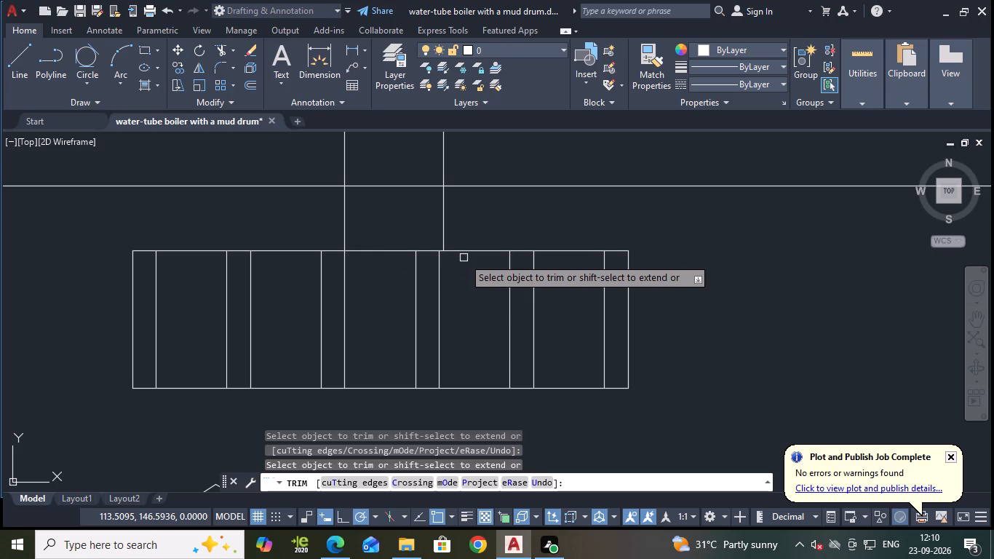
{"action": "scroll", "coordinate": [464, 258], "scroll_direction": "down", "scroll_amount": 2}
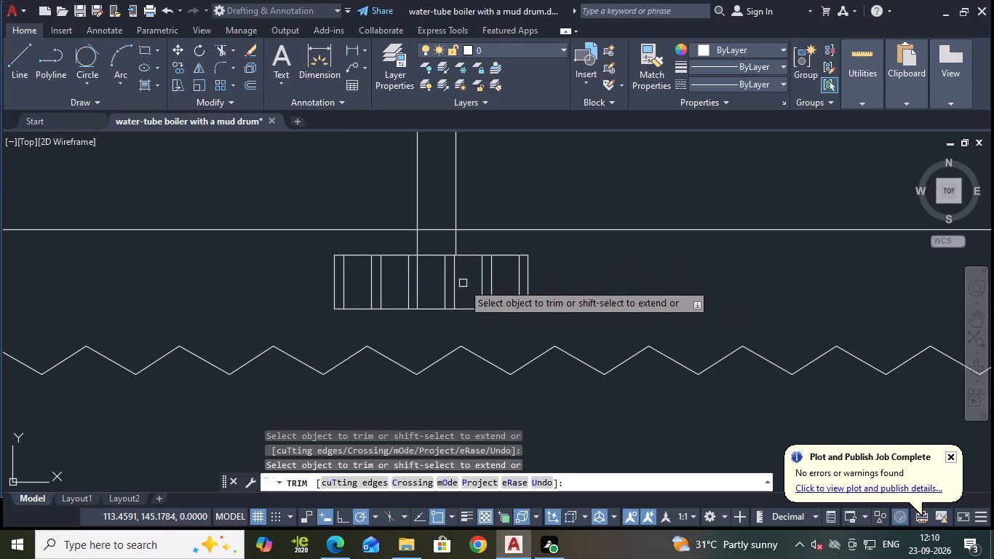
{"action": "key", "text": "Escape"}
Offset the slotted box's top edge about 0.6 units upward, keeping it below the upper drum's top edge.
{"action": "left_click", "coordinate": [467, 254]}
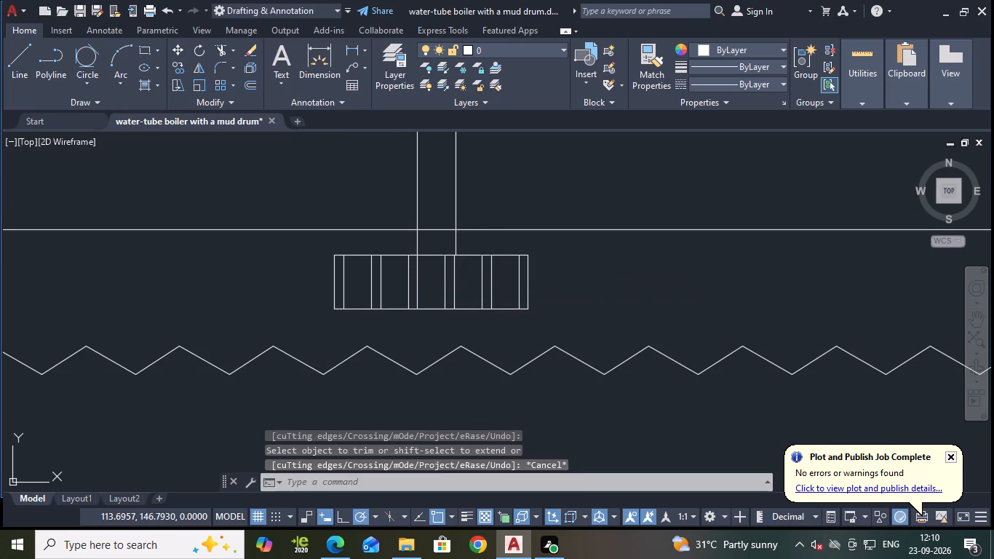
{"action": "key", "text": "o"}
{"action": "key", "text": "Return"}
{"action": "key", "text": "Return"}
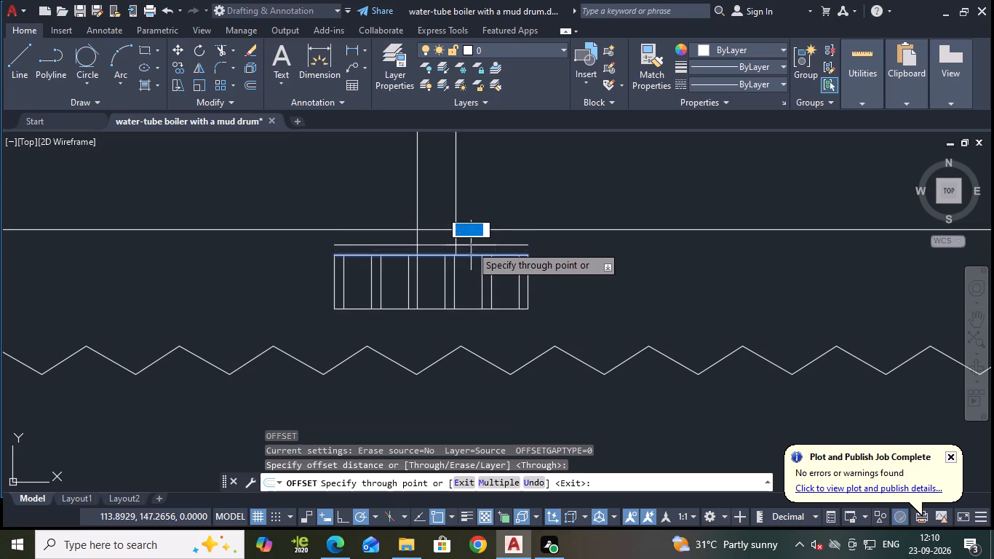
{"action": "left_click", "coordinate": [470, 245]}
{"action": "key", "text": "Escape"}
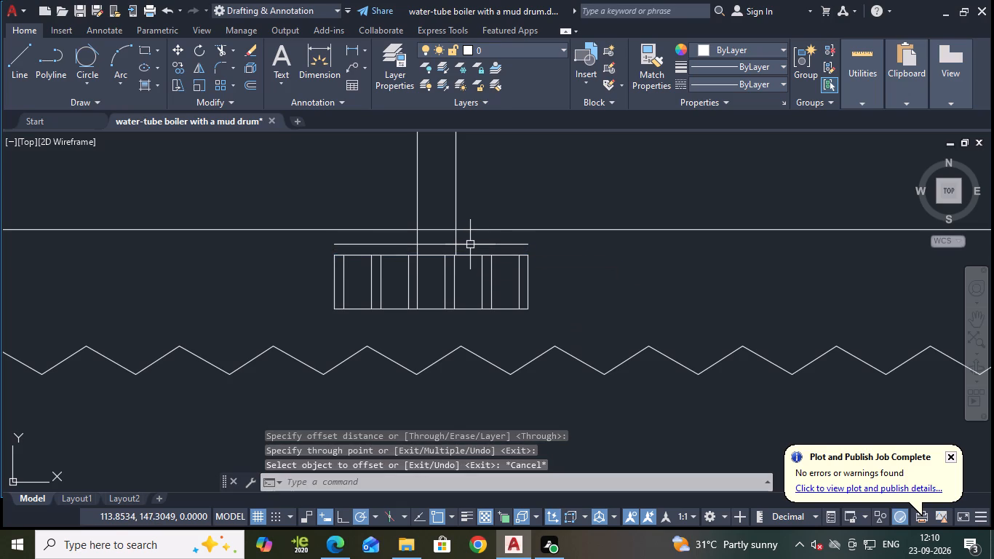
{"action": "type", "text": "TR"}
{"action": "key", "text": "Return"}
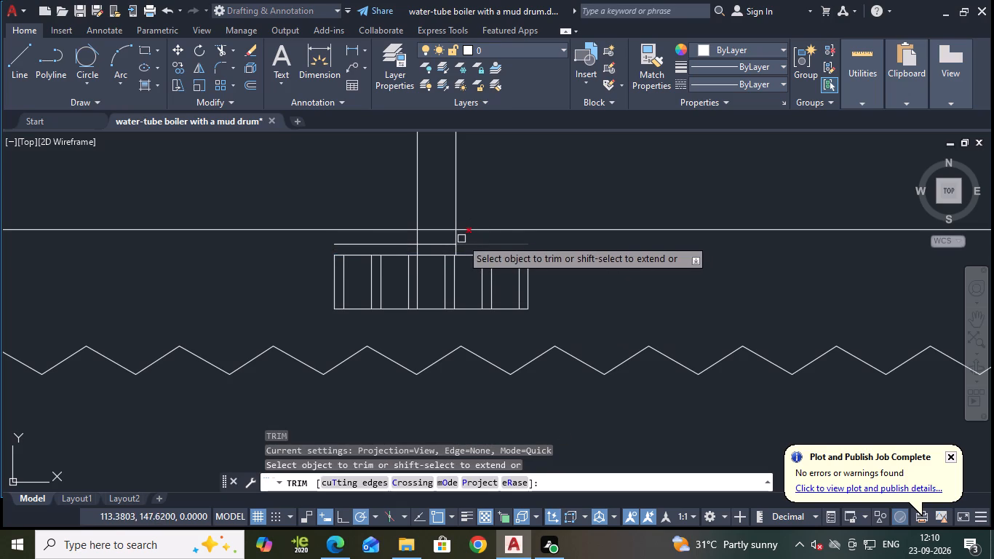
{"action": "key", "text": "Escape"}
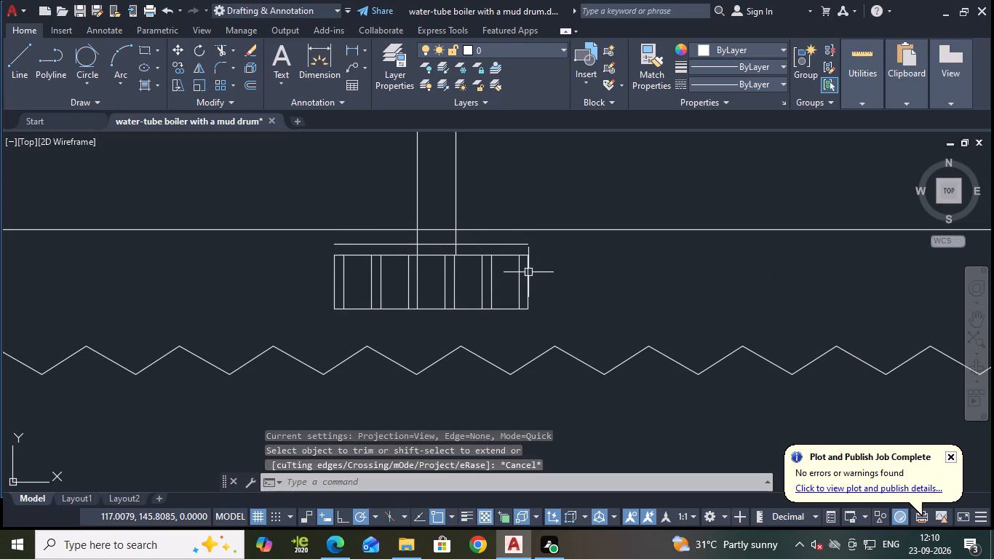
Stretch both outer side edges of the slotted box up to the offset line to close the thin cap strip.
{"action": "left_click", "coordinate": [528, 272]}
{"action": "left_click", "coordinate": [528, 256]}
{"action": "left_click", "coordinate": [528, 242]}
{"action": "key", "text": "Escape"}
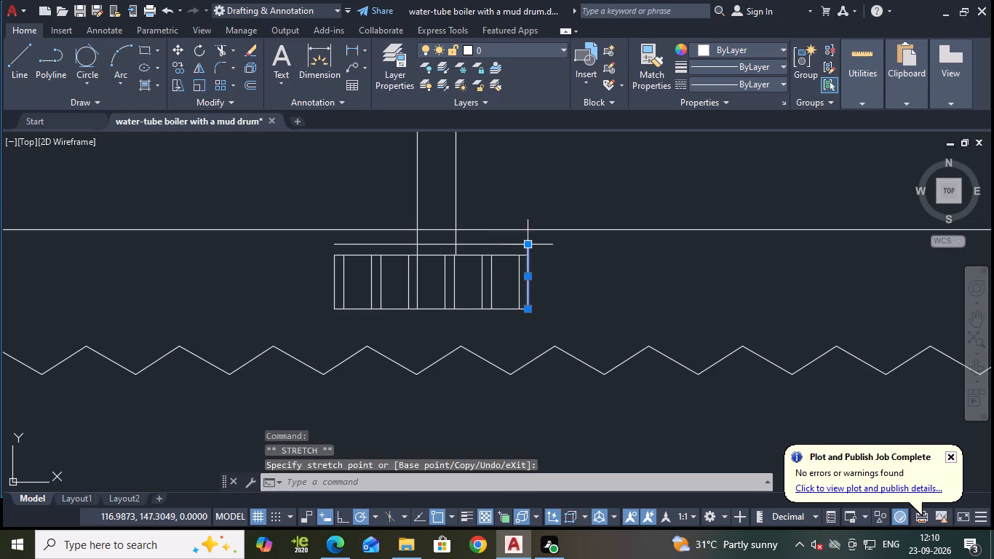
{"action": "left_click", "coordinate": [333, 265]}
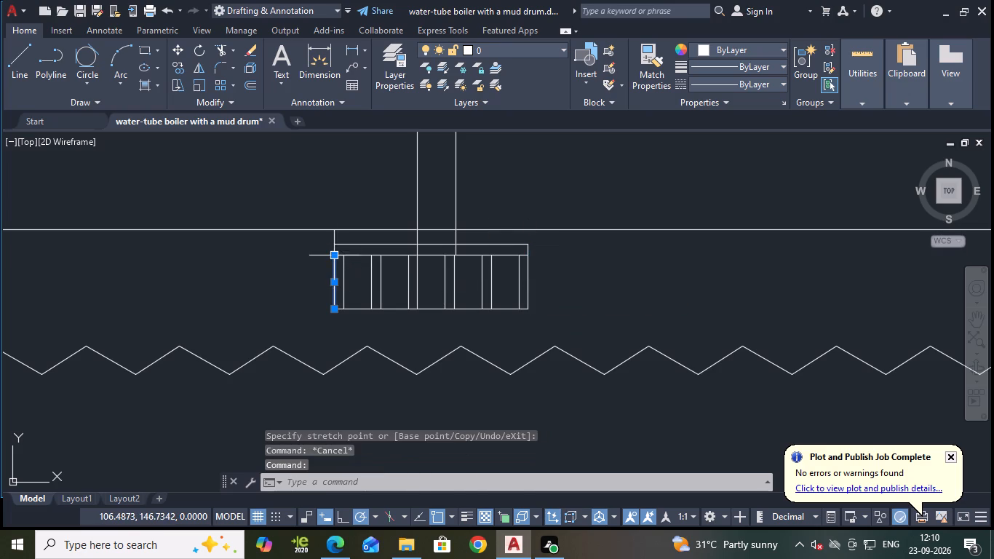
{"action": "left_click", "coordinate": [334, 256]}
{"action": "left_click", "coordinate": [335, 246]}
{"action": "key", "text": "Escape"}
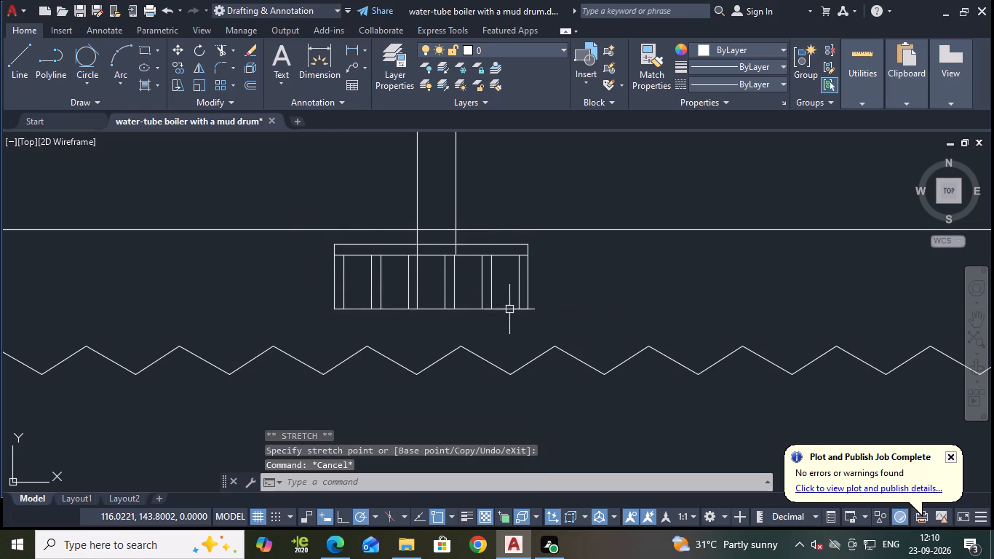
Trim both pipe lines inside the cap strip and the upper drum's top edge between the pipe lines.
{"action": "type", "text": "TR"}
{"action": "key", "text": "Return"}
{"action": "scroll", "coordinate": [458, 265], "scroll_direction": "up", "scroll_amount": 1}
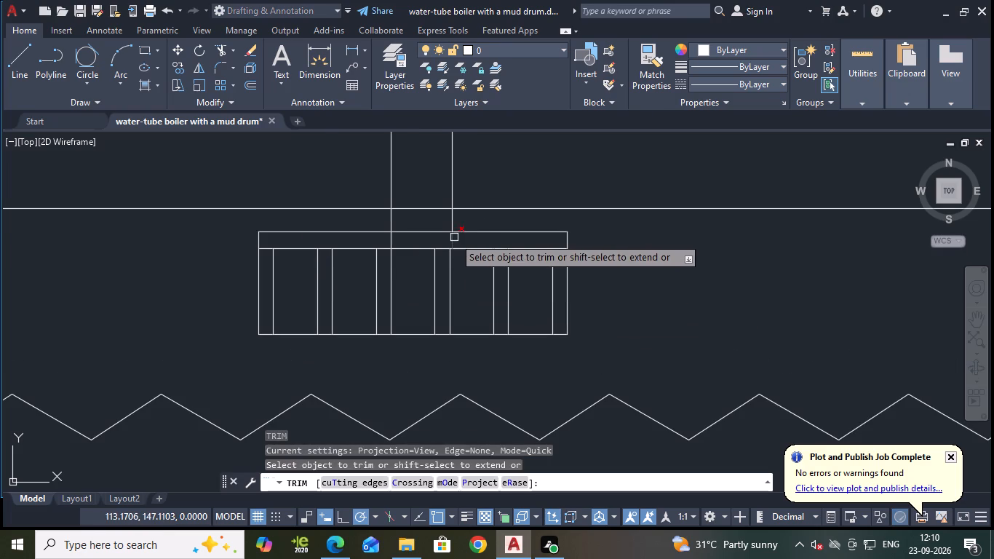
{"action": "left_click", "coordinate": [454, 237]}
{"action": "left_click", "coordinate": [389, 242]}
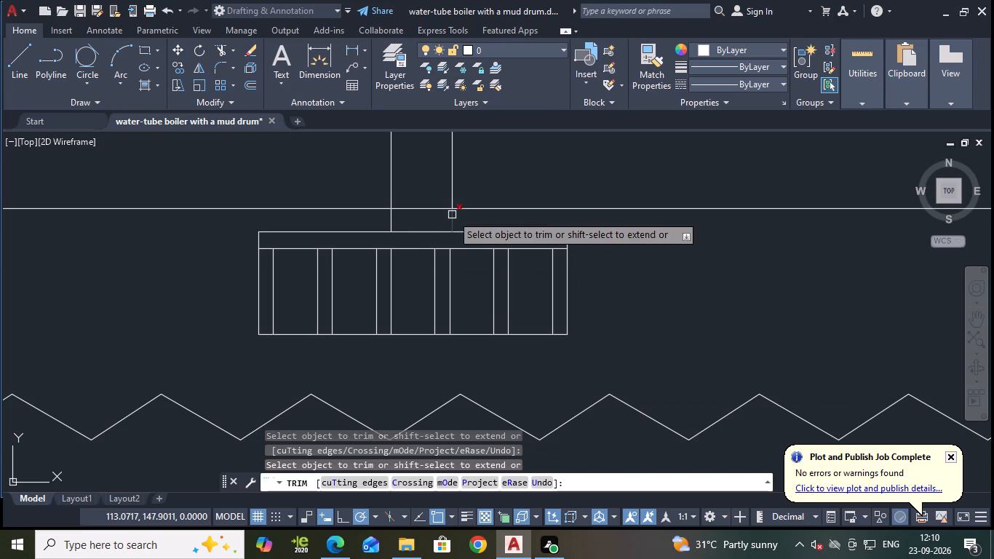
{"action": "left_click", "coordinate": [407, 209]}
{"action": "scroll", "coordinate": [627, 256], "scroll_direction": "down", "scroll_amount": 4}
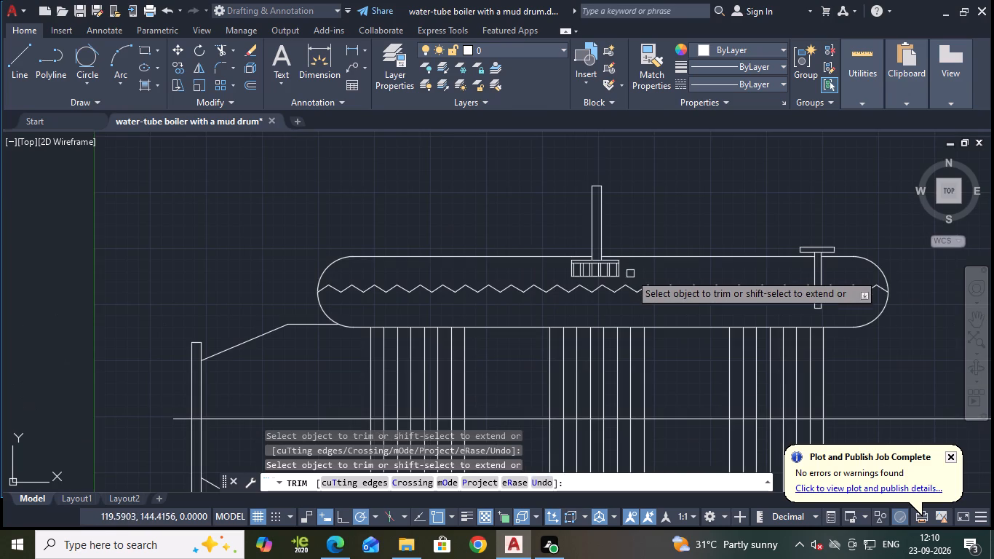
{"action": "key", "text": "Escape"}
Save the drawing with the vertical pipe joined to the slotted box.
{"action": "key", "text": "ctrl+s"}
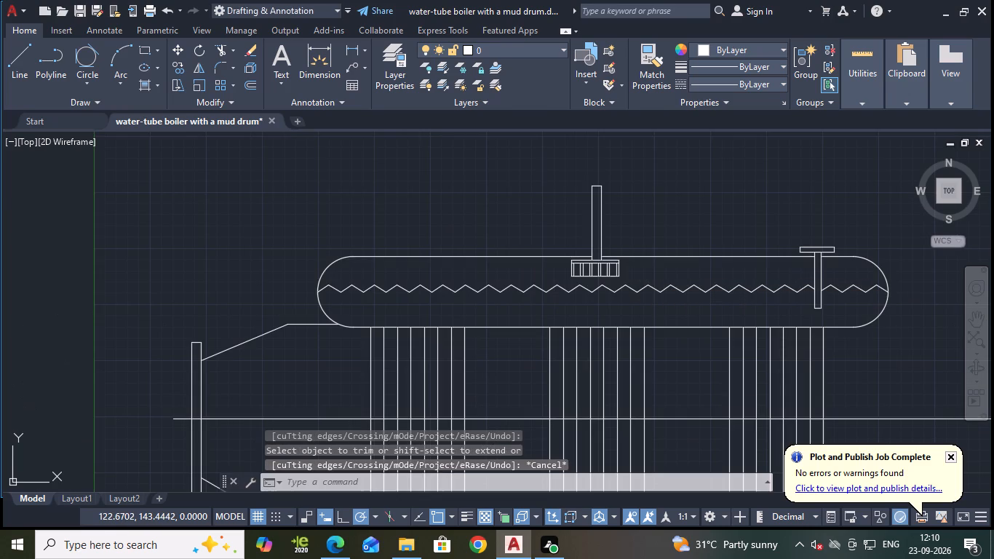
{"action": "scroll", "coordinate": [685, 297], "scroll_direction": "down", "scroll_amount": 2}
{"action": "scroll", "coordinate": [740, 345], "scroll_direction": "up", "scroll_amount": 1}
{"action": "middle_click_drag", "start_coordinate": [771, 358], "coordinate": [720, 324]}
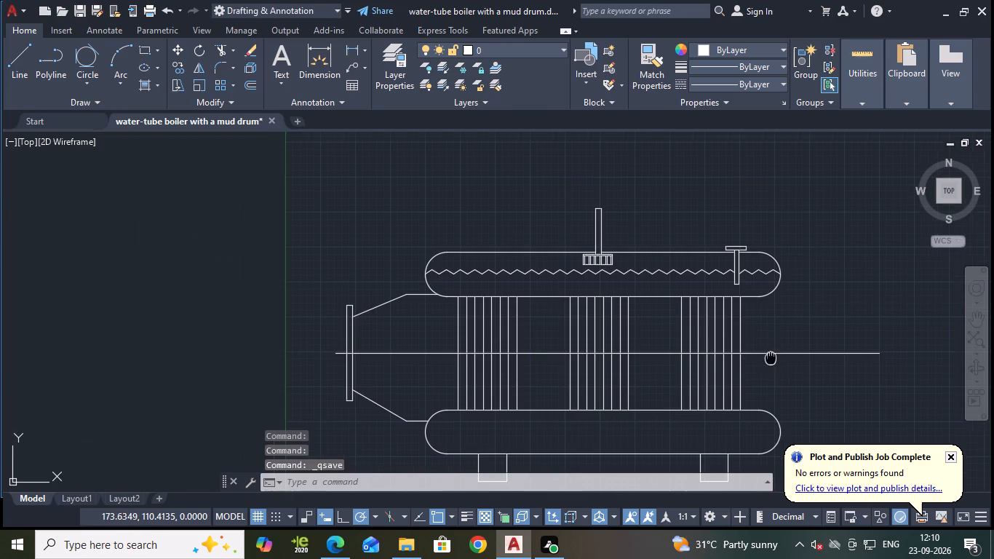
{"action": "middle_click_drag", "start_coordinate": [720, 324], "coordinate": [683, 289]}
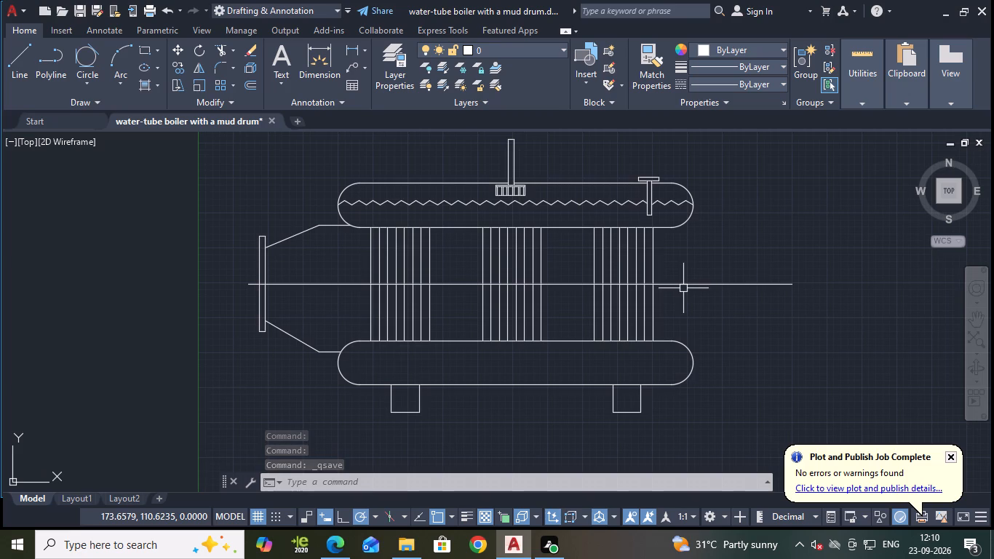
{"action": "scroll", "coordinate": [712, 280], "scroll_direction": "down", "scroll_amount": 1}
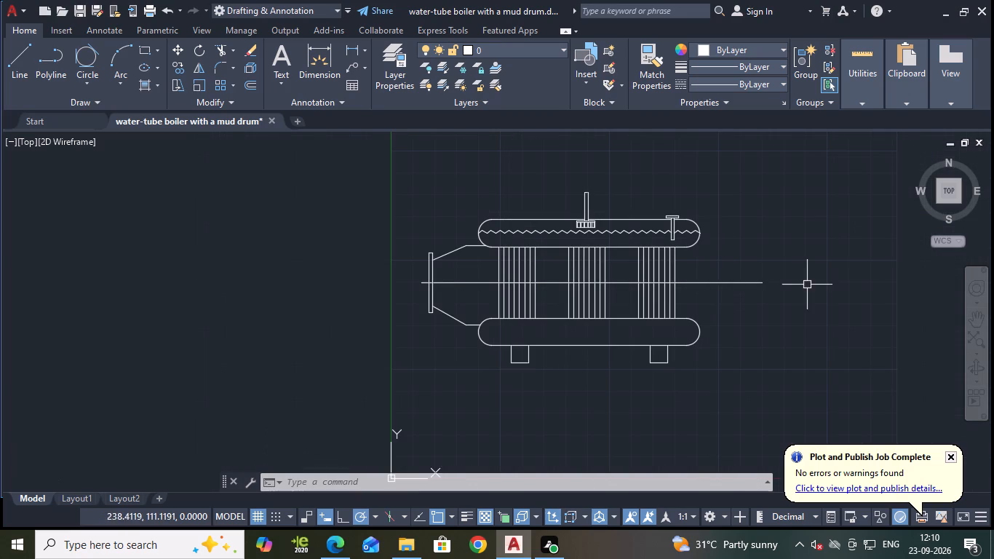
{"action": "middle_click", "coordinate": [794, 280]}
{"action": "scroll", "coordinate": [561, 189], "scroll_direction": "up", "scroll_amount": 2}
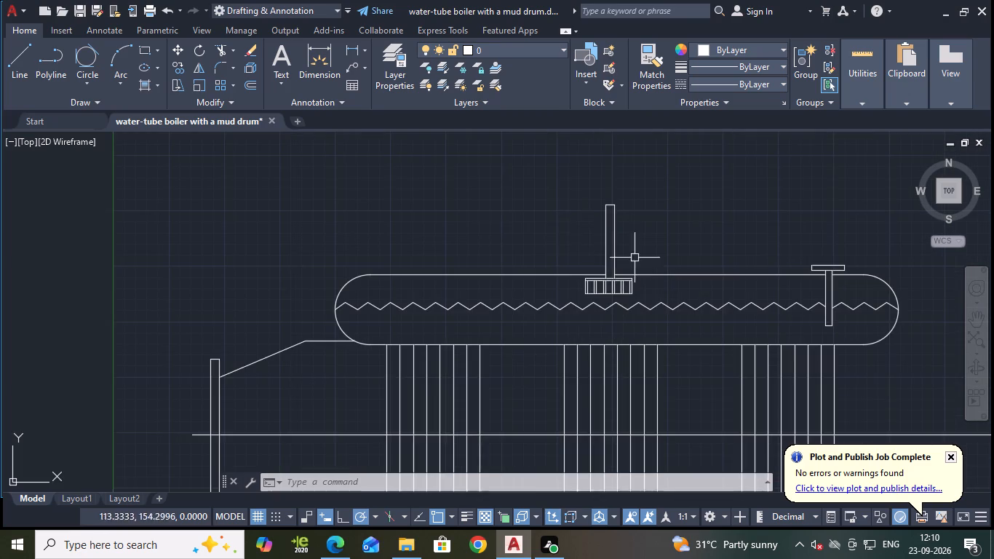
Join the upper sloped line and its short horizontal line between the end plate and upper drum into one polyline.
{"action": "scroll", "coordinate": [654, 271], "scroll_direction": "up", "scroll_amount": 2}
{"action": "scroll", "coordinate": [608, 341], "scroll_direction": "down", "scroll_amount": 1}
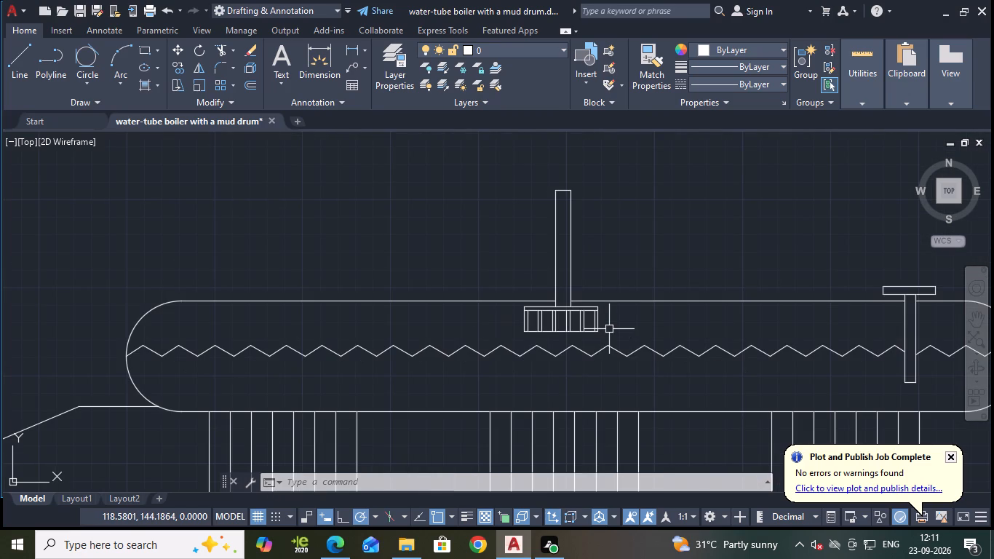
{"action": "scroll", "coordinate": [609, 329], "scroll_direction": "down", "scroll_amount": 3}
{"action": "middle_click_drag", "start_coordinate": [741, 344], "coordinate": [734, 277]}
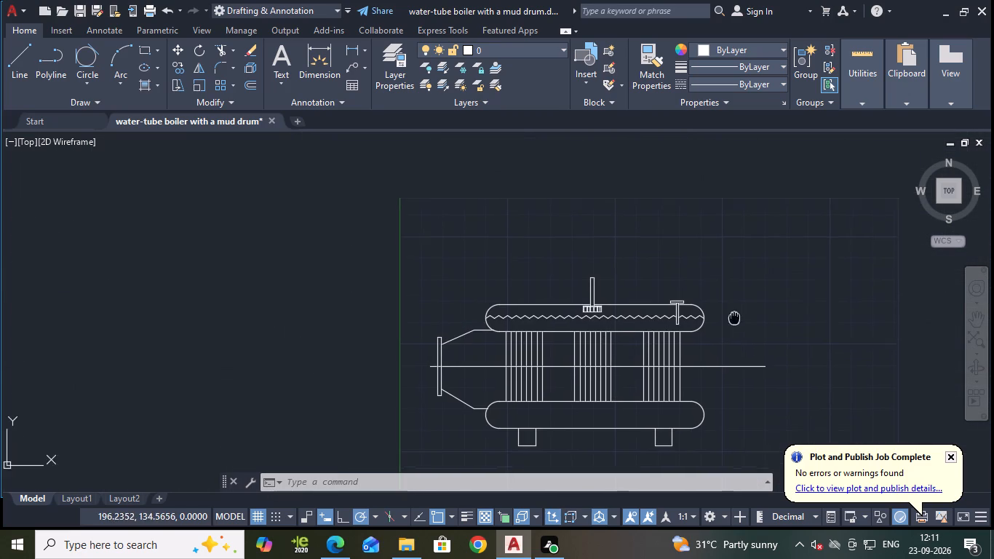
{"action": "middle_click_drag", "start_coordinate": [734, 277], "coordinate": [762, 213]}
{"action": "scroll", "coordinate": [435, 210], "scroll_direction": "up", "scroll_amount": 1}
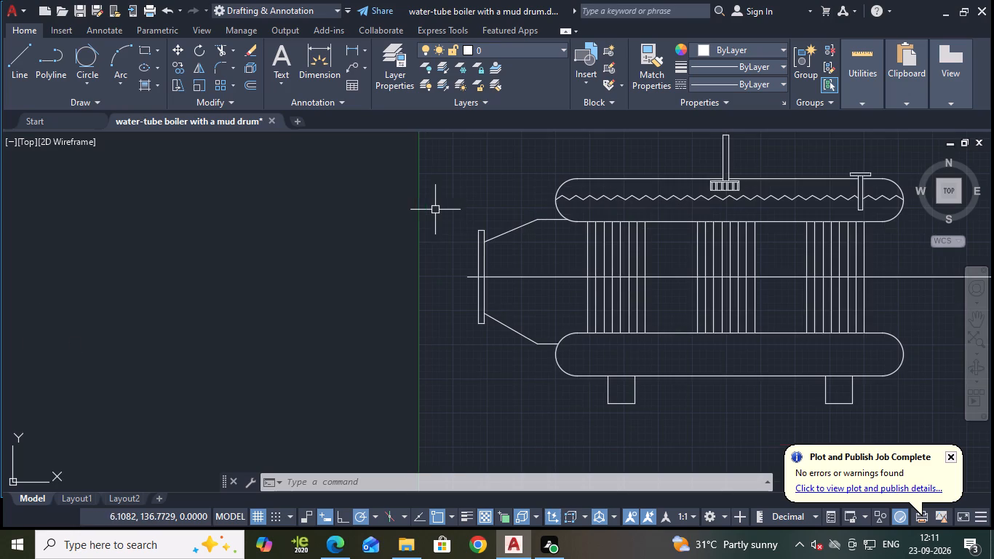
{"action": "scroll", "coordinate": [442, 238], "scroll_direction": "up", "scroll_amount": 1}
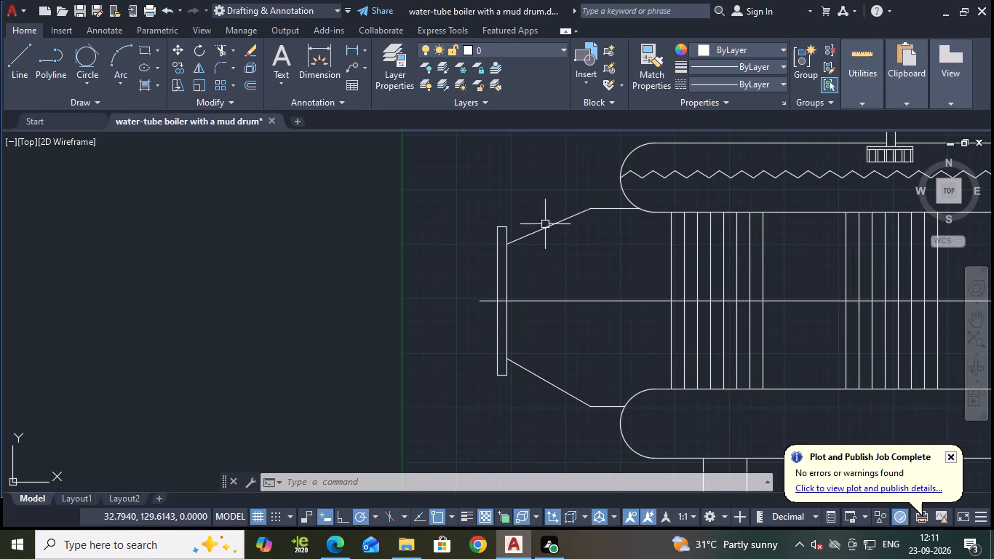
{"action": "left_click", "coordinate": [554, 231]}
{"action": "left_click", "coordinate": [552, 230]}
{"action": "left_click", "coordinate": [542, 228]}
{"action": "left_click", "coordinate": [605, 212]}
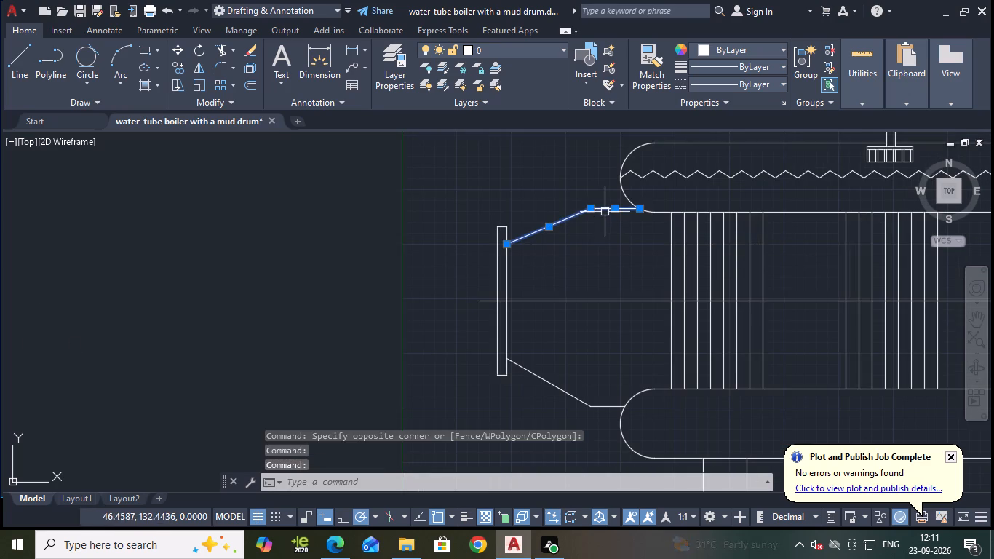
{"action": "key", "text": "j"}
{"action": "key", "text": "Return"}
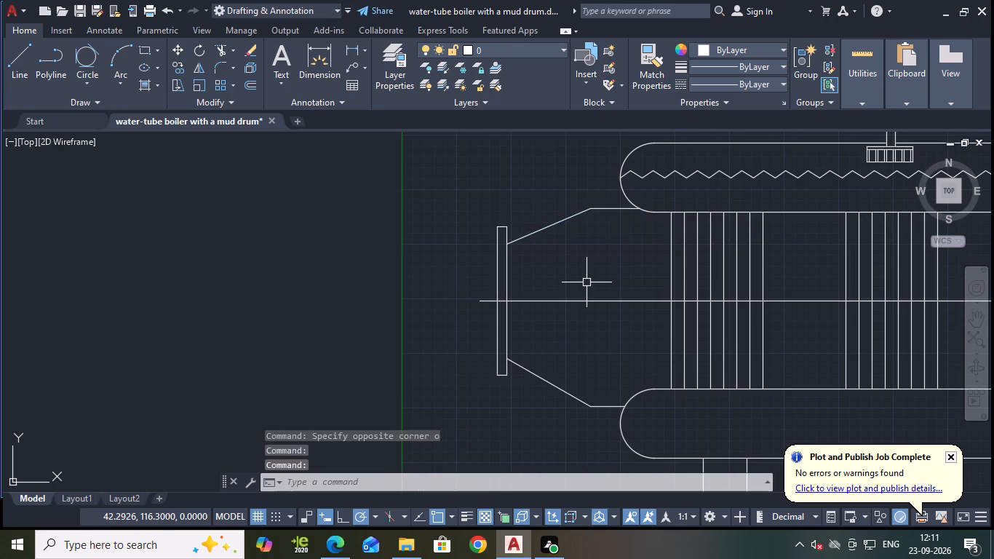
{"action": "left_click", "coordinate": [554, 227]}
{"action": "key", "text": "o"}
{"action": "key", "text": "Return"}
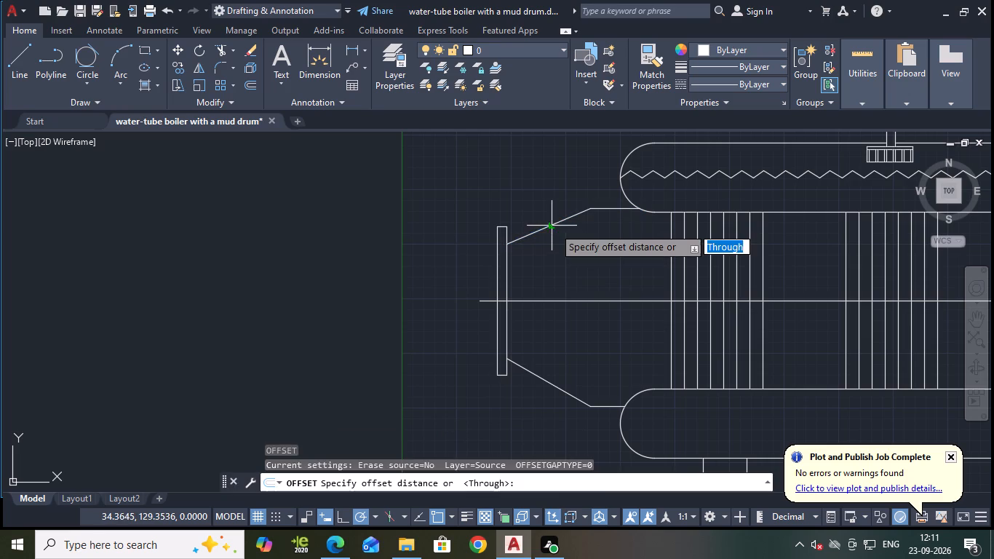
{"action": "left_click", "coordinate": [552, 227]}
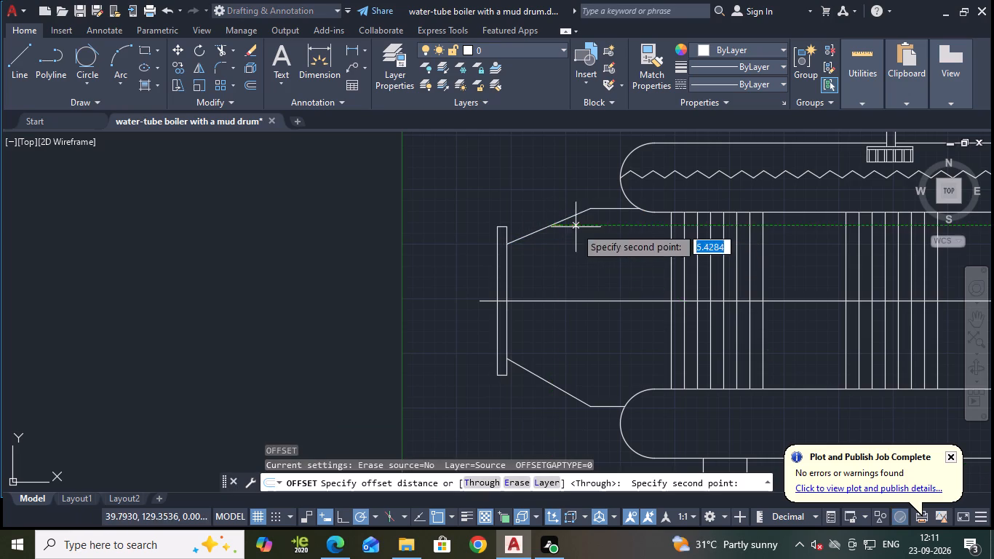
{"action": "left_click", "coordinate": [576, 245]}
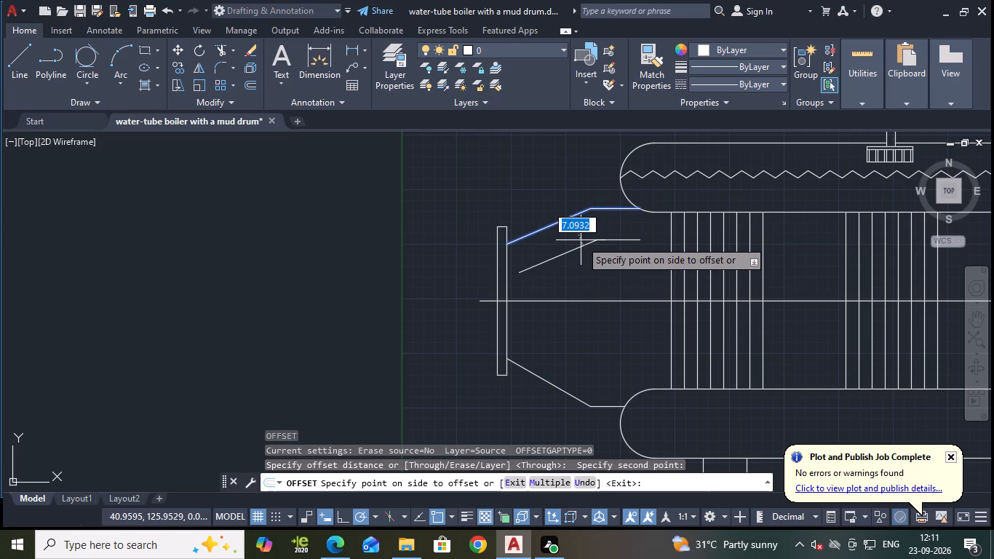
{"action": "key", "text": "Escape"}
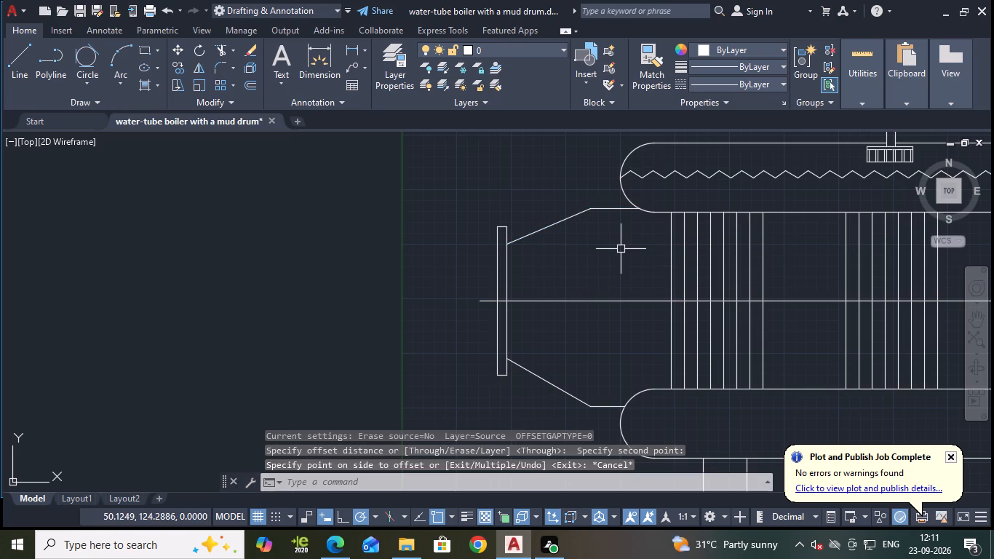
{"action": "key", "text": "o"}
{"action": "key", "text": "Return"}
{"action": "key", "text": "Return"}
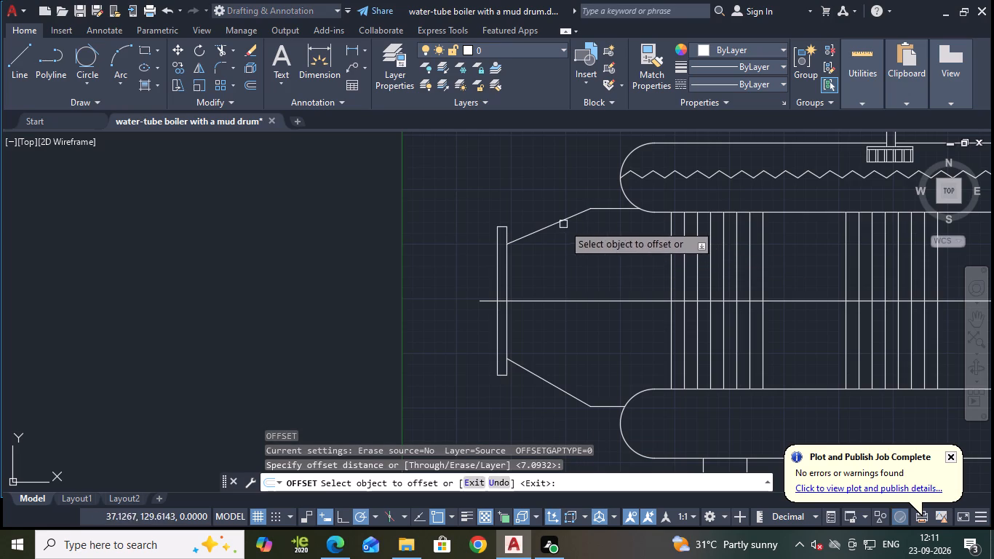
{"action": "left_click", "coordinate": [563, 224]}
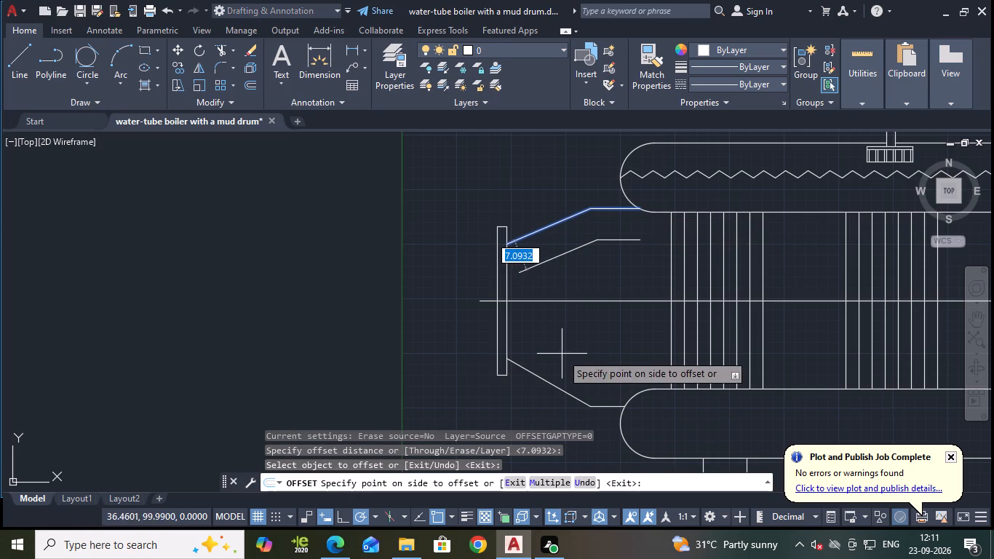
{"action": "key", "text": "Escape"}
Offset the upper tapered polyline outward by 1 unit using the Through option.
{"action": "key", "text": "o"}
{"action": "key", "text": "Return"}
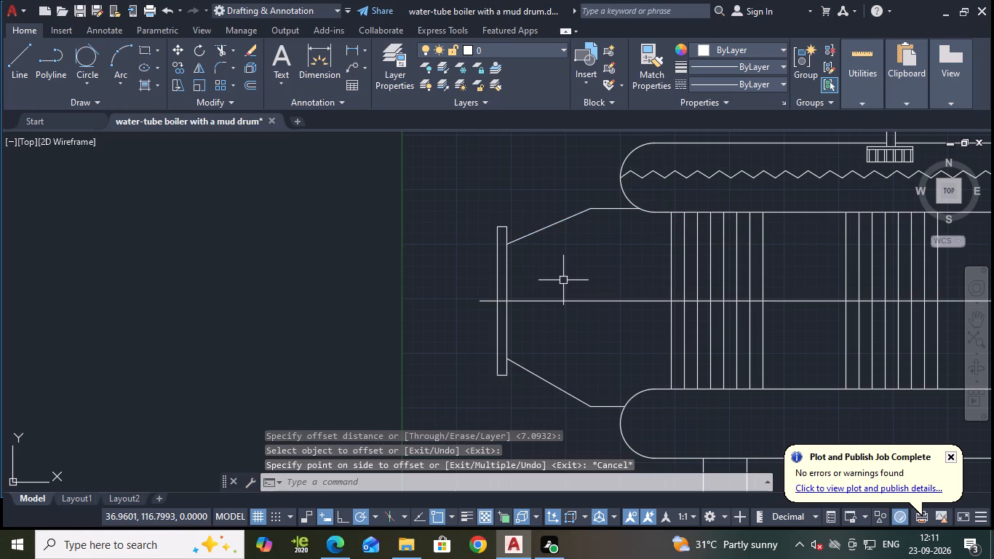
{"action": "left_click", "coordinate": [482, 487]}
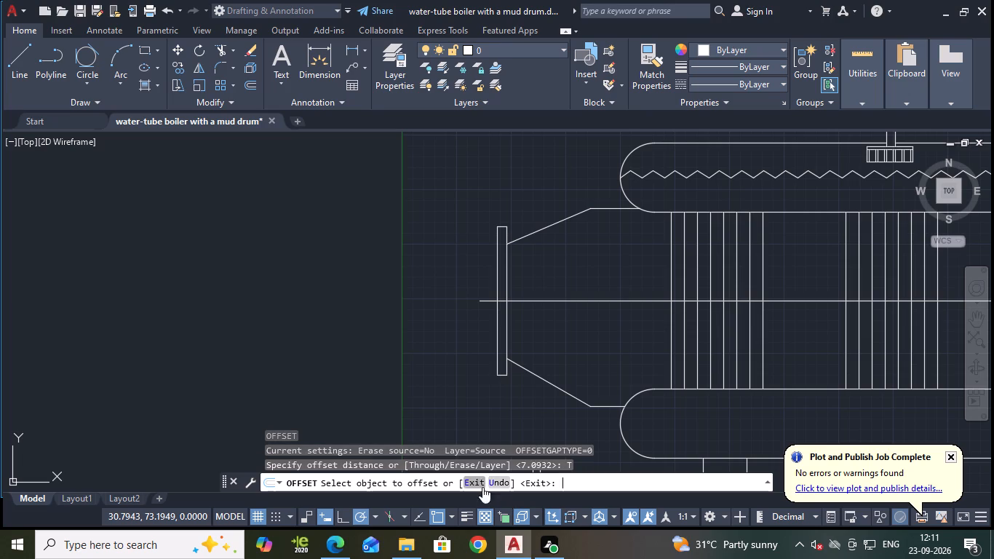
{"action": "left_click", "coordinate": [546, 231]}
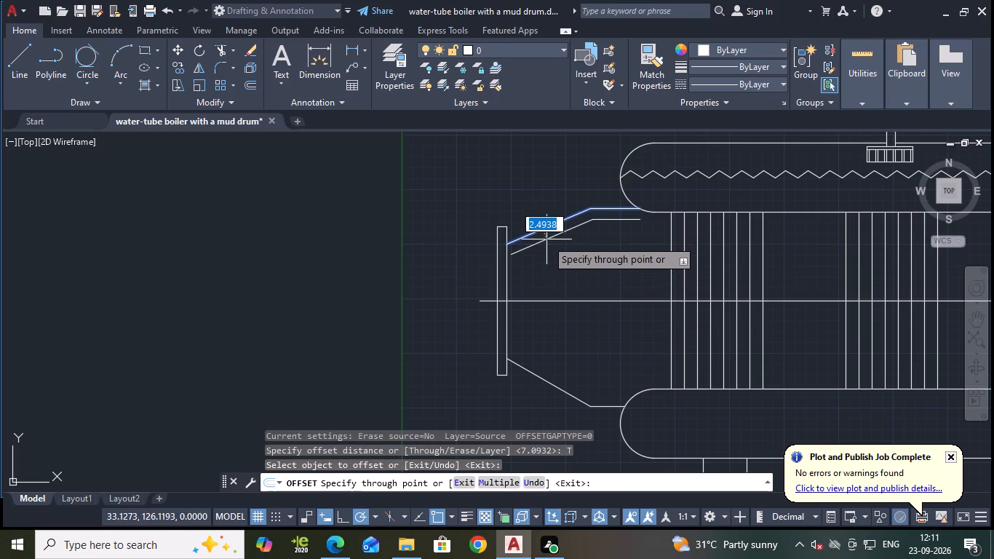
{"action": "scroll", "coordinate": [546, 237], "scroll_direction": "up", "scroll_amount": 2}
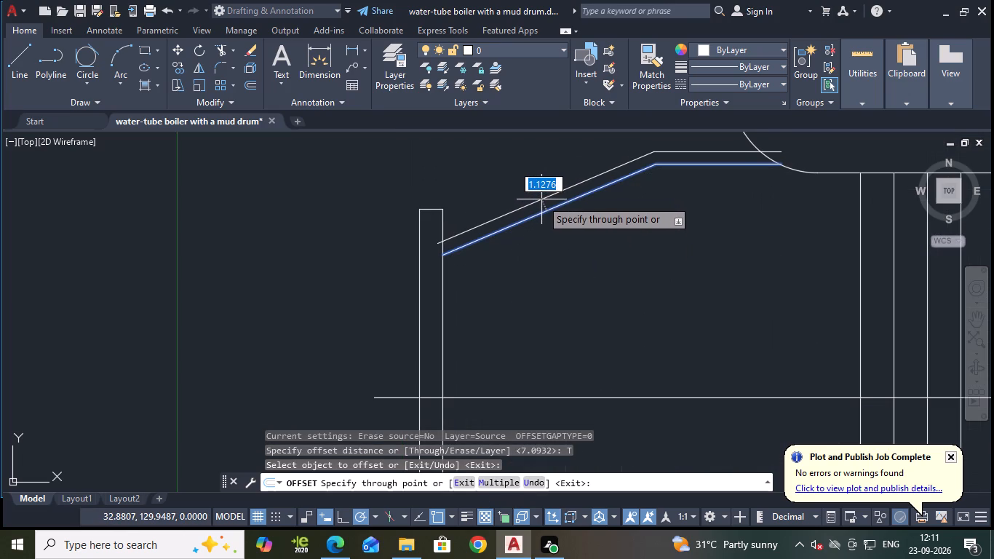
{"action": "key", "text": "1"}
{"action": "key", "text": "Return"}
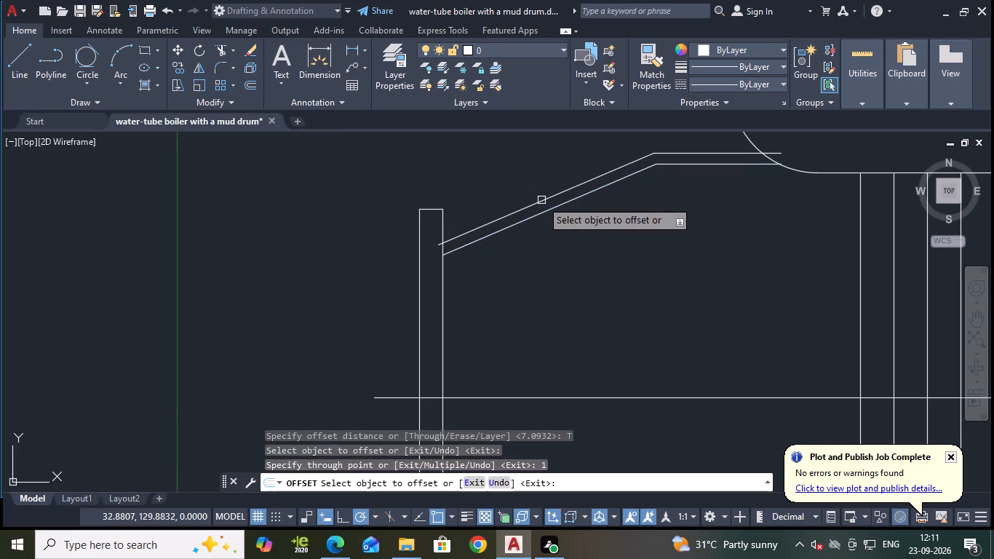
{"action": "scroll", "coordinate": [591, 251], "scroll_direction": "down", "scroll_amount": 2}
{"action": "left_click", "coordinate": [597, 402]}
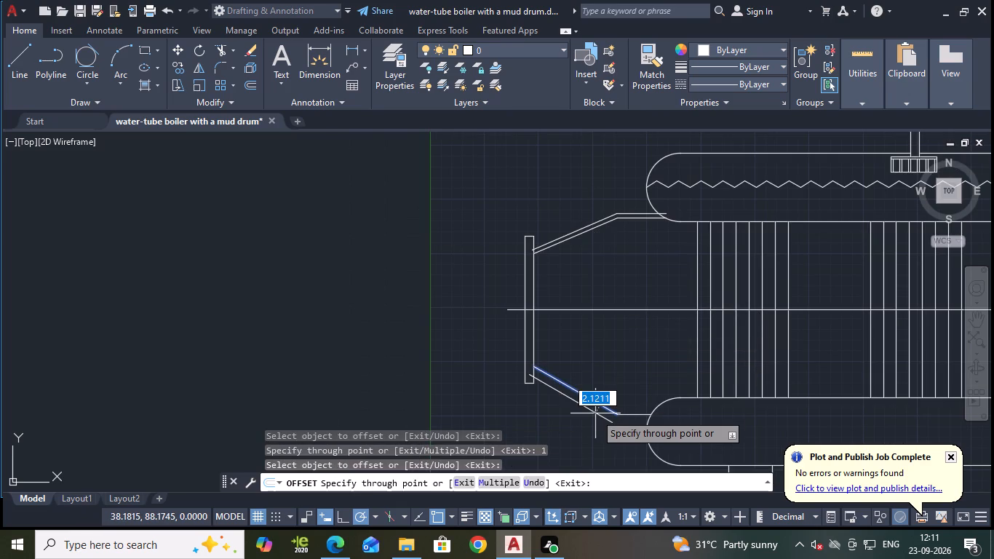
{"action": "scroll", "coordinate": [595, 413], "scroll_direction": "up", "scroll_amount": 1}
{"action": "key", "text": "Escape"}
Join the lower sloped line and its short horizontal line beside the mud drum into one polyline.
{"action": "left_click", "coordinate": [611, 411]}
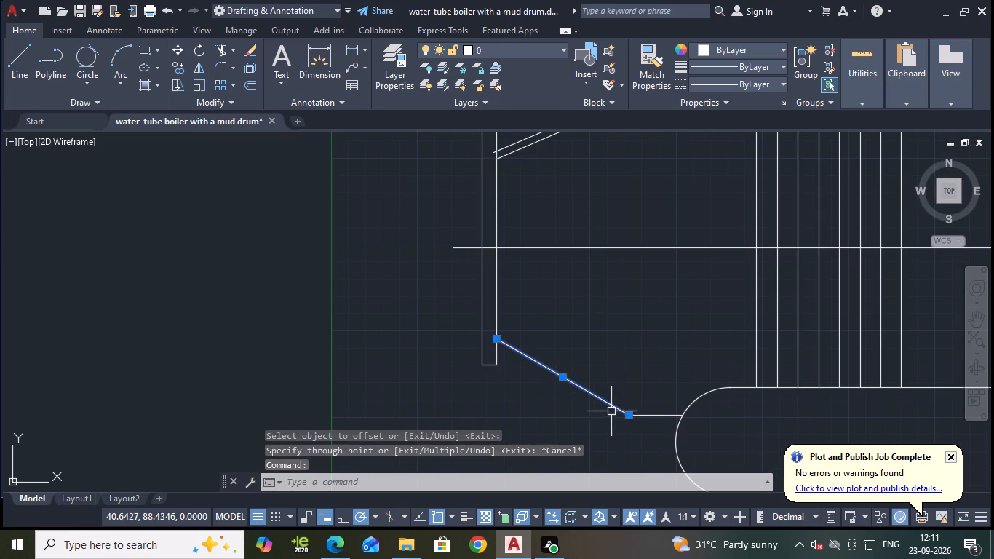
{"action": "left_click", "coordinate": [646, 412]}
{"action": "left_click", "coordinate": [646, 415]}
{"action": "left_click", "coordinate": [646, 415]}
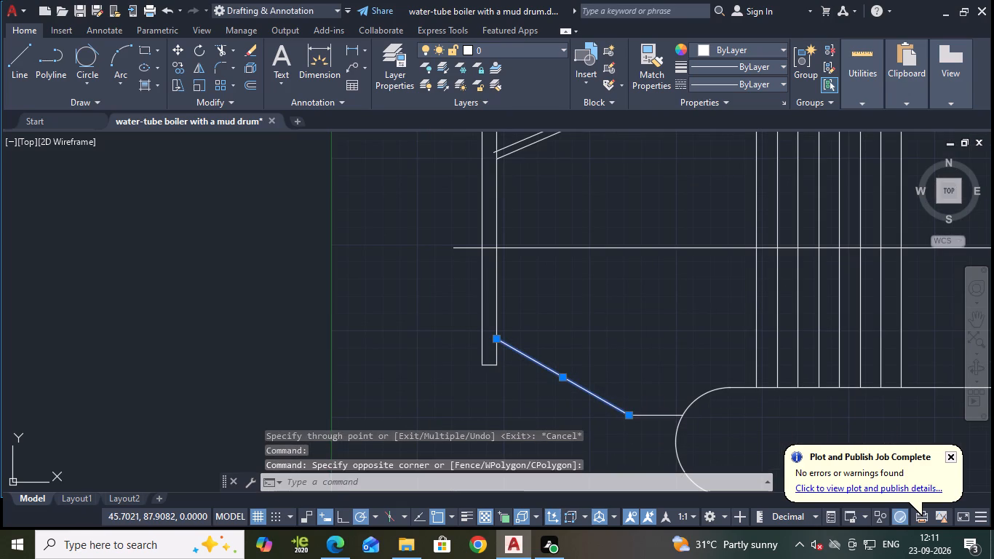
{"action": "left_click", "coordinate": [644, 416]}
{"action": "key", "text": "j"}
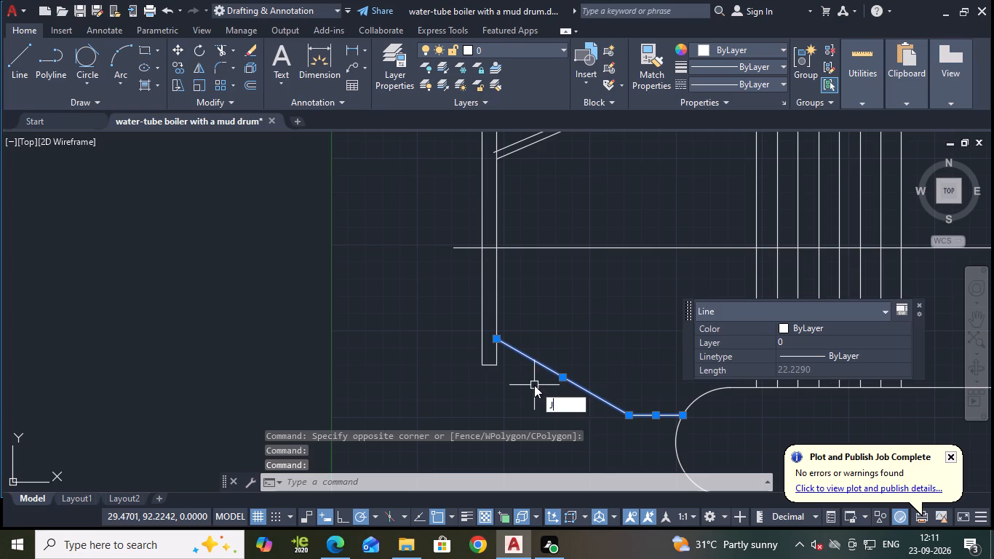
{"action": "key", "text": "Return"}
Offset the lower tapered polyline outward by 1 unit using the Through option.
{"action": "left_click", "coordinate": [588, 394]}
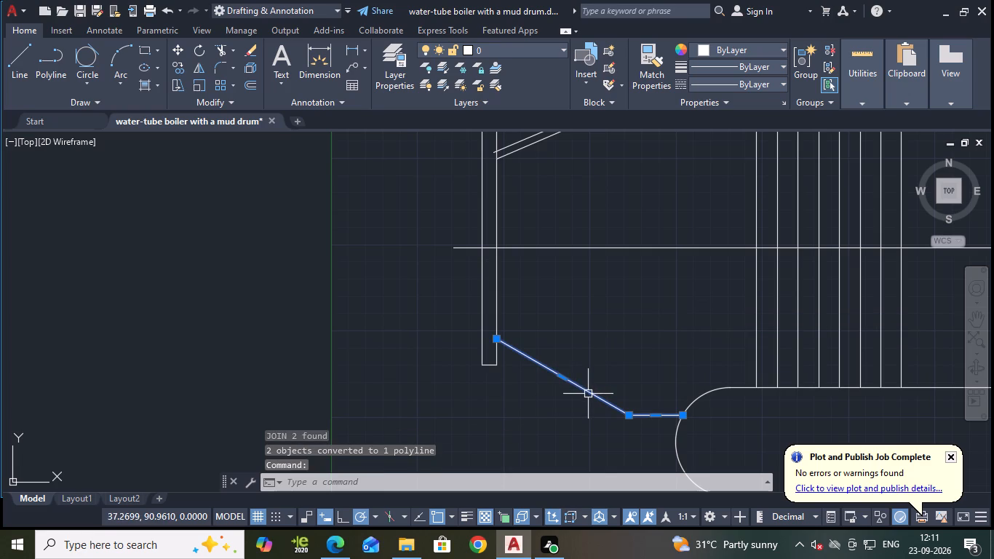
{"action": "key", "text": "o"}
{"action": "key", "text": "Return"}
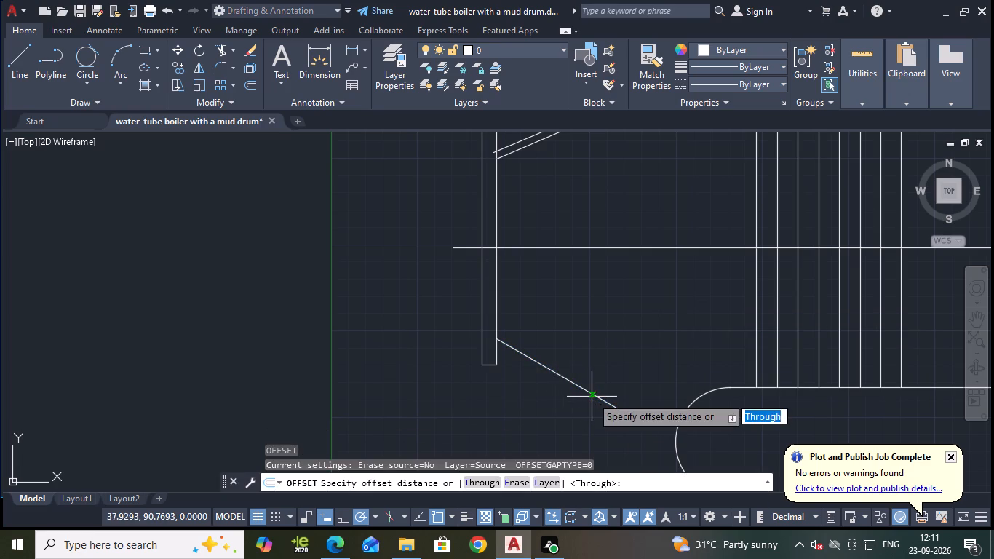
{"action": "key", "text": "Return"}
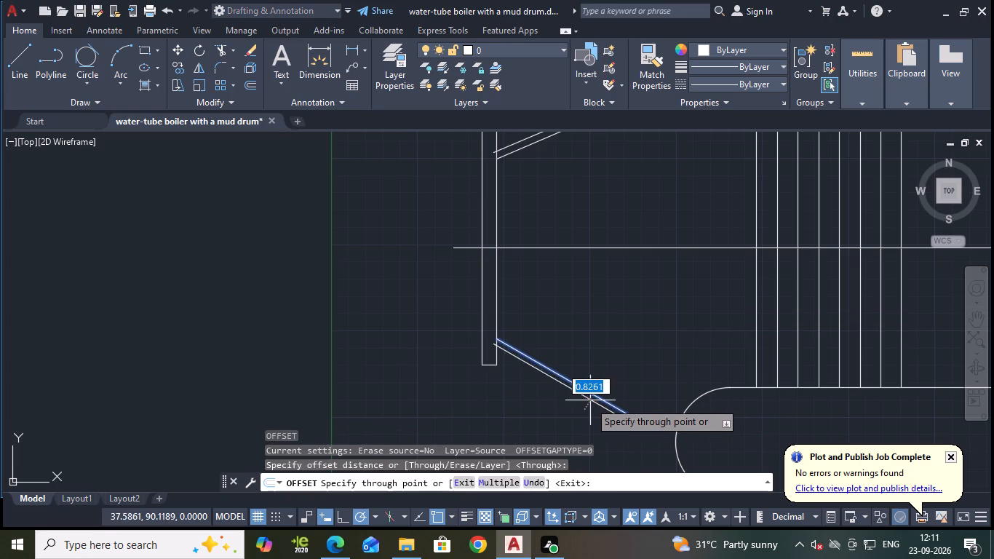
{"action": "scroll", "coordinate": [589, 406], "scroll_direction": "up", "scroll_amount": 1}
{"action": "key", "text": "1"}
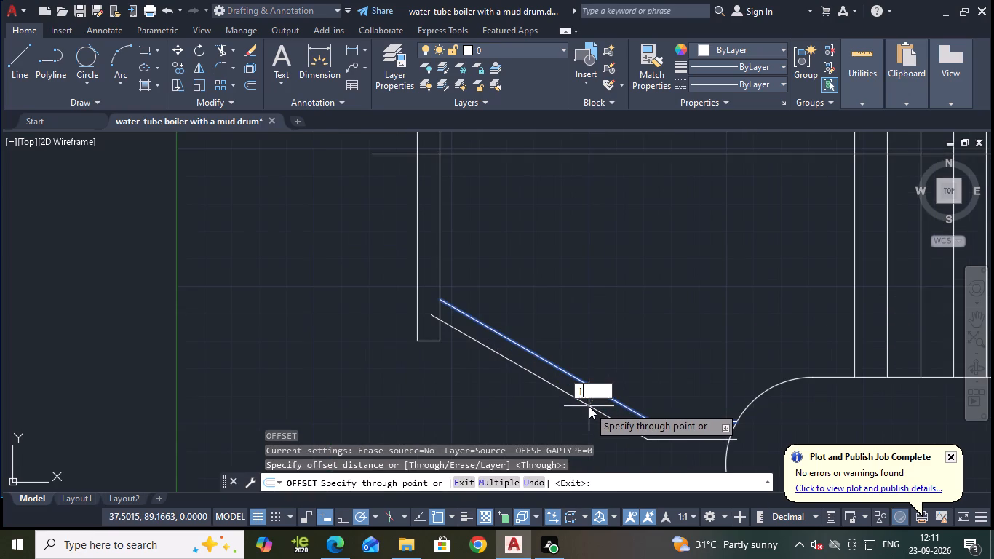
{"action": "key", "text": "Return"}
{"action": "scroll", "coordinate": [589, 405], "scroll_direction": "down", "scroll_amount": 1}
{"action": "scroll", "coordinate": [606, 323], "scroll_direction": "down", "scroll_amount": 1}
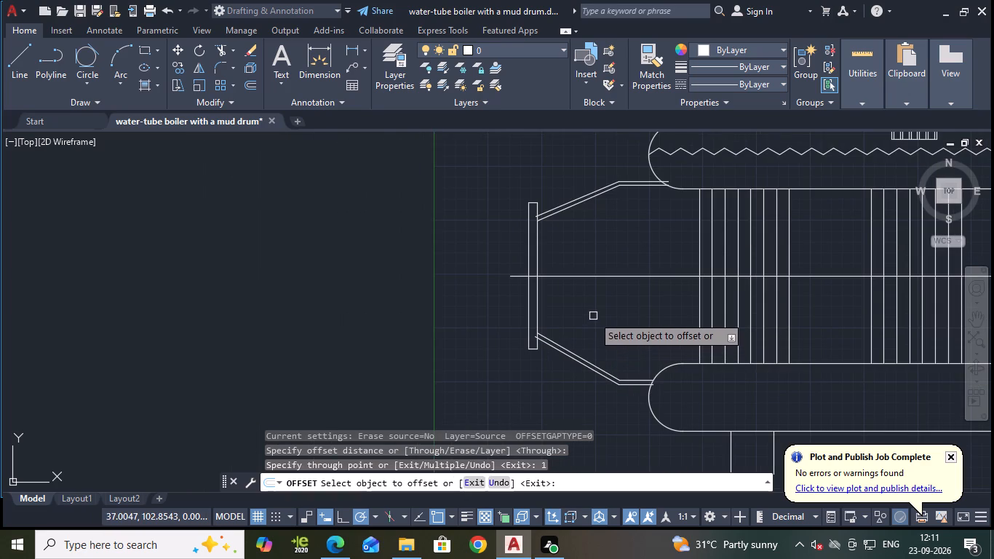
{"action": "key", "text": "Escape"}
Trim the ends of the lower and upper outer taper lines that project into the vertical end plate.
{"action": "scroll", "coordinate": [565, 349], "scroll_direction": "up", "scroll_amount": 2}
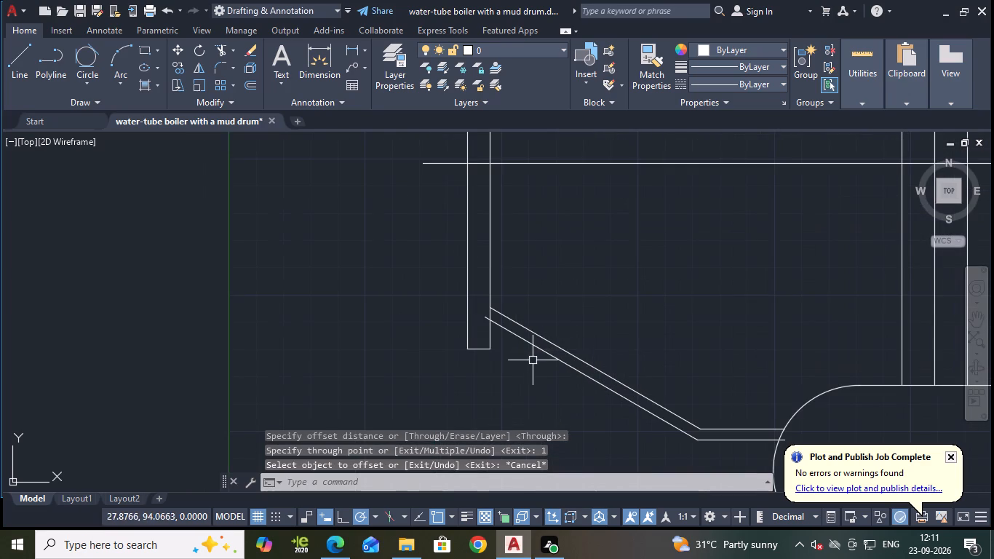
{"action": "type", "text": "TR"}
{"action": "key", "text": "Return"}
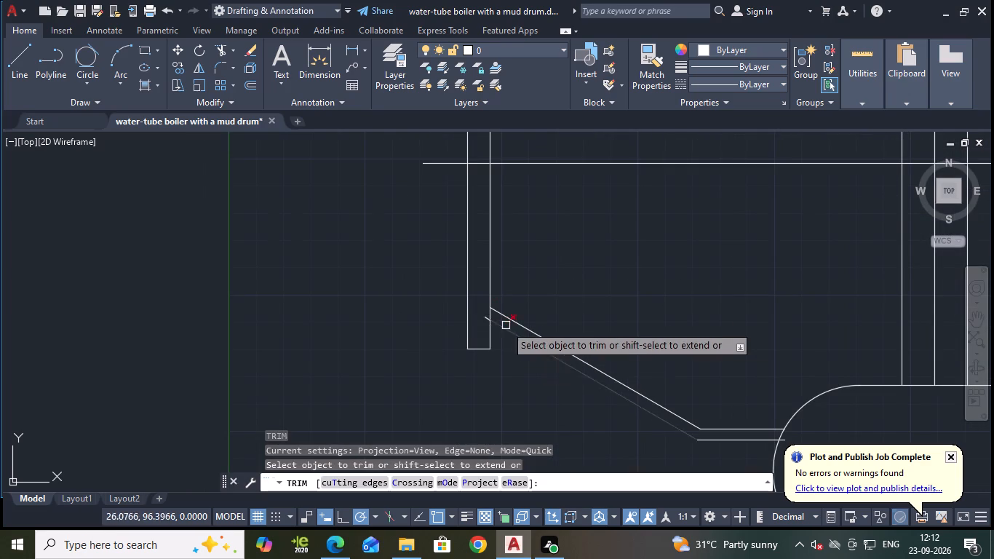
{"action": "scroll", "coordinate": [487, 311], "scroll_direction": "up", "scroll_amount": 2}
{"action": "left_click", "coordinate": [480, 328]}
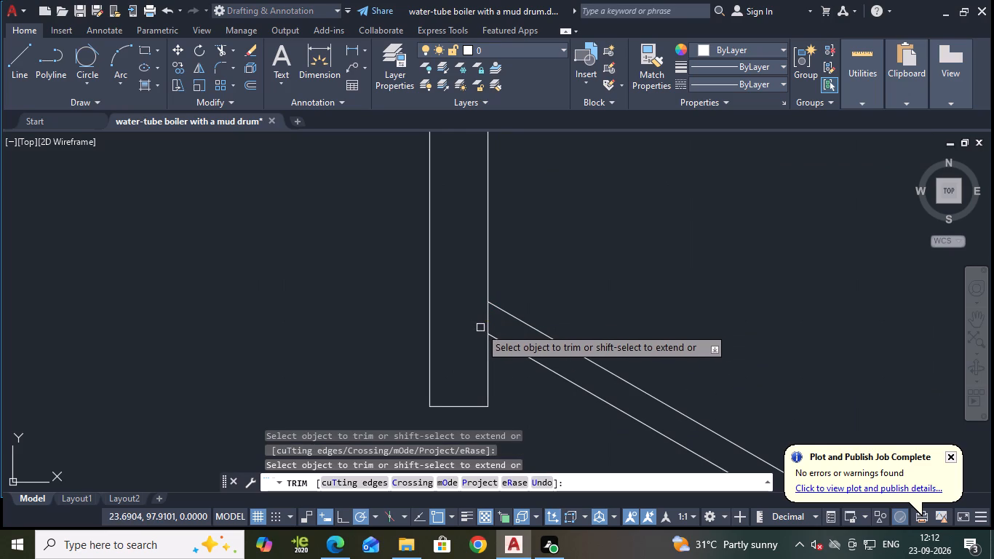
{"action": "scroll", "coordinate": [480, 329], "scroll_direction": "down", "scroll_amount": 5}
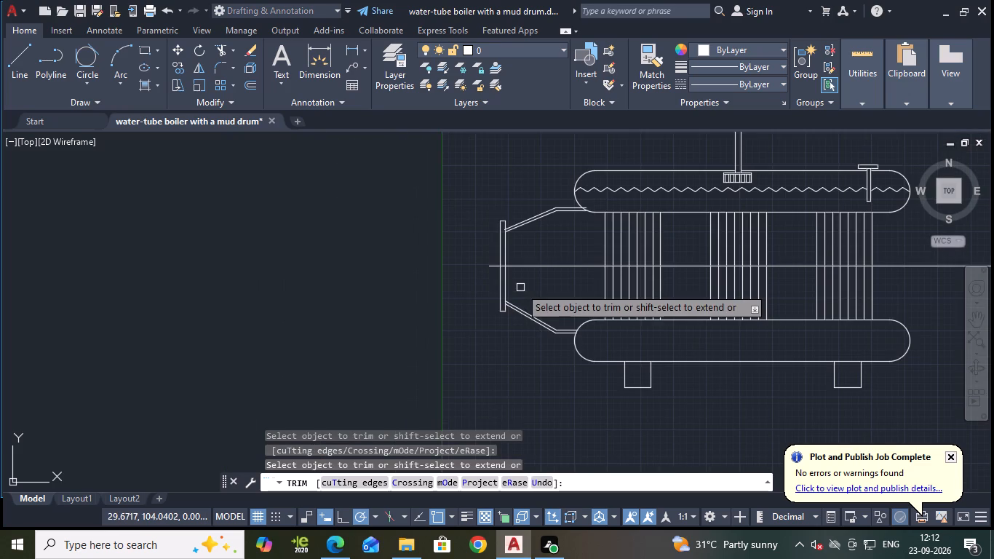
{"action": "middle_click_drag", "start_coordinate": [526, 290], "coordinate": [508, 354]}
{"action": "scroll", "coordinate": [468, 282], "scroll_direction": "up", "scroll_amount": 3}
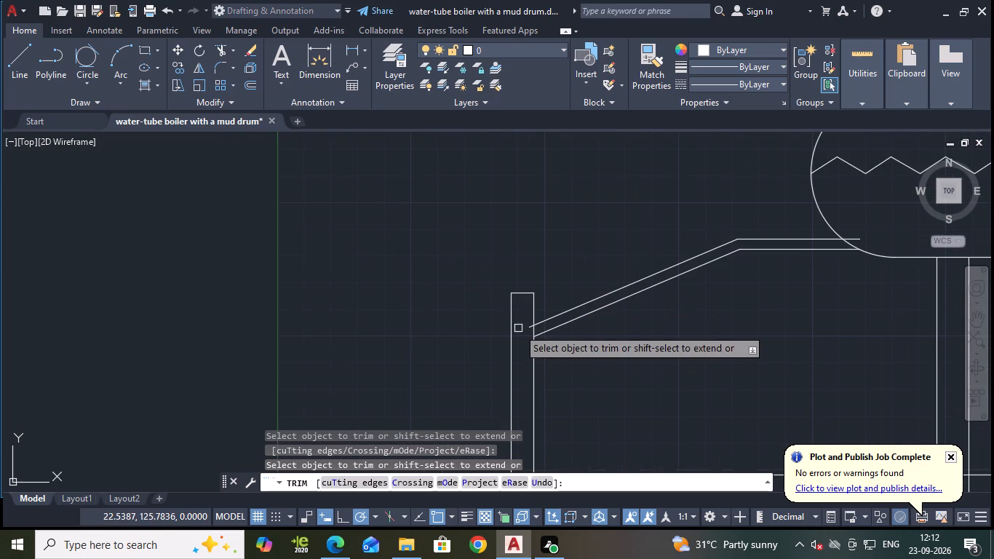
{"action": "left_click", "coordinate": [525, 330]}
{"action": "left_click", "coordinate": [528, 326]}
{"action": "left_click", "coordinate": [529, 325]}
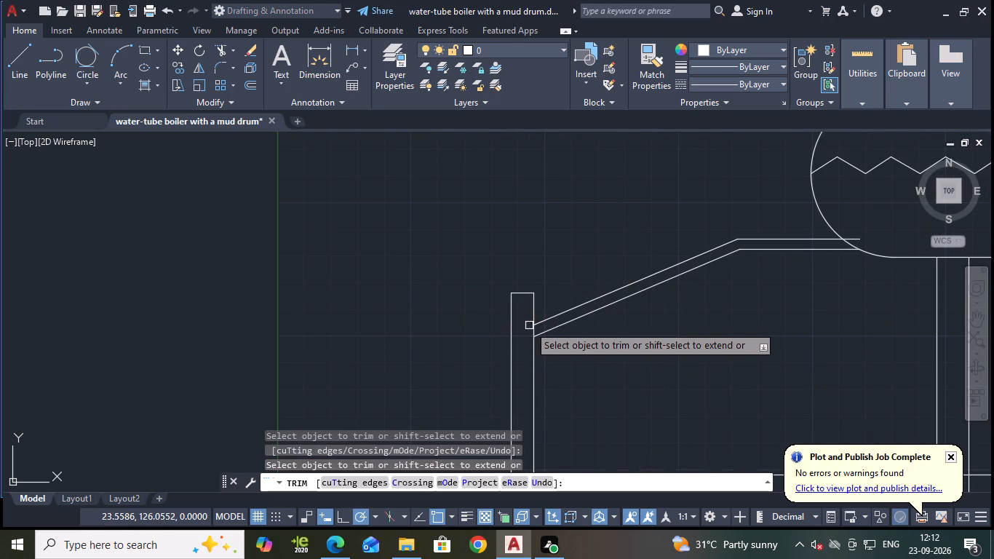
Trim the ends of the upper and lower outer taper lines that project into the upper drum and mud drum.
{"action": "scroll", "coordinate": [528, 326], "scroll_direction": "down", "scroll_amount": 3}
{"action": "scroll", "coordinate": [610, 306], "scroll_direction": "up", "scroll_amount": 6}
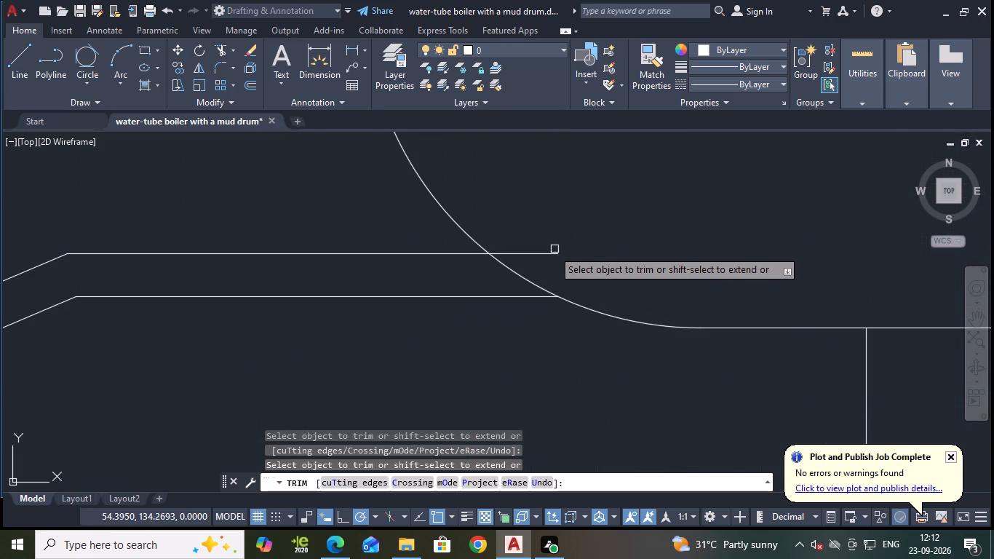
{"action": "left_click", "coordinate": [552, 255]}
{"action": "scroll", "coordinate": [554, 347], "scroll_direction": "down", "scroll_amount": 7}
{"action": "middle_click_drag", "start_coordinate": [567, 393], "coordinate": [565, 319]}
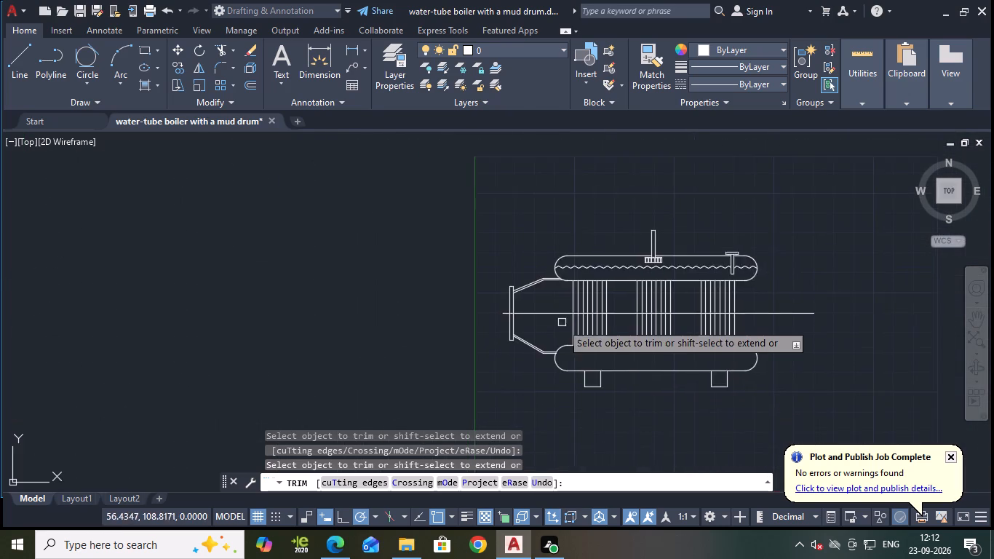
{"action": "scroll", "coordinate": [560, 345], "scroll_direction": "up", "scroll_amount": 4}
{"action": "scroll", "coordinate": [526, 424], "scroll_direction": "up", "scroll_amount": 4}
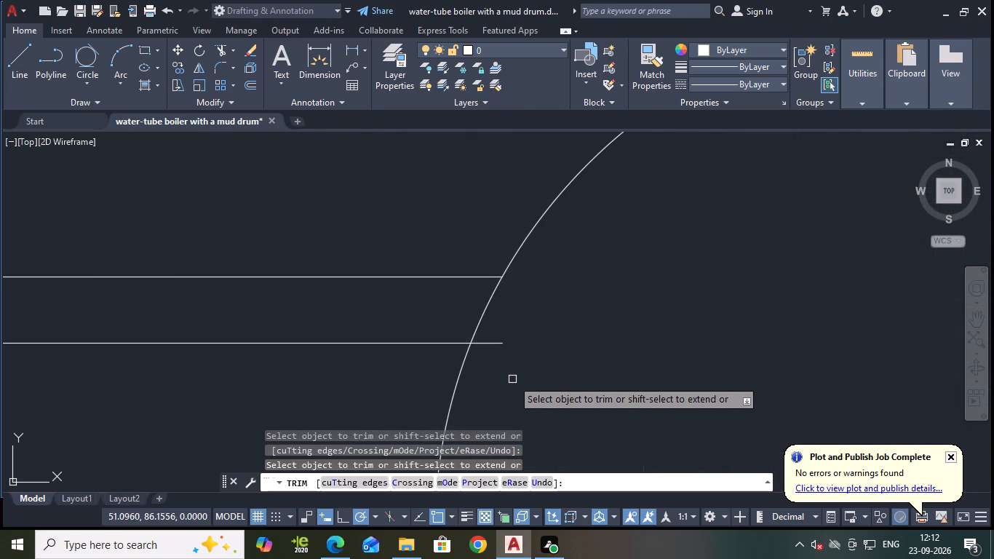
{"action": "left_click", "coordinate": [496, 341]}
{"action": "scroll", "coordinate": [501, 344], "scroll_direction": "down", "scroll_amount": 7}
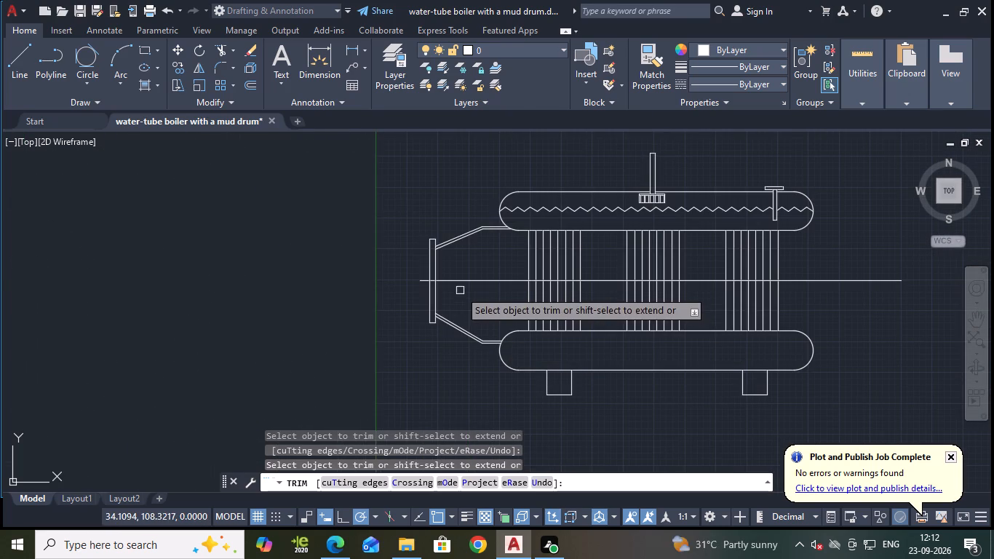
{"action": "key", "text": "Escape"}
Save the drawing.
{"action": "key", "text": "ctrl+s"}
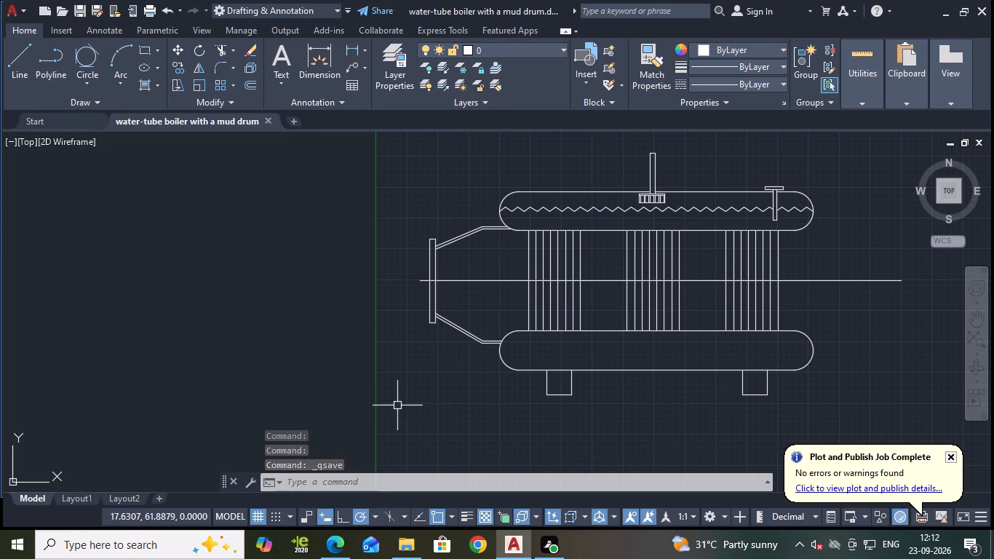
Mirror the double-walled tapered end connection and its end plate about the drums' vertical centreline, keeping the source objects.
{"action": "left_click", "coordinate": [466, 366]}
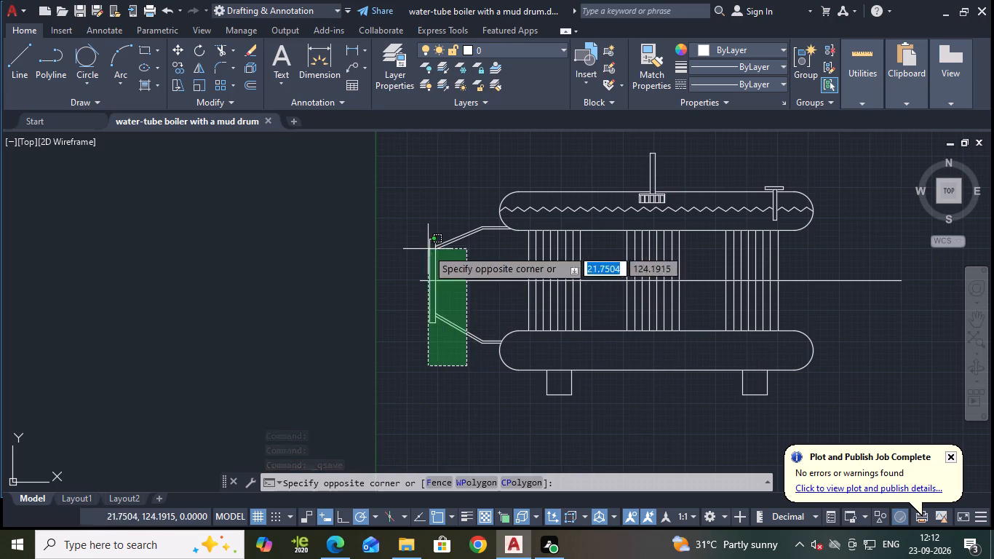
{"action": "left_click", "coordinate": [414, 222]}
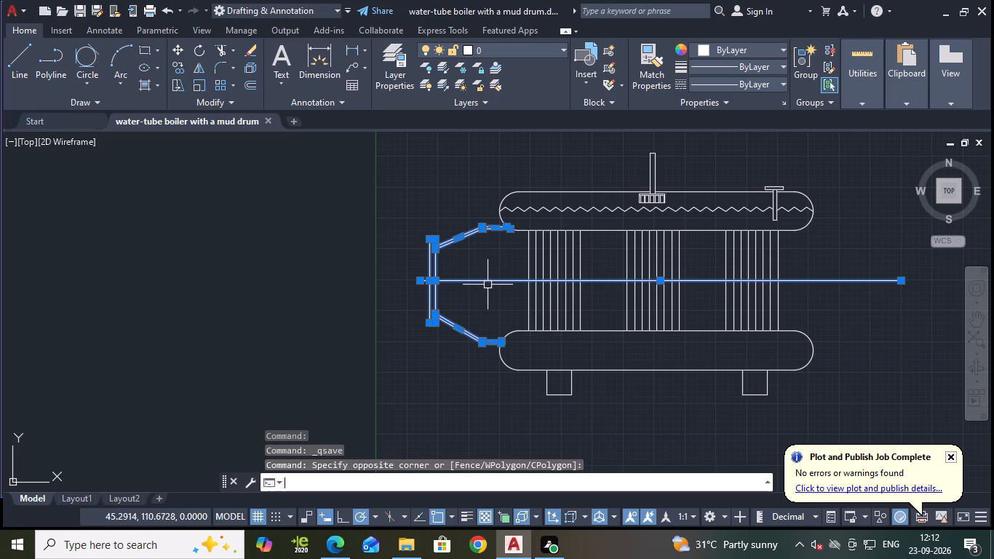
{"action": "left_click", "coordinate": [477, 282], "text": "shift"}
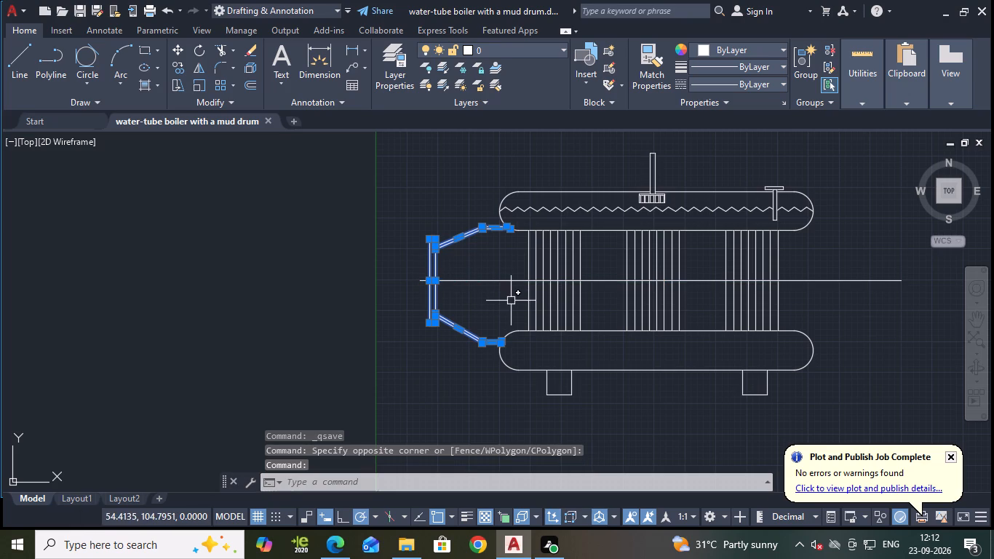
{"action": "type", "text": "mi"}
{"action": "key", "text": "Return"}
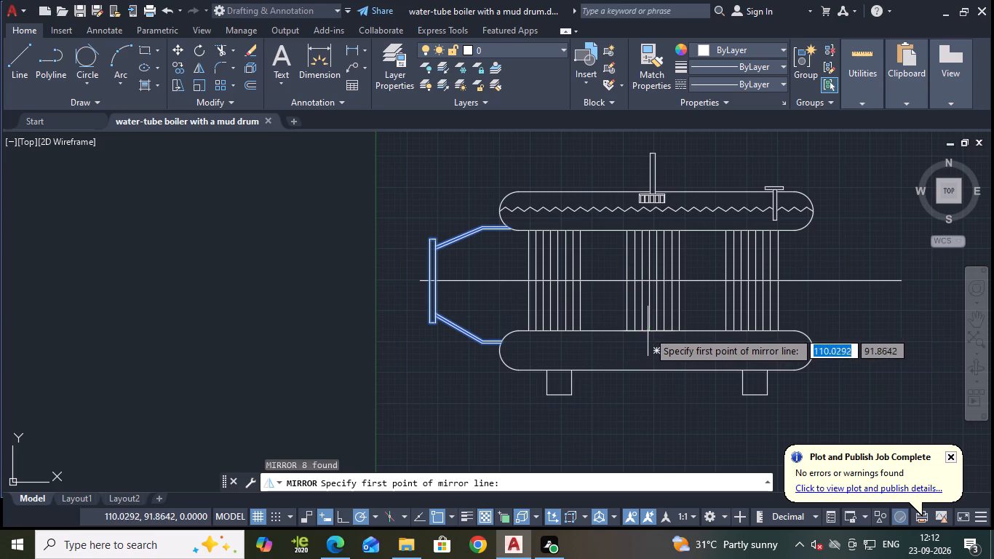
{"action": "left_click", "coordinate": [658, 350]}
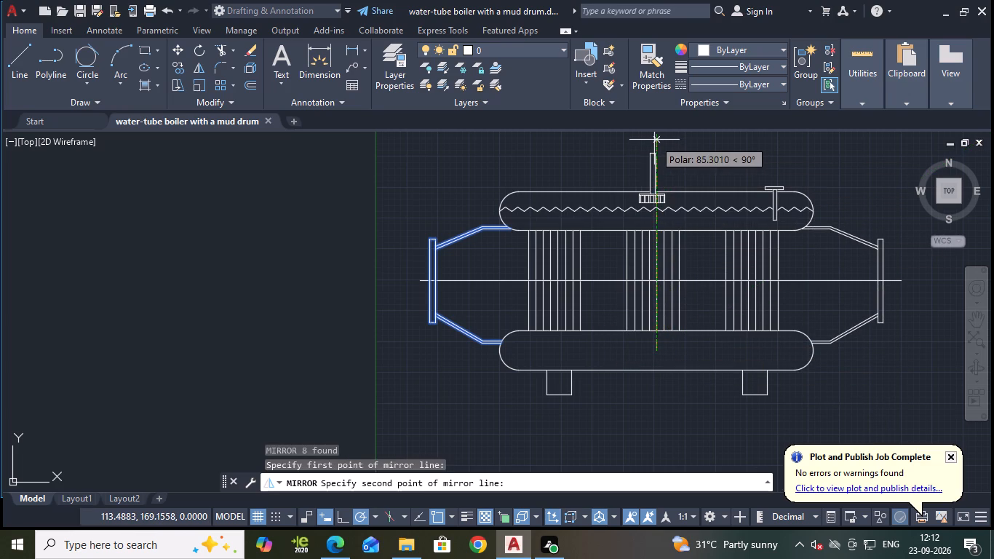
{"action": "middle_click_drag", "start_coordinate": [654, 140], "coordinate": [621, 218]}
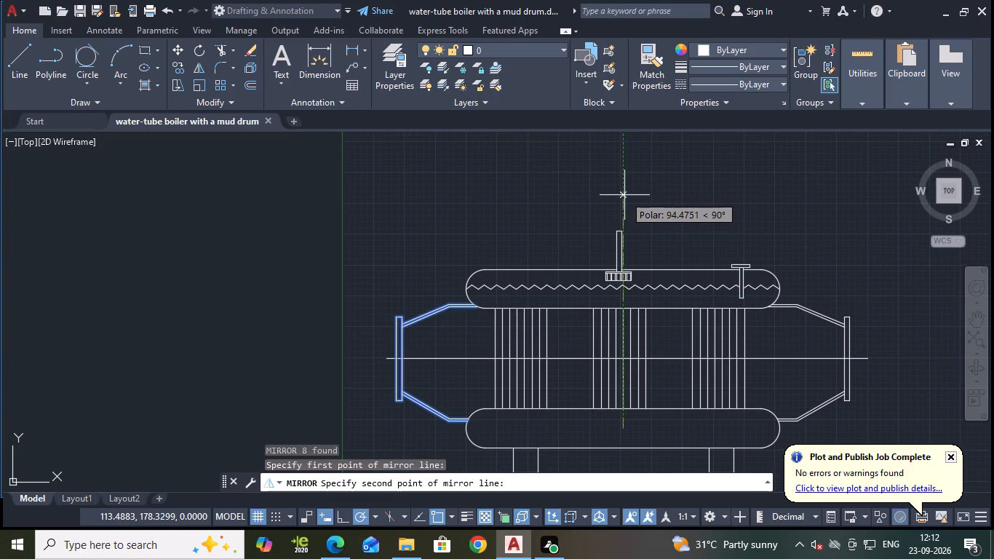
{"action": "left_click", "coordinate": [624, 195]}
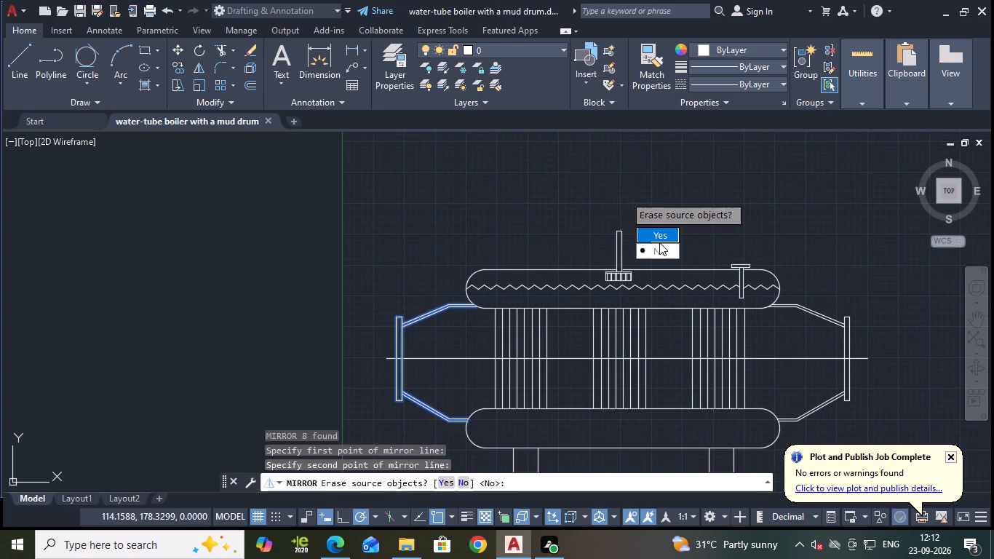
{"action": "left_click_drag", "start_coordinate": [653, 253], "coordinate": [624, 195]}
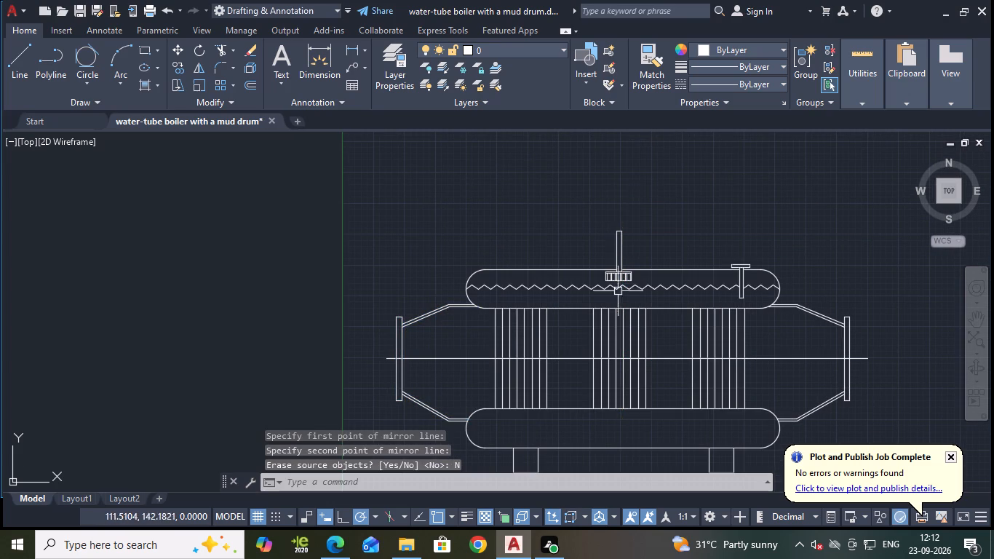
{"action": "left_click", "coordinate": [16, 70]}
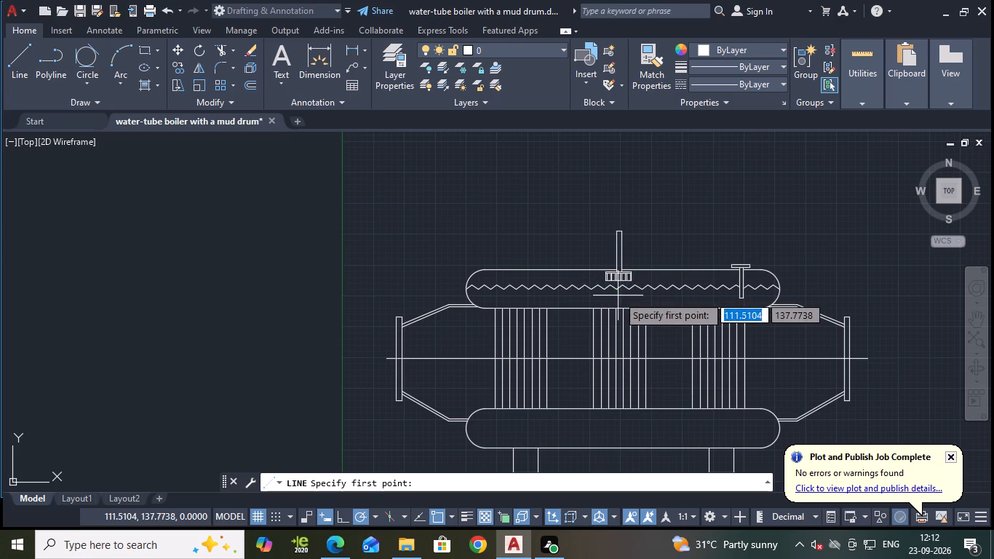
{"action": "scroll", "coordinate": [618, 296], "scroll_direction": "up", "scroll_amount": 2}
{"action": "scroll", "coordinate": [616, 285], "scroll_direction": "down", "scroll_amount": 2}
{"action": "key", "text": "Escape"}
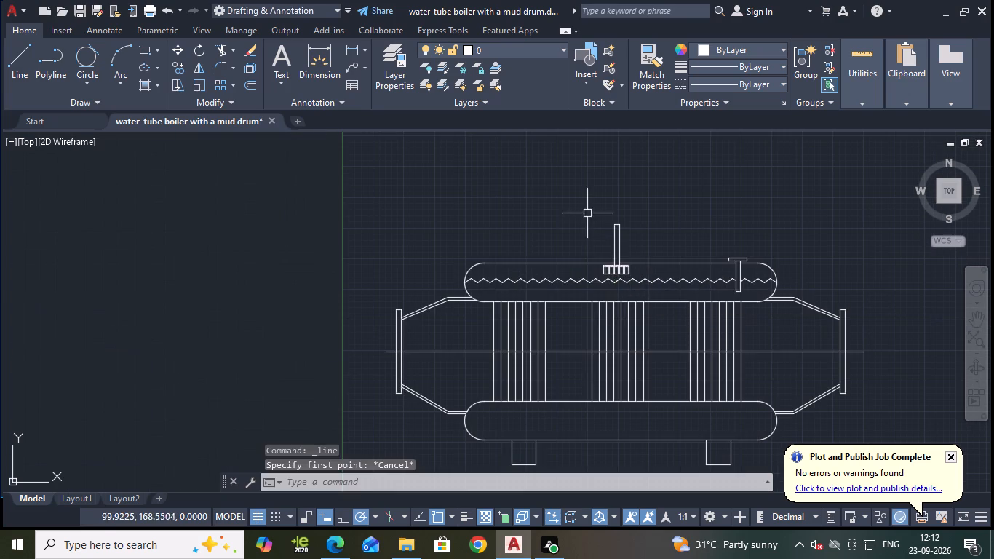
Draw a small horizontal rectangle in the empty space above the left end of the upper drum.
{"action": "left_click", "coordinate": [143, 57]}
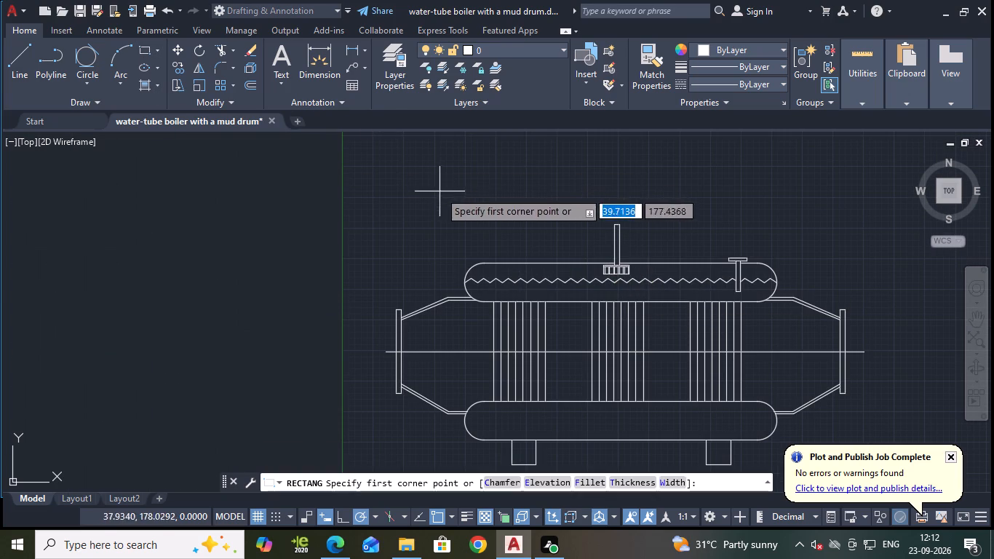
{"action": "left_click", "coordinate": [453, 198]}
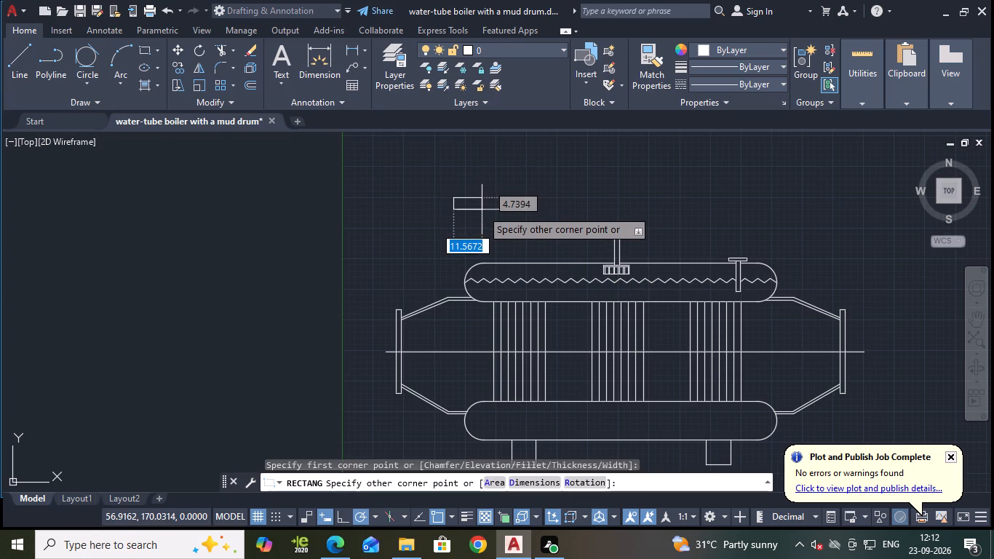
{"action": "left_click", "coordinate": [490, 210]}
{"action": "key", "text": "Escape"}
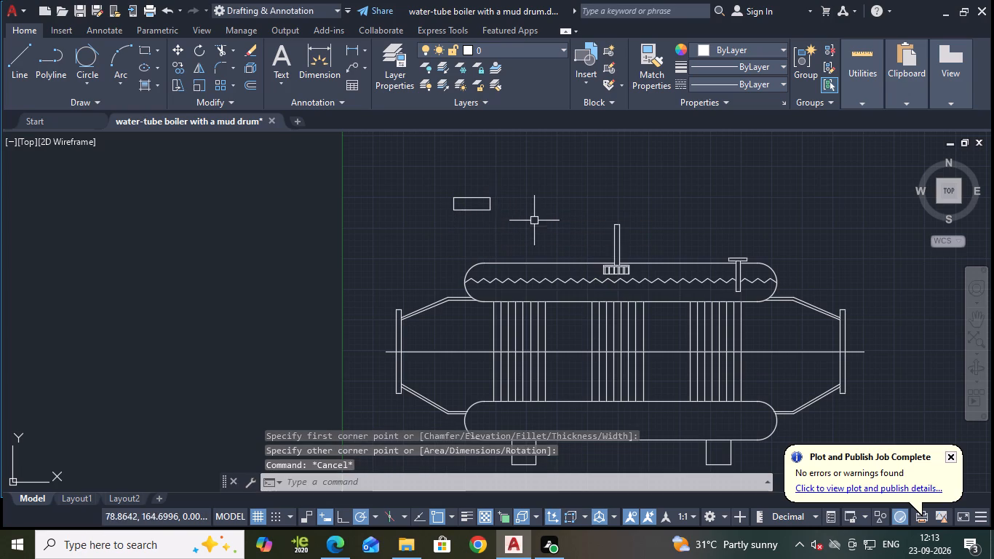
Draw a vertical line upward from the centre of the new small rectangle.
{"action": "left_click", "coordinate": [10, 56]}
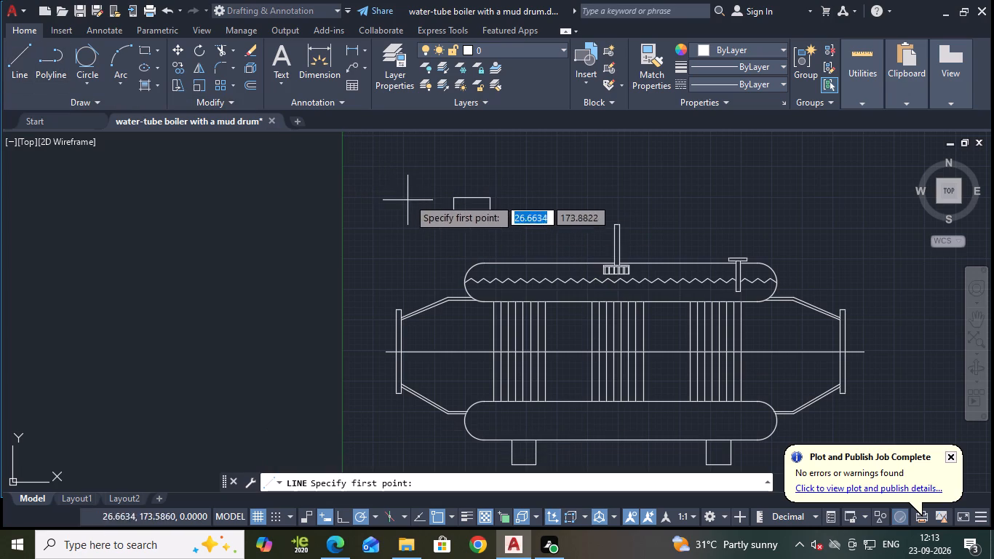
{"action": "left_click", "coordinate": [473, 204]}
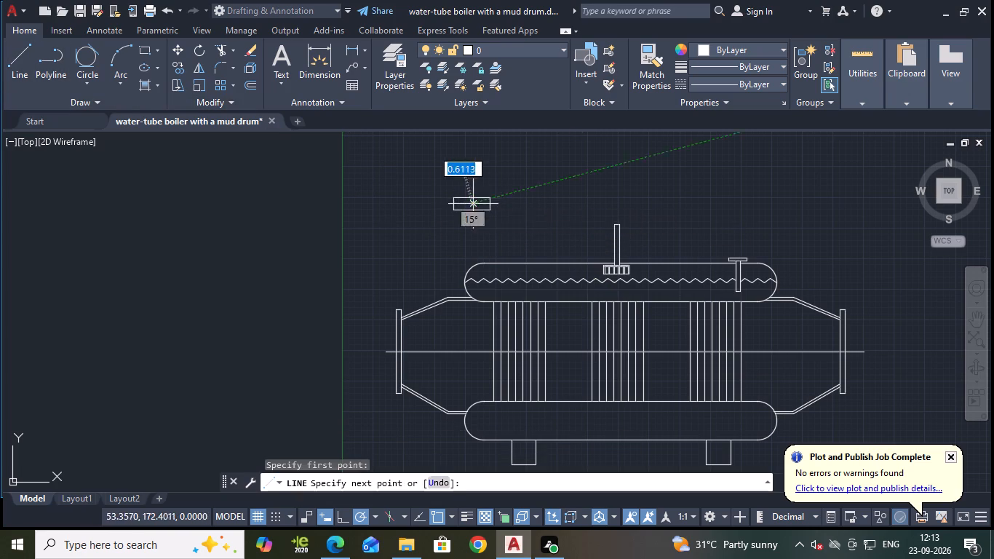
{"action": "left_click", "coordinate": [472, 148]}
{"action": "key", "text": "Escape"}
Offset the vertical line by 2 units to each side using the Through option.
{"action": "middle_click_drag", "start_coordinate": [515, 193], "coordinate": [525, 222]}
{"action": "key", "text": "o"}
{"action": "key", "text": "Return"}
{"action": "key", "text": "Return"}
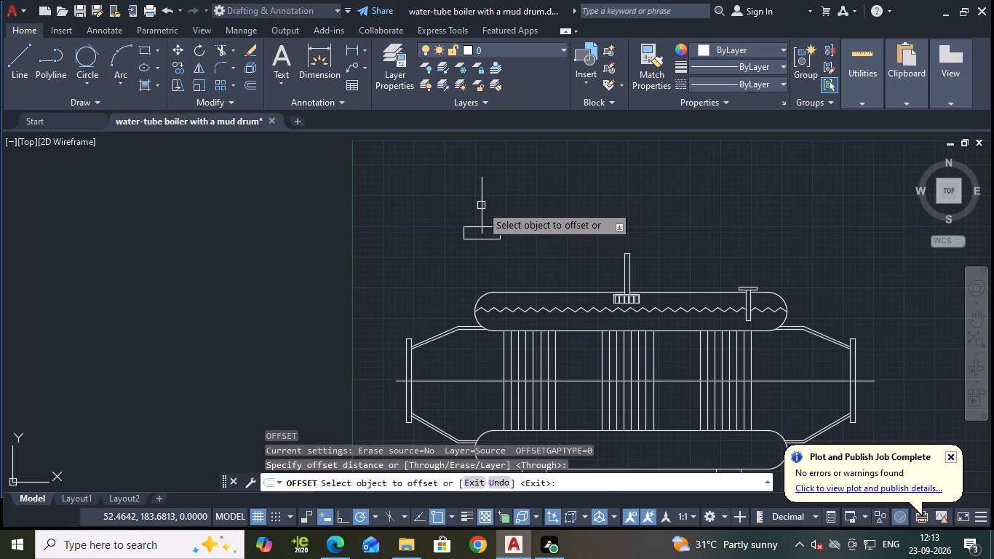
{"action": "left_click", "coordinate": [480, 205]}
{"action": "key", "text": "2"}
{"action": "key", "text": "Return"}
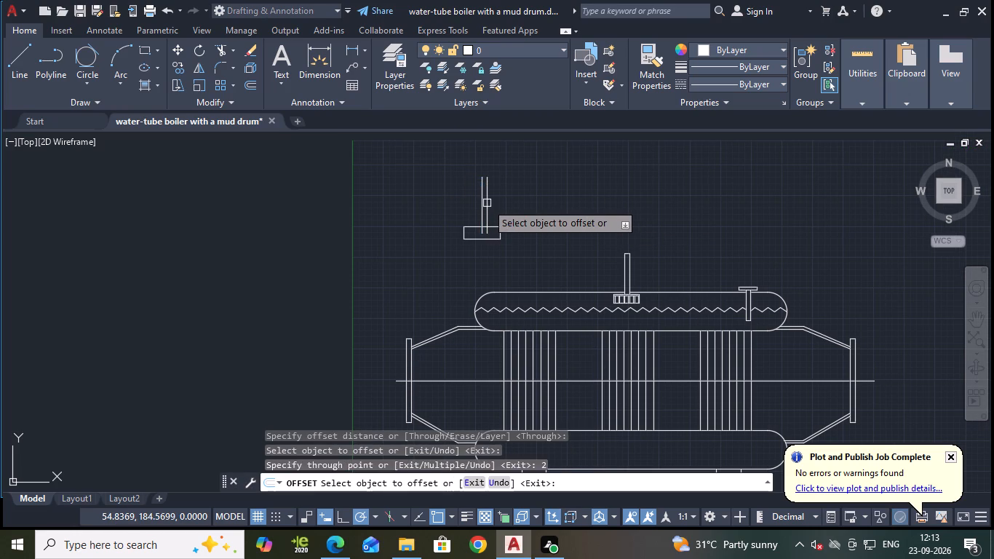
{"action": "left_click", "coordinate": [482, 208]}
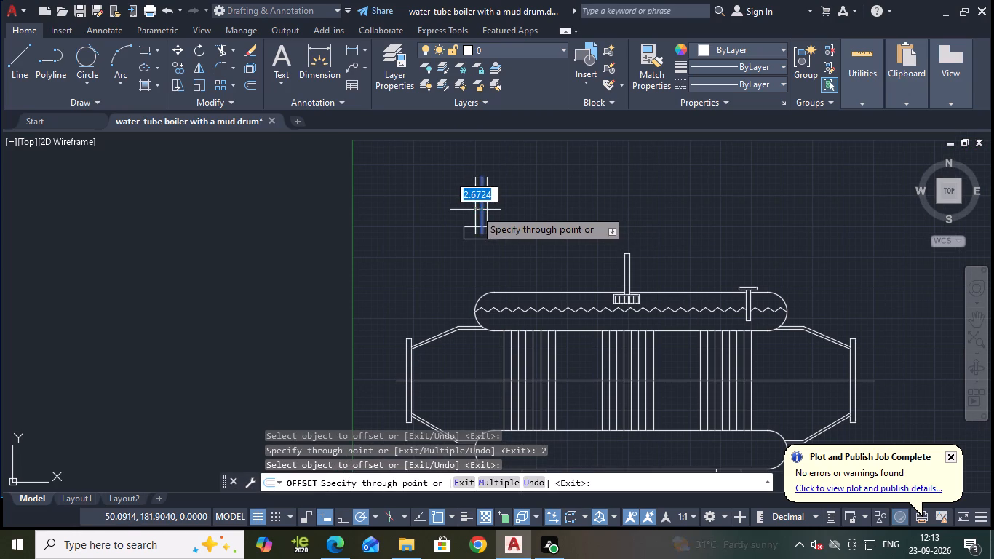
{"action": "key", "text": "2"}
{"action": "key", "text": "Return"}
{"action": "key", "text": "Escape"}
Trim the three vertical line ends inside the small rectangle and remove the middle line.
{"action": "type", "text": "tr"}
{"action": "key", "text": "Return"}
{"action": "scroll", "coordinate": [503, 178], "scroll_direction": "up", "scroll_amount": 2}
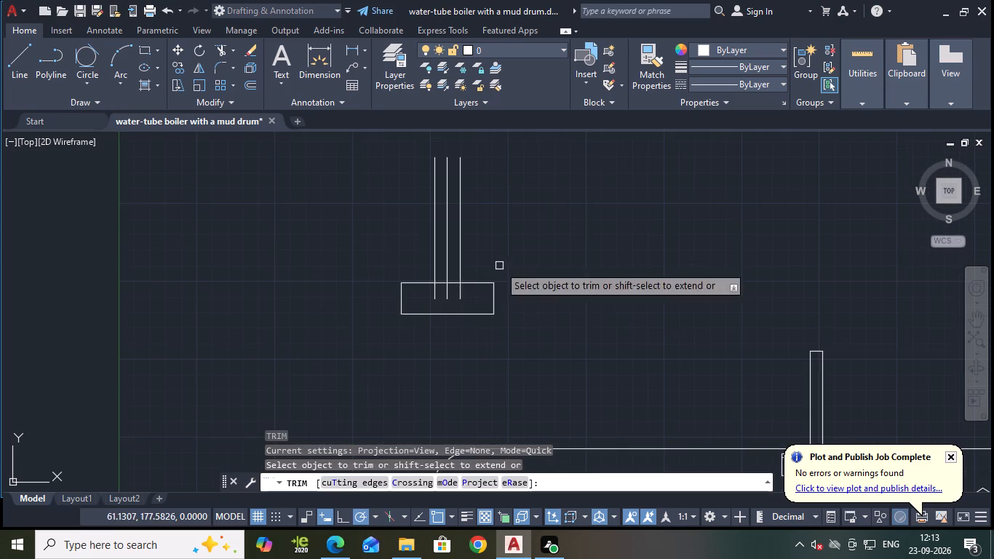
{"action": "left_click_drag", "start_coordinate": [464, 299], "coordinate": [442, 296]}
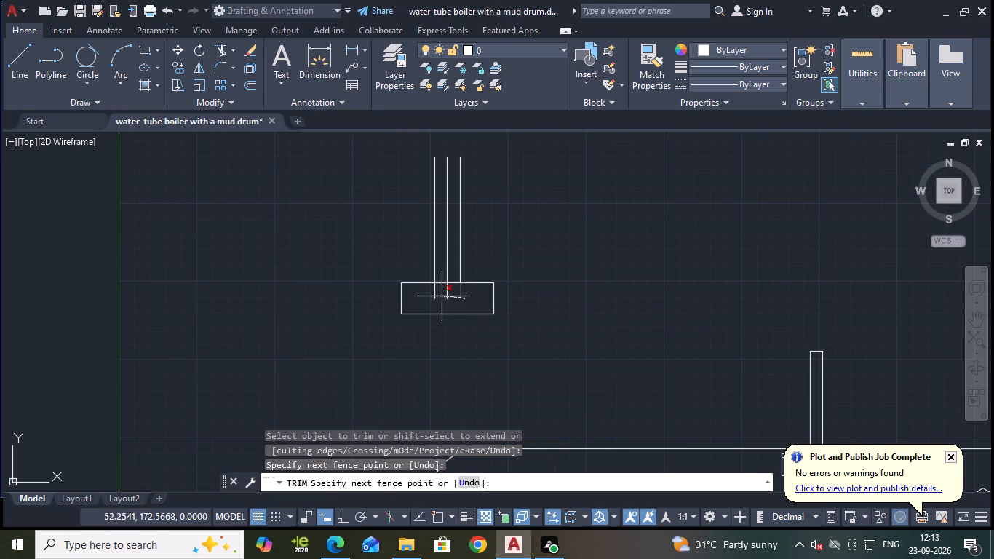
{"action": "left_click_drag", "start_coordinate": [442, 296], "coordinate": [432, 296]}
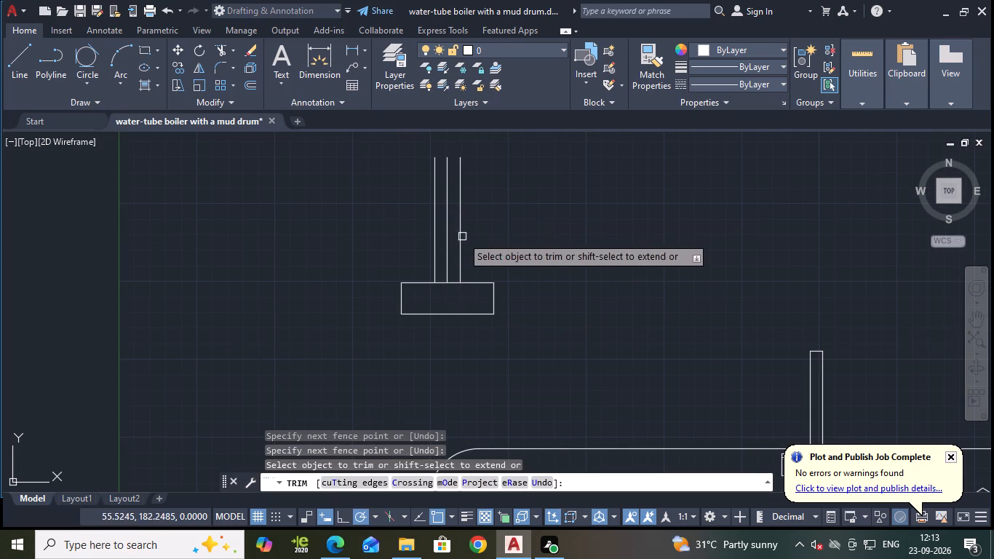
{"action": "left_click", "coordinate": [447, 251]}
{"action": "key", "text": "Escape"}
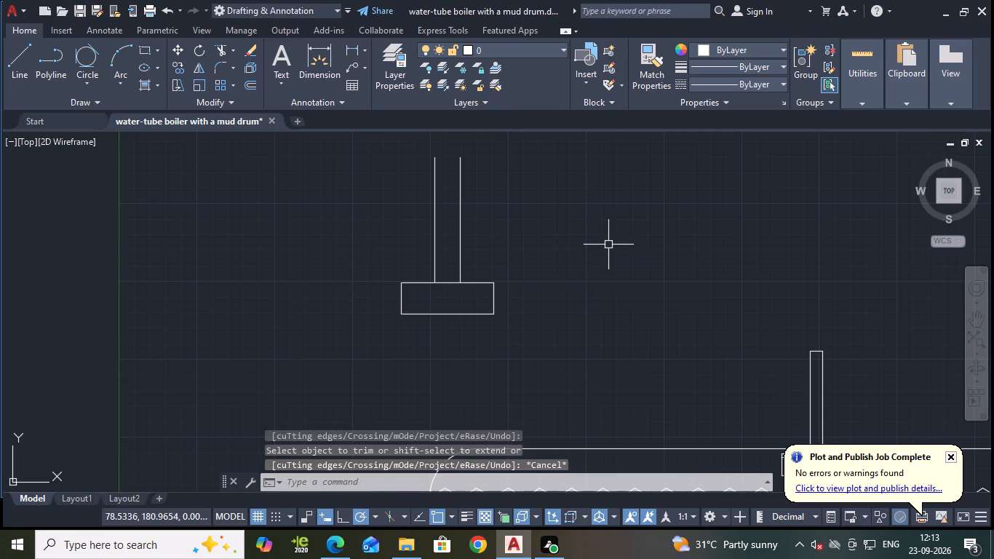
Close the top of the small rectangle's vertical stem with a line joining its two sides.
{"action": "scroll", "coordinate": [608, 245], "scroll_direction": "down", "scroll_amount": 2}
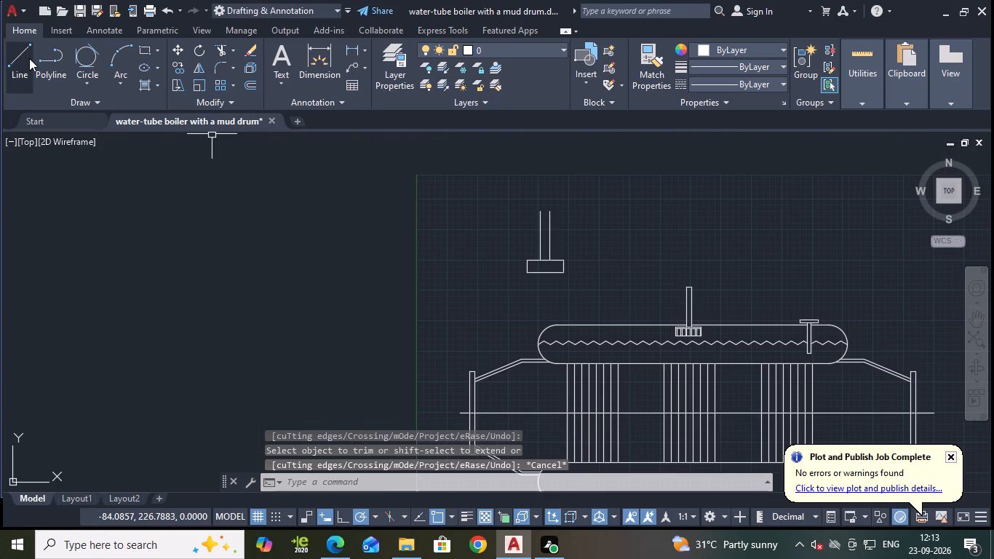
{"action": "left_click", "coordinate": [24, 58]}
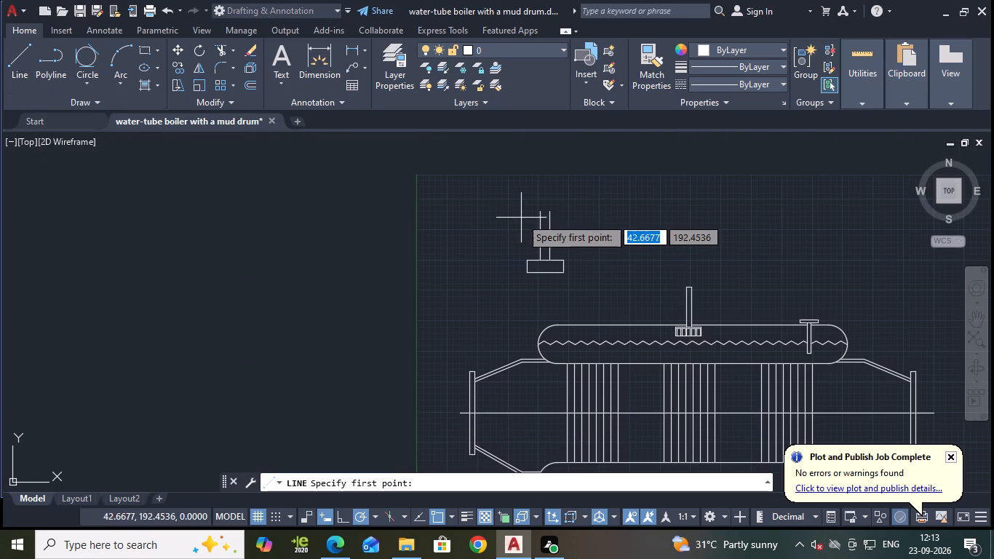
{"action": "left_click", "coordinate": [539, 214]}
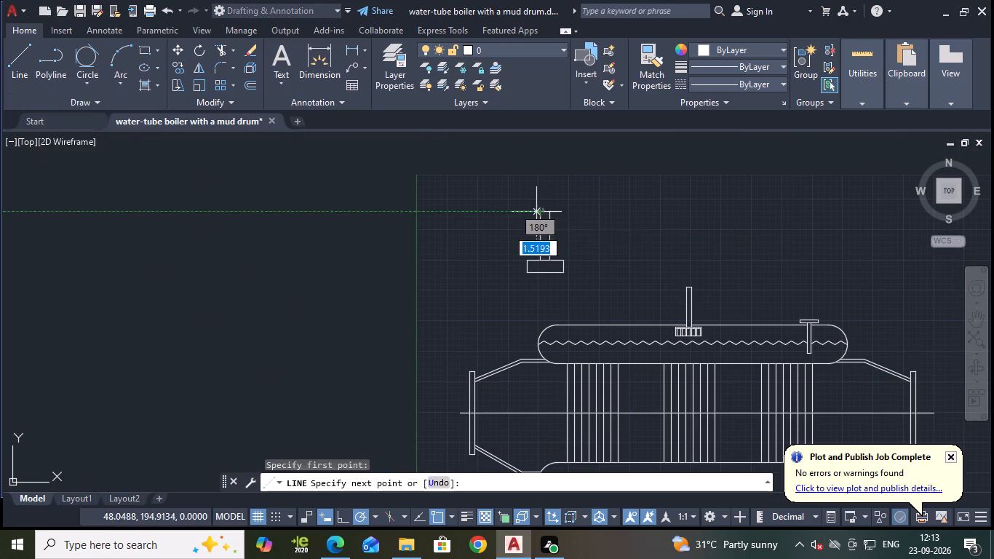
{"action": "scroll", "coordinate": [538, 209], "scroll_direction": "up", "scroll_amount": 2}
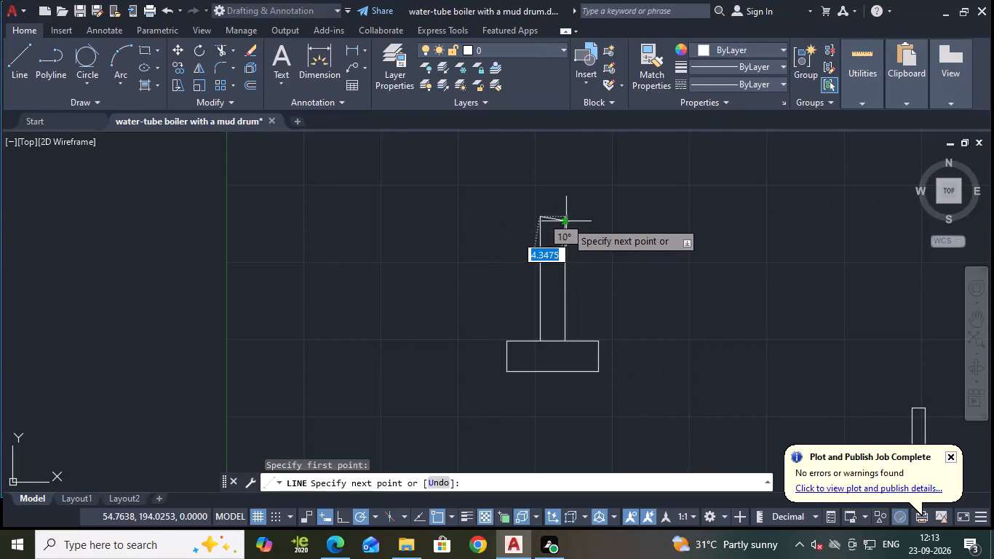
{"action": "left_click", "coordinate": [565, 219]}
{"action": "key", "text": "Escape"}
Erase the slotted rectangular fitting and its horizontal top line beneath the central vertical pipe in the upper drum.
{"action": "scroll", "coordinate": [594, 222], "scroll_direction": "down", "scroll_amount": 1}
{"action": "scroll", "coordinate": [622, 286], "scroll_direction": "down", "scroll_amount": 1}
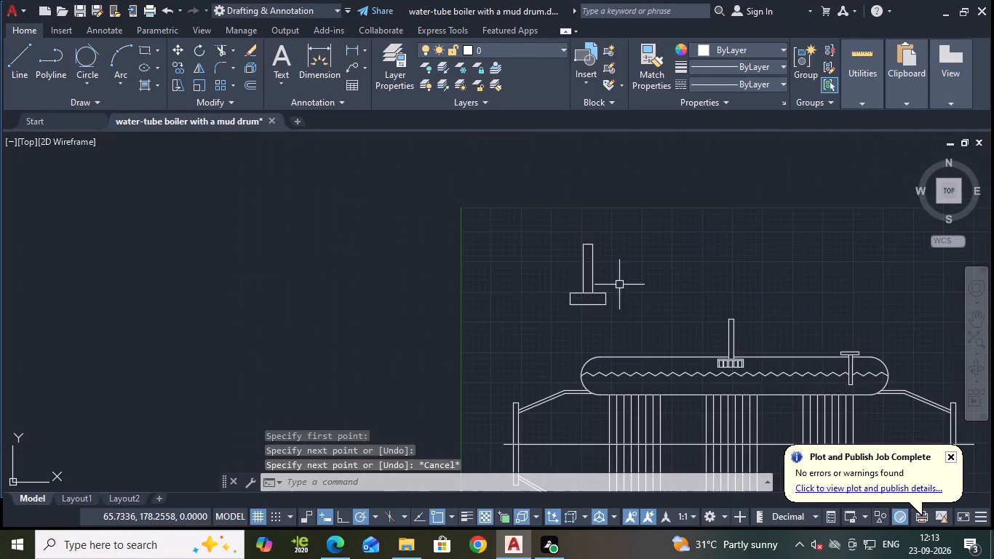
{"action": "middle_click_drag", "start_coordinate": [619, 285], "coordinate": [558, 243]}
{"action": "scroll", "coordinate": [728, 333], "scroll_direction": "up", "scroll_amount": 1}
{"action": "scroll", "coordinate": [669, 326], "scroll_direction": "up", "scroll_amount": 3}
{"action": "left_click_drag", "start_coordinate": [621, 322], "coordinate": [536, 293]}
{"action": "left_click", "coordinate": [399, 264]}
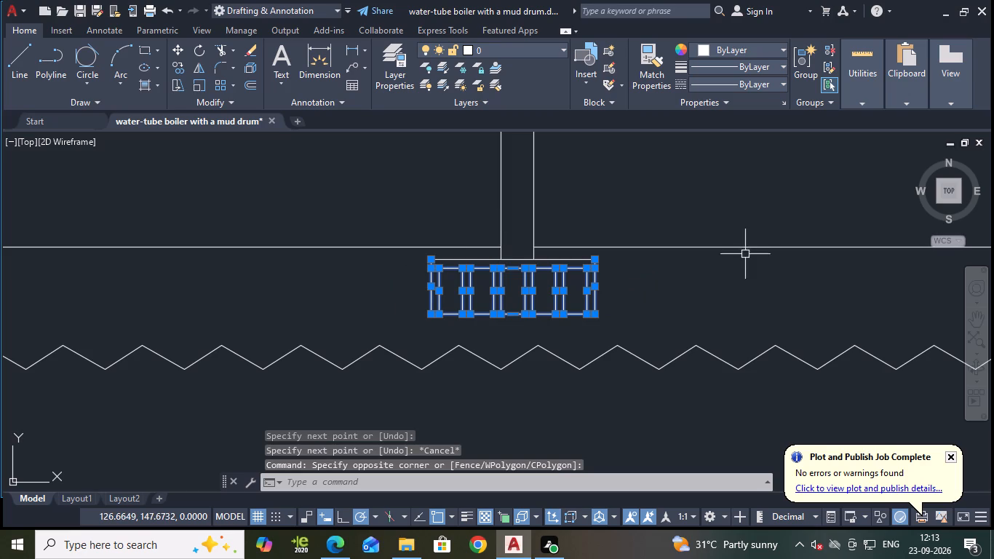
{"action": "key", "text": "e"}
{"action": "key", "text": "Return"}
{"action": "left_click", "coordinate": [568, 258]}
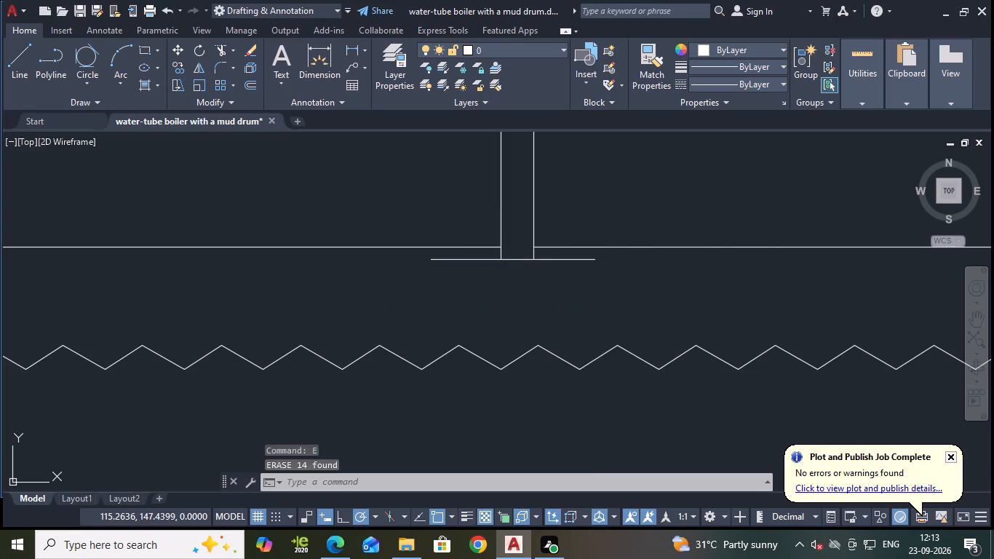
{"action": "key", "text": "e"}
{"action": "key", "text": "Return"}
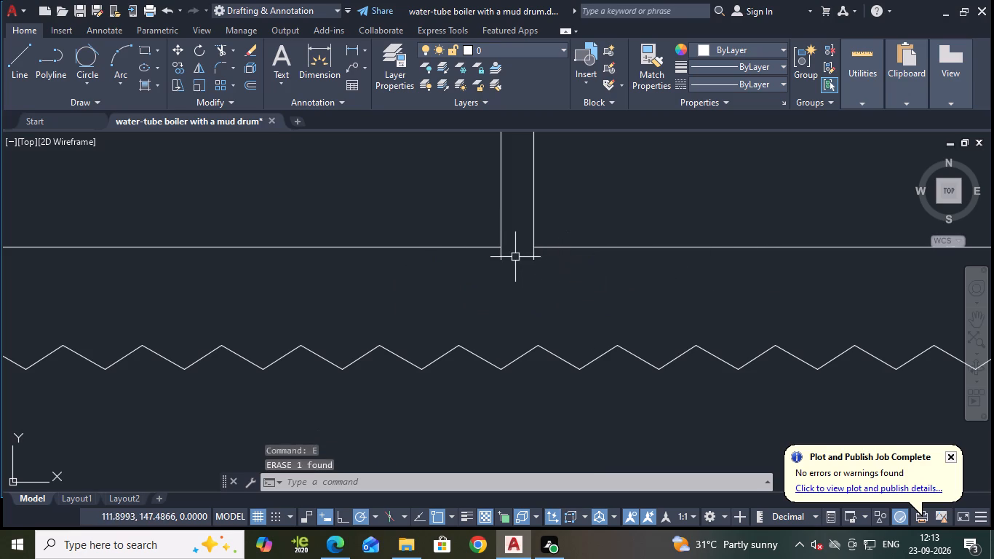
Erase the two old vertical pipe lines that cross the upper drum's top edge.
{"action": "left_click", "coordinate": [499, 234]}
{"action": "left_click", "coordinate": [531, 223]}
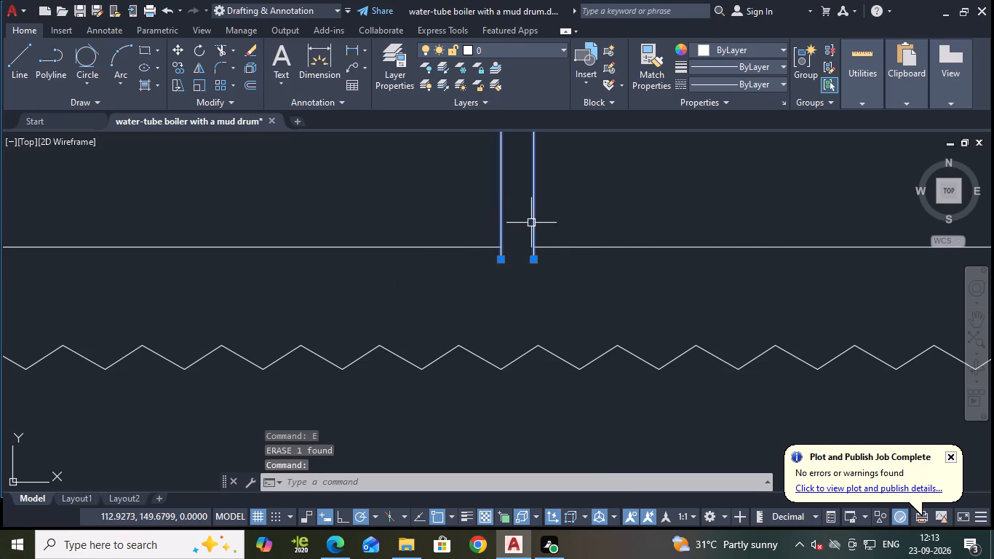
{"action": "key", "text": "e"}
{"action": "key", "text": "Return"}
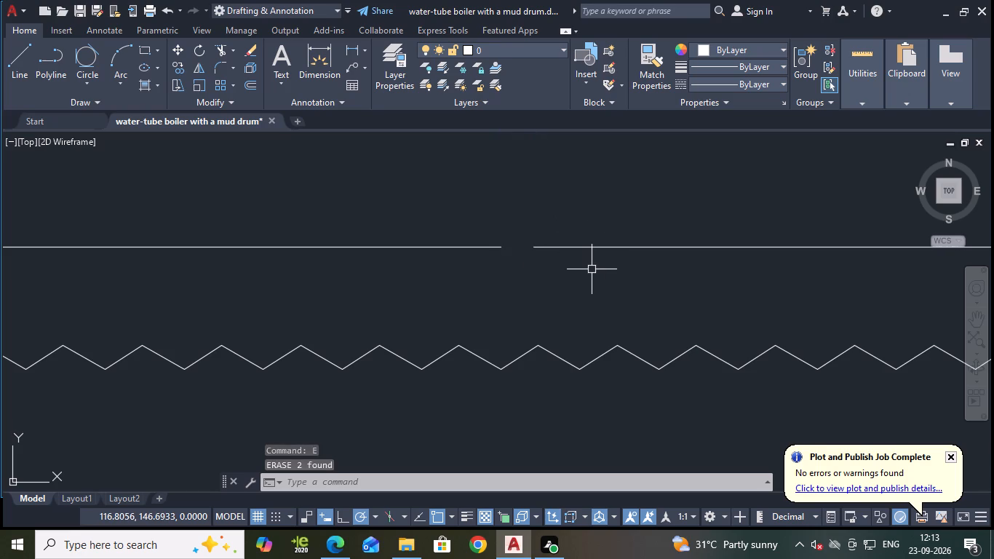
Extend the upper drum's broken top line across the gap left by the erased pipe.
{"action": "key", "text": "e"}
{"action": "key", "text": "x"}
{"action": "key", "text": "Return"}
{"action": "left_click", "coordinate": [562, 248]}
{"action": "scroll", "coordinate": [562, 250], "scroll_direction": "down", "scroll_amount": 2}
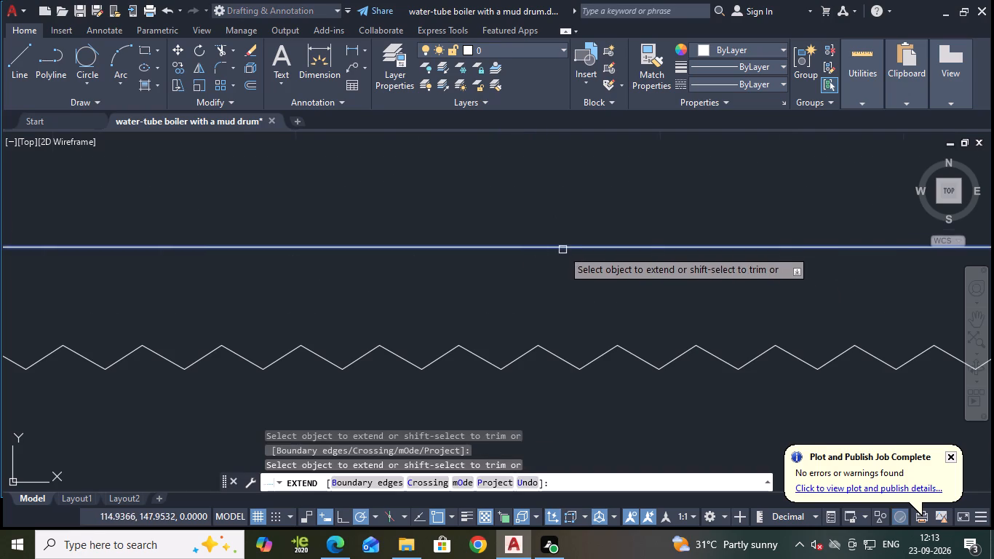
{"action": "scroll", "coordinate": [562, 250], "scroll_direction": "down", "scroll_amount": 1}
{"action": "key", "text": "Escape"}
Erase the leftover short cap line of the old pipe above the upper drum.
{"action": "left_click_drag", "start_coordinate": [569, 226], "coordinate": [554, 205]}
{"action": "left_click", "coordinate": [533, 179]}
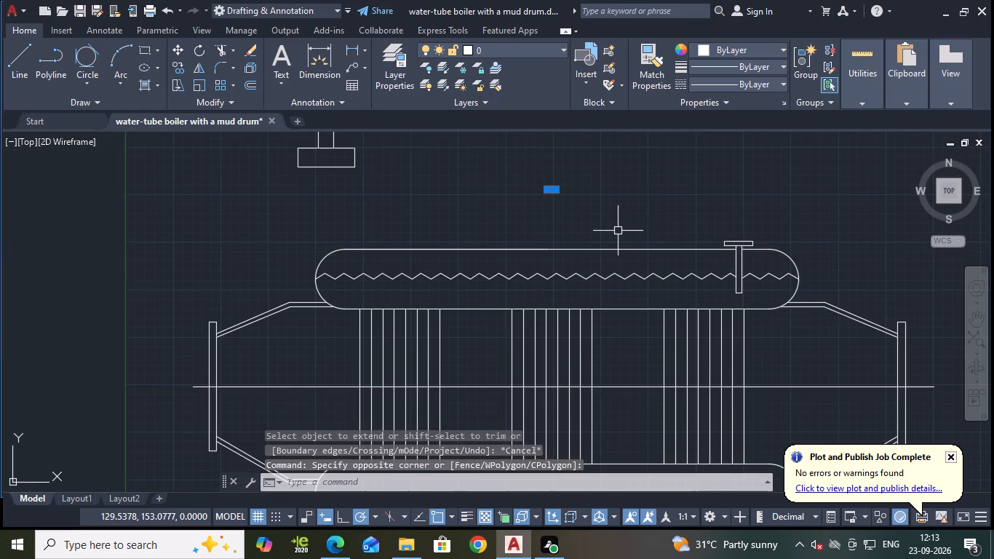
{"action": "key", "text": "e"}
{"action": "key", "text": "Return"}
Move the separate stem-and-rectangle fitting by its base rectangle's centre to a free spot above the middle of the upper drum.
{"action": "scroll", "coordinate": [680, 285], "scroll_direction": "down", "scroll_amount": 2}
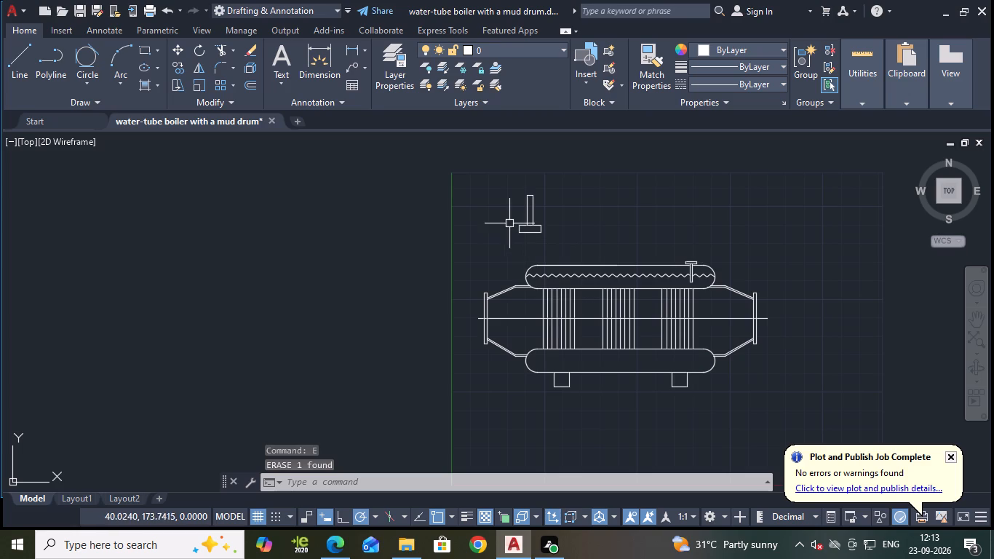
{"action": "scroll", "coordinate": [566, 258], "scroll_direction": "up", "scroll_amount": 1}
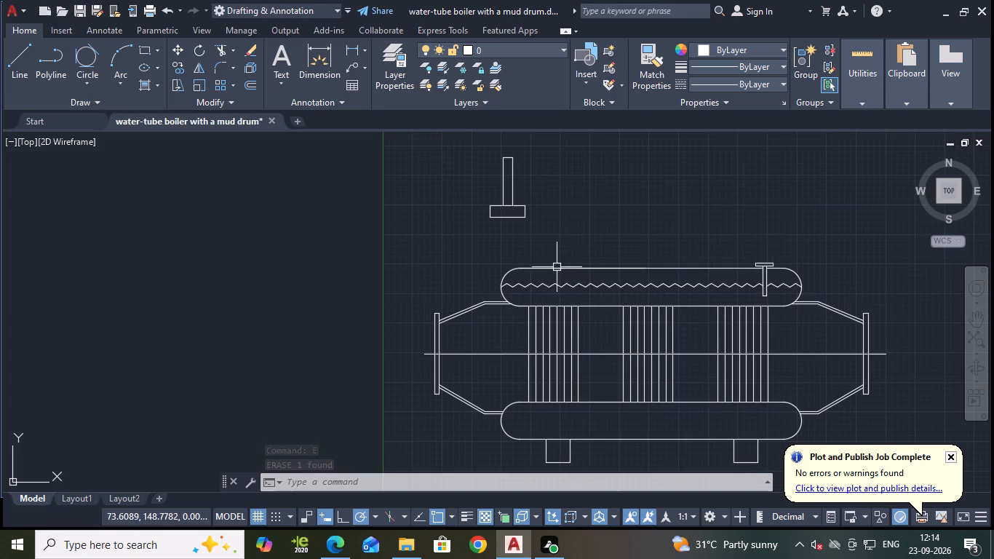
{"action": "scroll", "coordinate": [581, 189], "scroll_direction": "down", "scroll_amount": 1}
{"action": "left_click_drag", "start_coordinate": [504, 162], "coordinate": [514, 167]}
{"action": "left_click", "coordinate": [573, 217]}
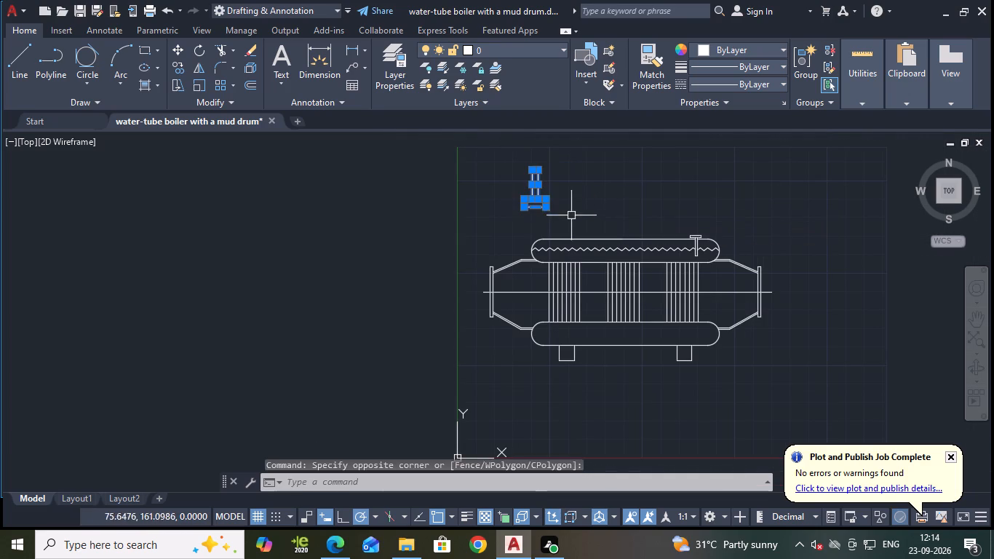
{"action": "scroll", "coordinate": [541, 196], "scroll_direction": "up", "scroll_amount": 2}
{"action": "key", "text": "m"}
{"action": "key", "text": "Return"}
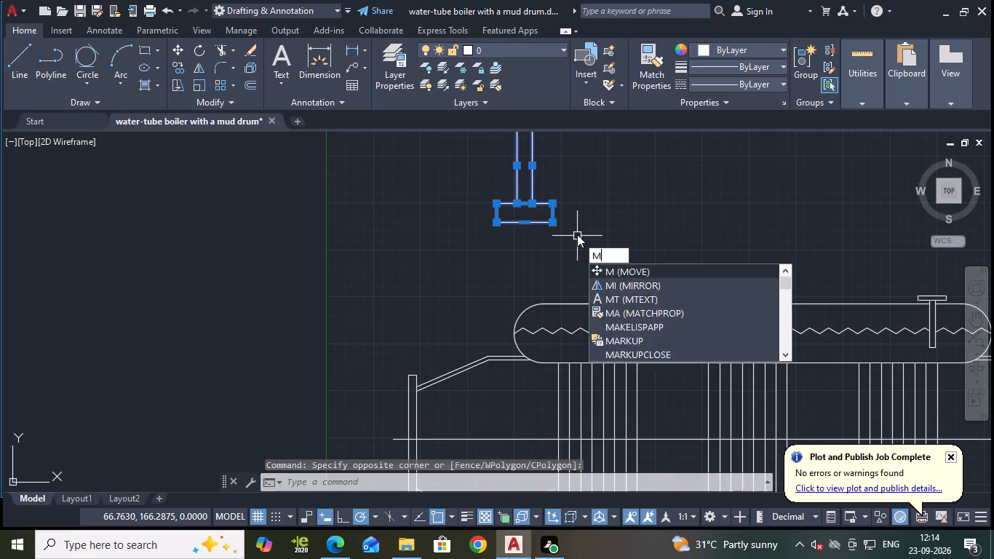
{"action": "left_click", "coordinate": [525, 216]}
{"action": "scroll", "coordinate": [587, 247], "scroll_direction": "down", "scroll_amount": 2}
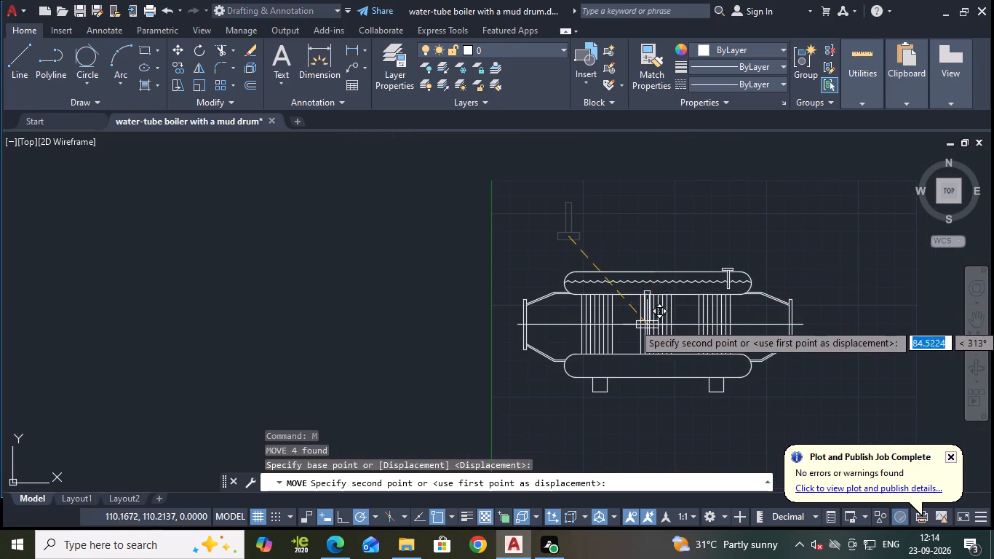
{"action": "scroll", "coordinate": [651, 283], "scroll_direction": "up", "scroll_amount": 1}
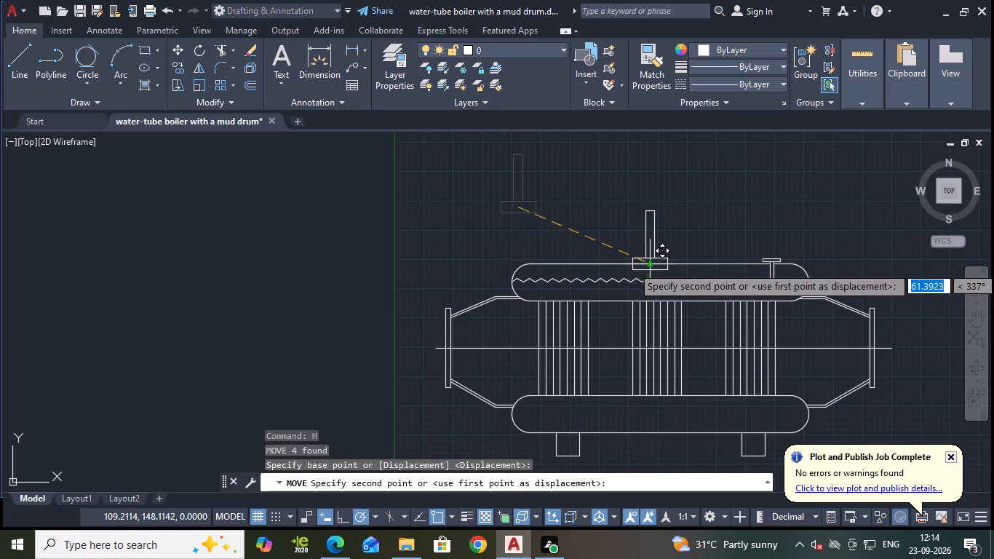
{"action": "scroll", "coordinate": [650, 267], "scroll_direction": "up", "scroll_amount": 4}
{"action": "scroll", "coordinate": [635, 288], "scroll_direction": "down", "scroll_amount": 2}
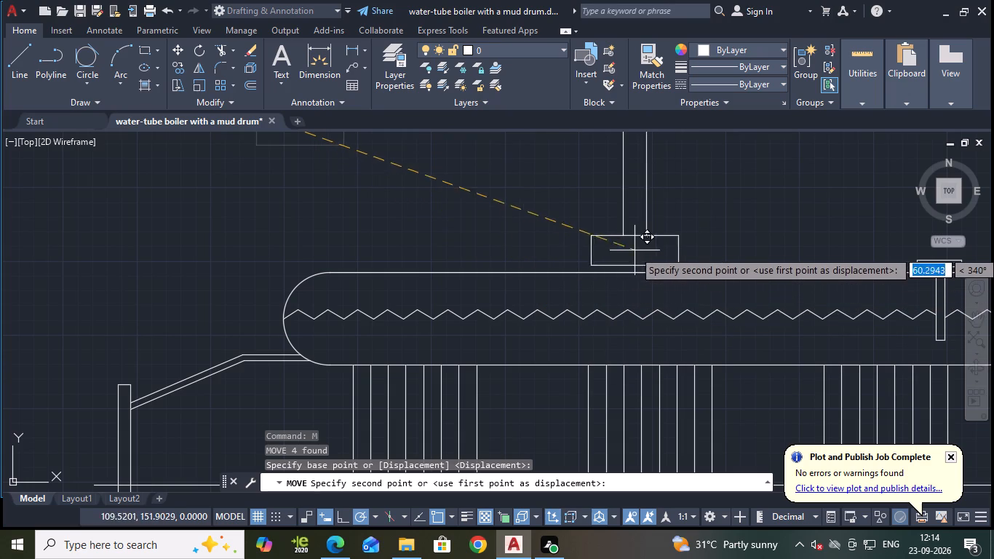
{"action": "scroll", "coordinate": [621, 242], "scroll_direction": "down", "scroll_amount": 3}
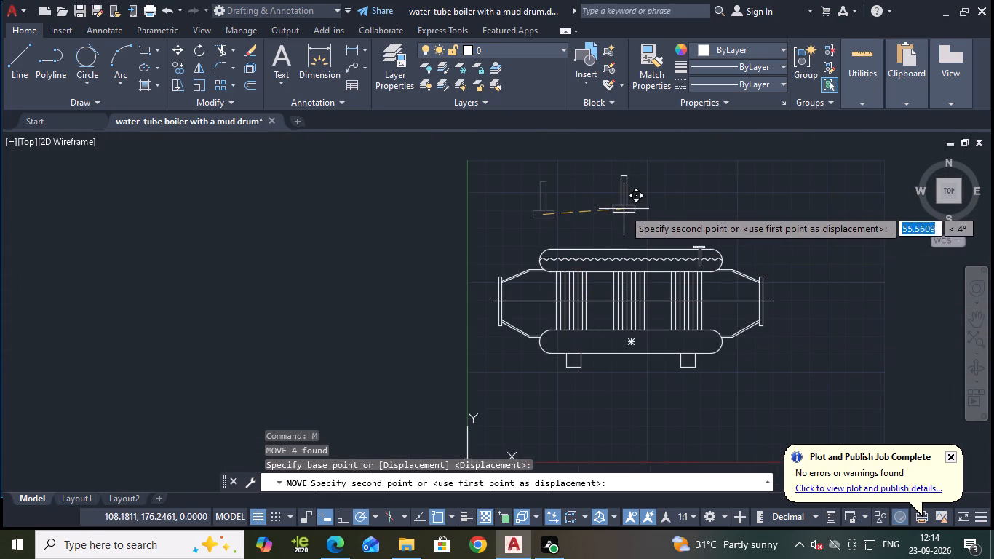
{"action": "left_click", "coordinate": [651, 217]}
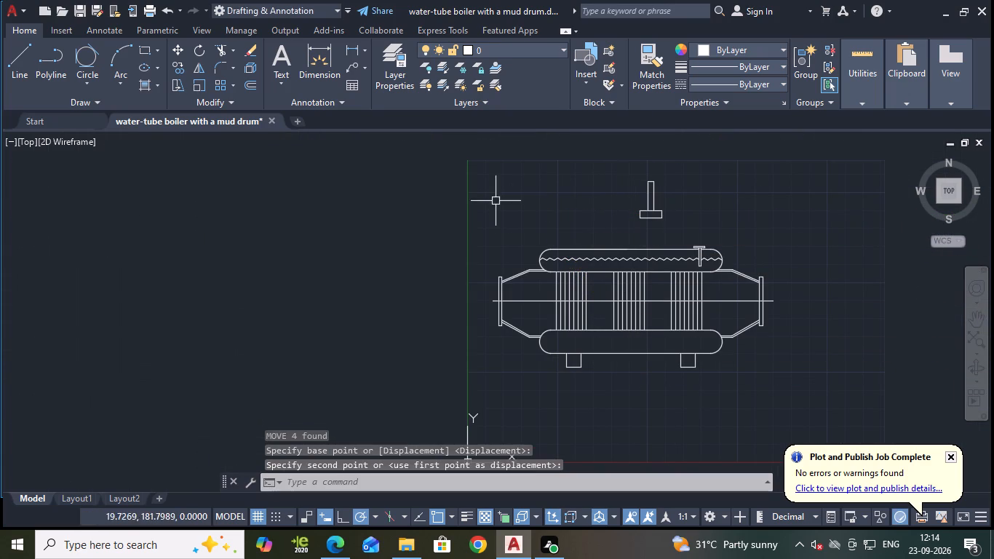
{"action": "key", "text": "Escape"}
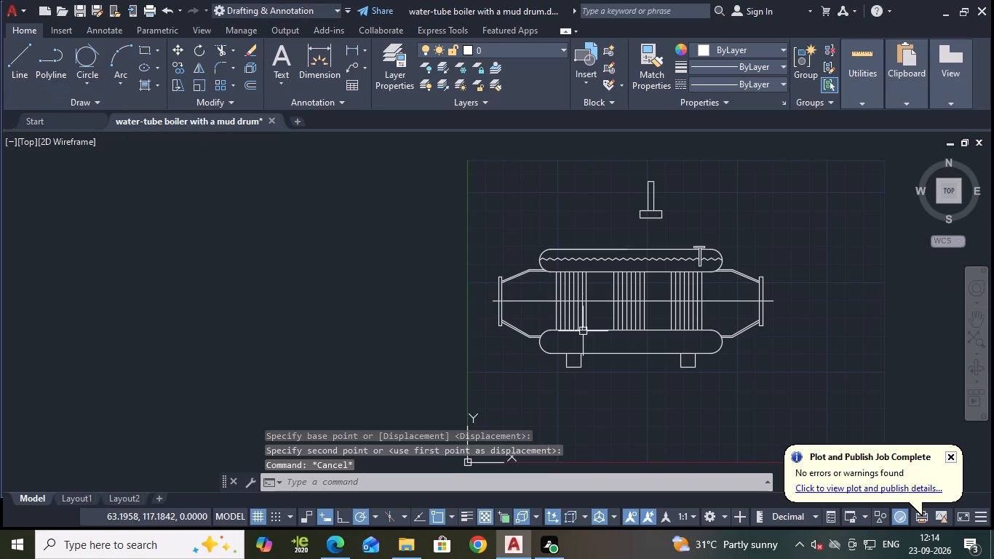
Draw a vertical centre line about 86 units long from the mud drum's centre up past the upper drum.
{"action": "key", "text": "l"}
{"action": "key", "text": "Return"}
{"action": "scroll", "coordinate": [637, 288], "scroll_direction": "up", "scroll_amount": 3}
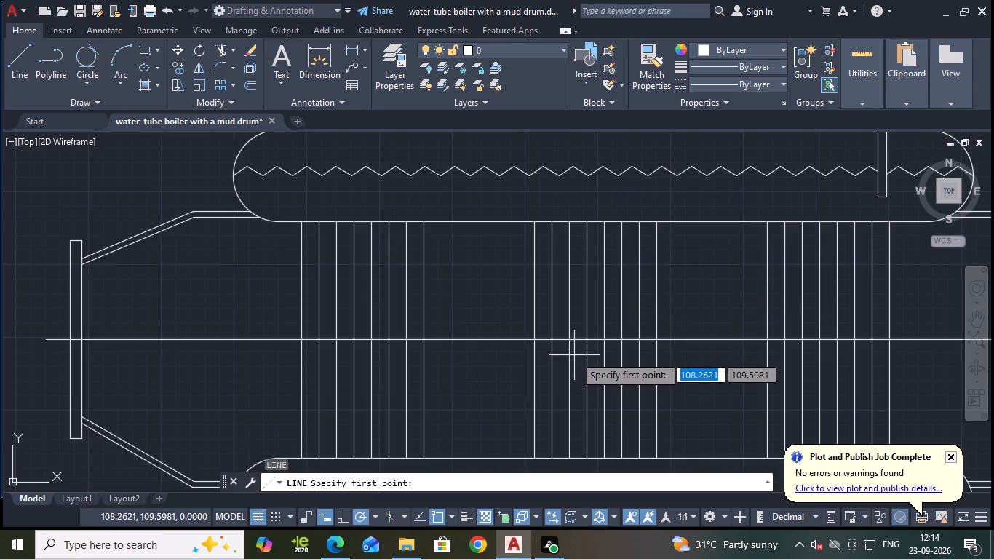
{"action": "scroll", "coordinate": [591, 374], "scroll_direction": "down", "scroll_amount": 2}
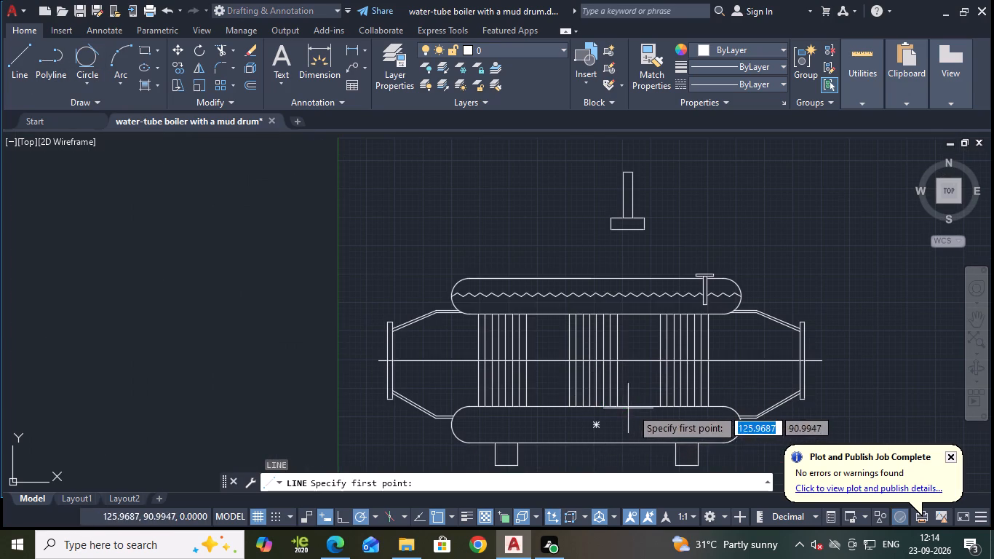
{"action": "left_click", "coordinate": [596, 426]}
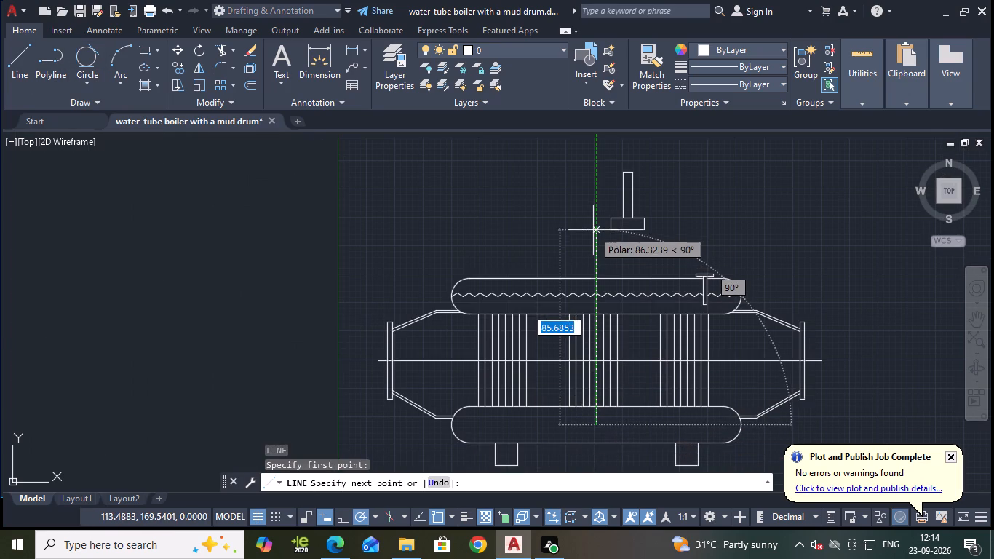
{"action": "left_click", "coordinate": [593, 230]}
{"action": "key", "text": "Escape"}
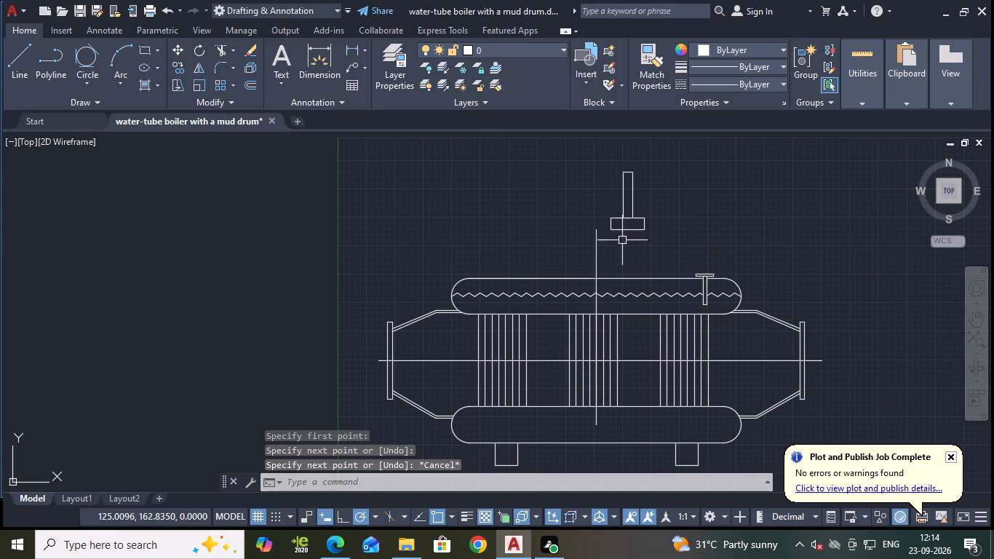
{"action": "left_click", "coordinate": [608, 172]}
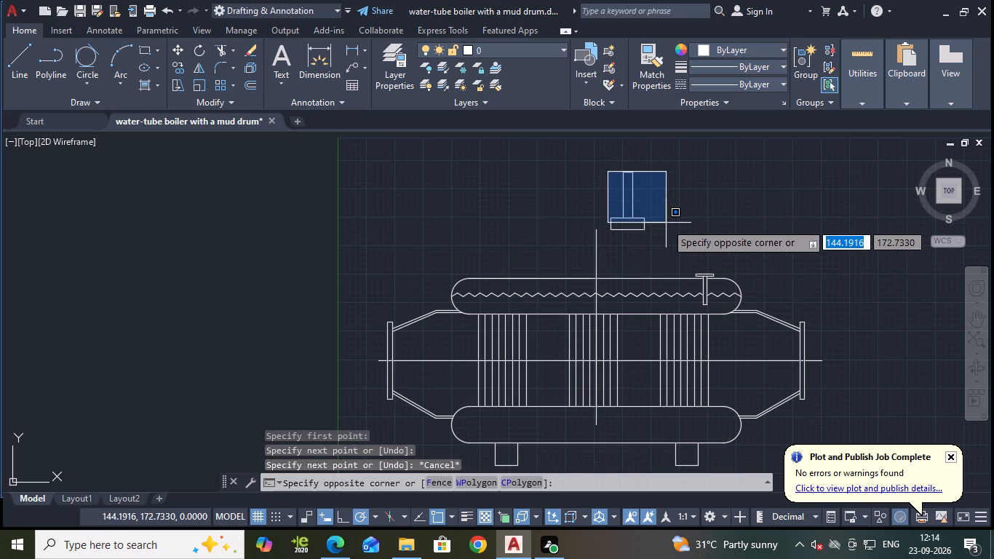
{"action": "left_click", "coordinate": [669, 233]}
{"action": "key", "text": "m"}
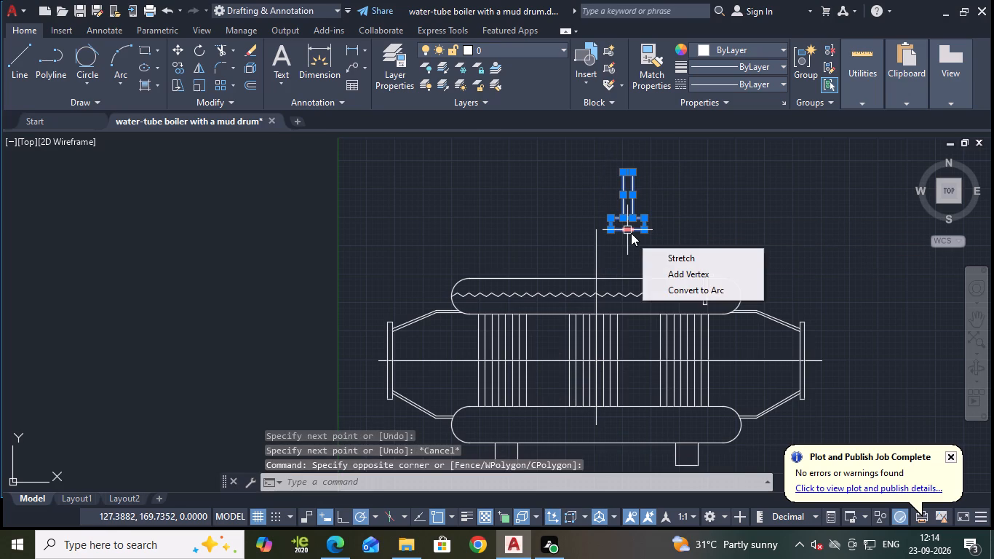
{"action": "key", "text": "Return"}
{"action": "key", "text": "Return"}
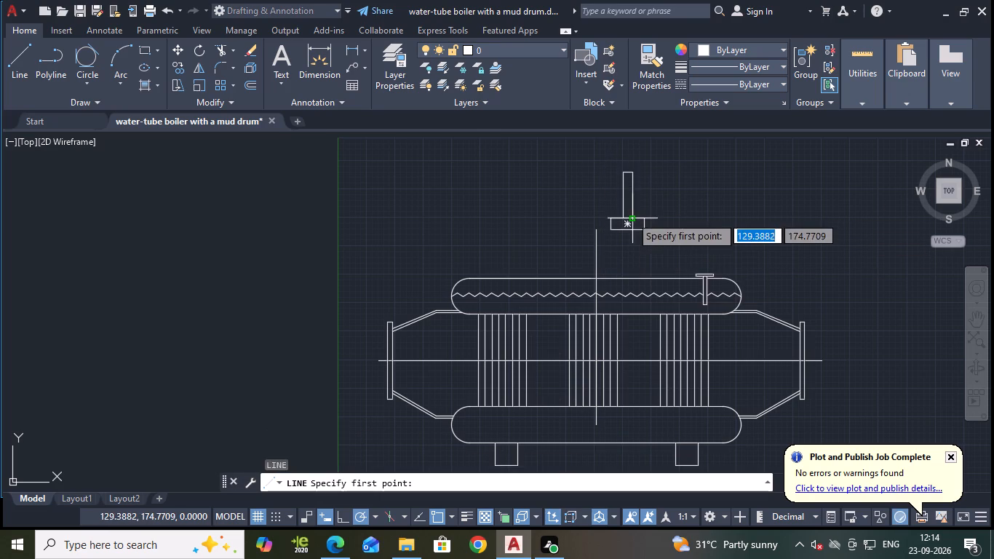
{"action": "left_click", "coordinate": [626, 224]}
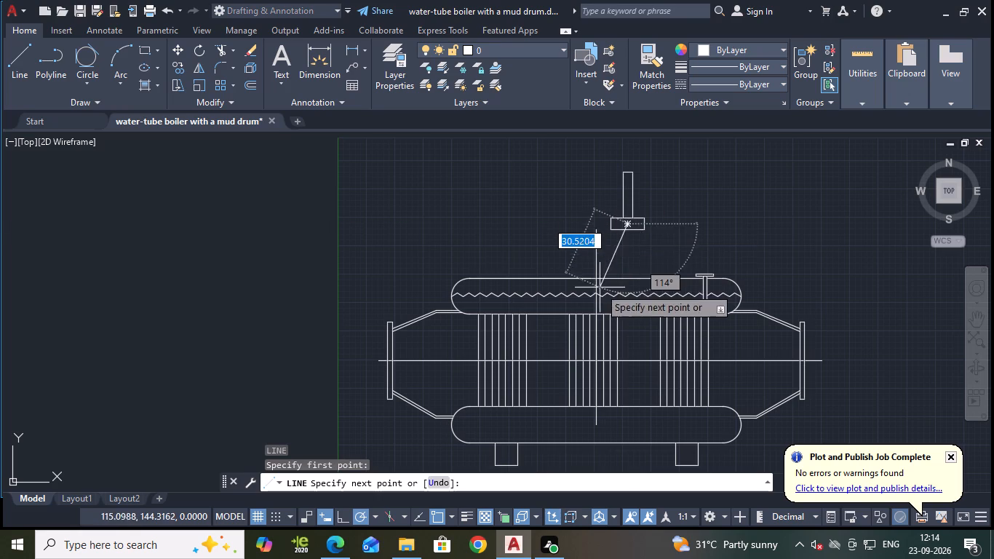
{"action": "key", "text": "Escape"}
Move the stem-and-rectangle fitting by its rectangle's centre onto the vertical centre line, just above the water level in the upper drum.
{"action": "left_click_drag", "start_coordinate": [661, 242], "coordinate": [637, 213]}
{"action": "left_click", "coordinate": [601, 167]}
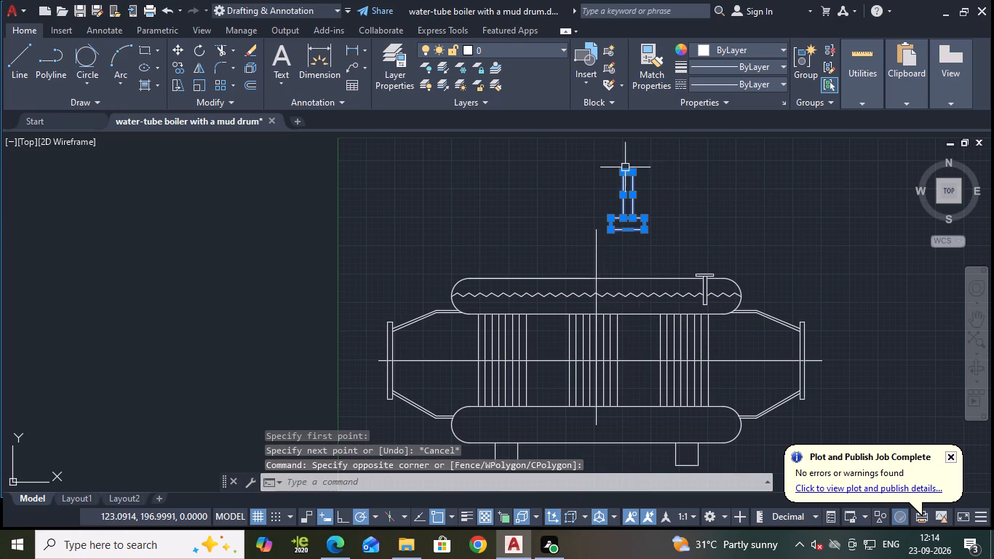
{"action": "key", "text": "m"}
{"action": "key", "text": "Return"}
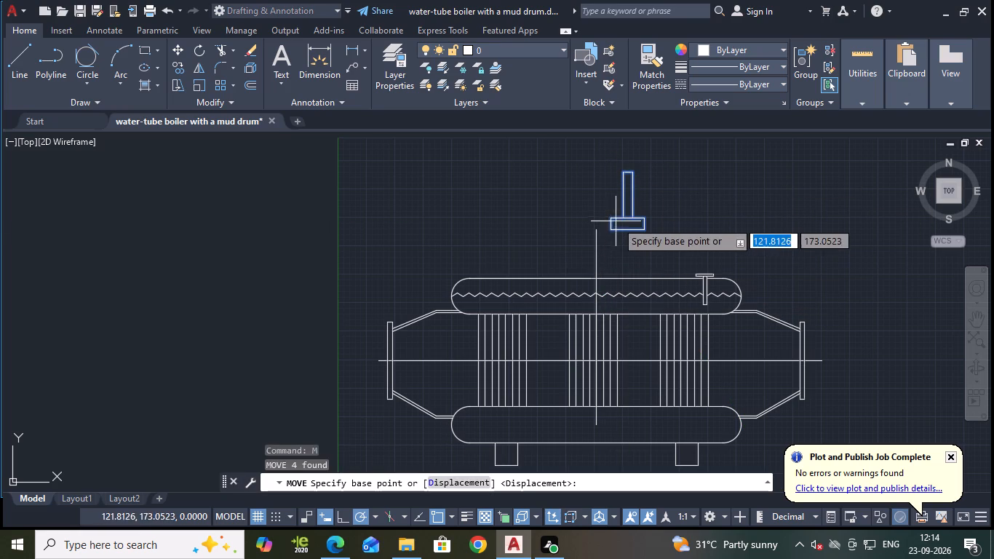
{"action": "left_click", "coordinate": [627, 224]}
{"action": "scroll", "coordinate": [590, 285], "scroll_direction": "up", "scroll_amount": 3}
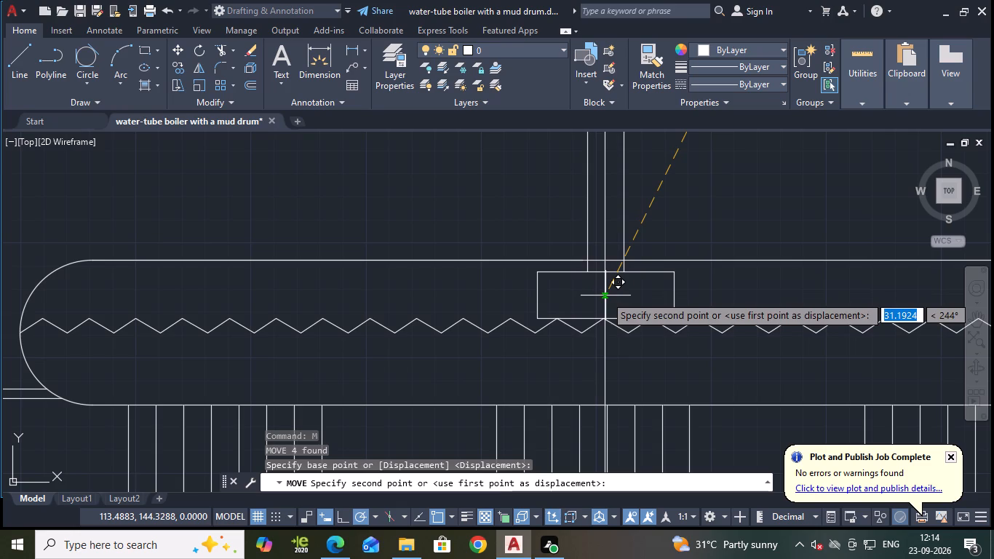
{"action": "scroll", "coordinate": [605, 296], "scroll_direction": "up", "scroll_amount": 2}
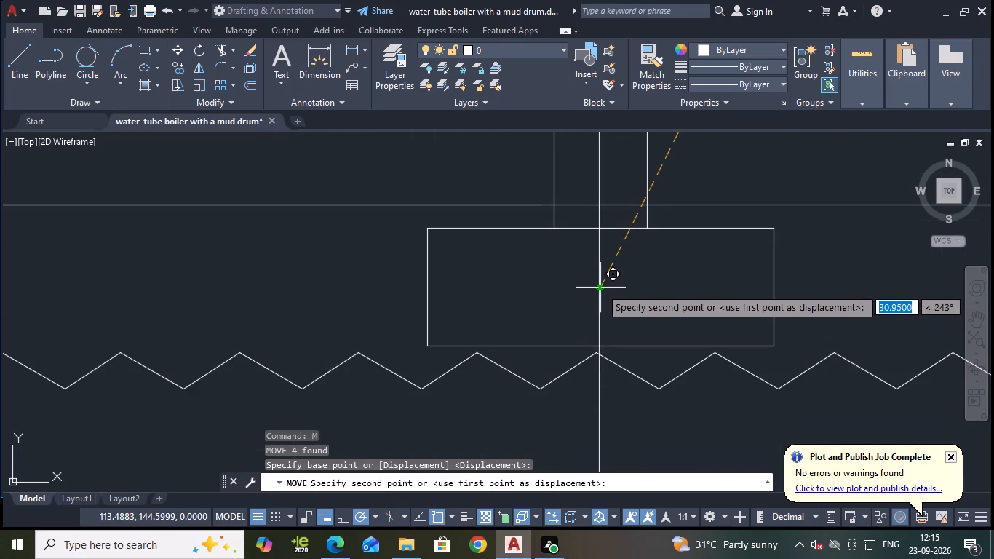
{"action": "left_click", "coordinate": [600, 288]}
{"action": "scroll", "coordinate": [627, 279], "scroll_direction": "down", "scroll_amount": 3}
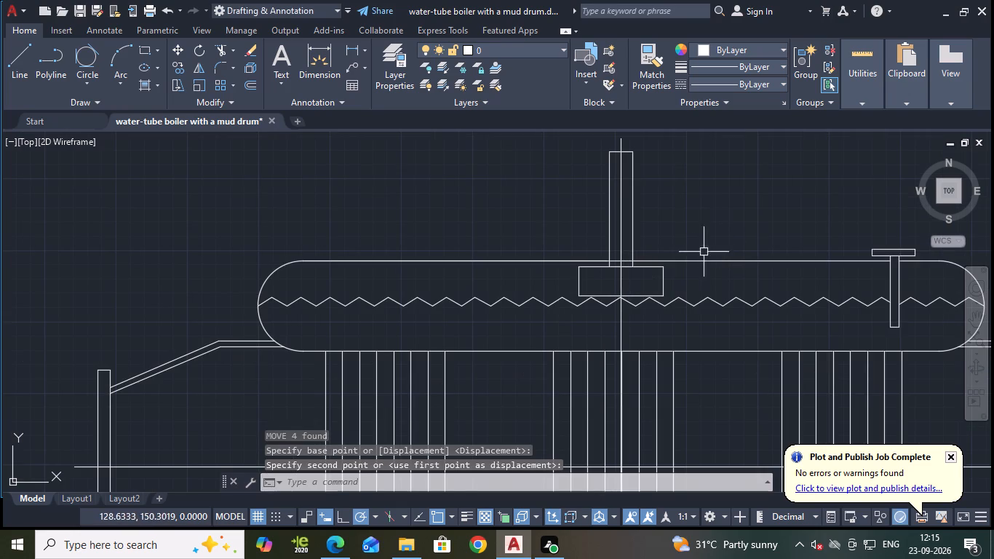
{"action": "key", "text": "Escape"}
Stretch the fitting rectangle's top edge down about 2.5 units to its mid-height.
{"action": "scroll", "coordinate": [645, 302], "scroll_direction": "up", "scroll_amount": 1}
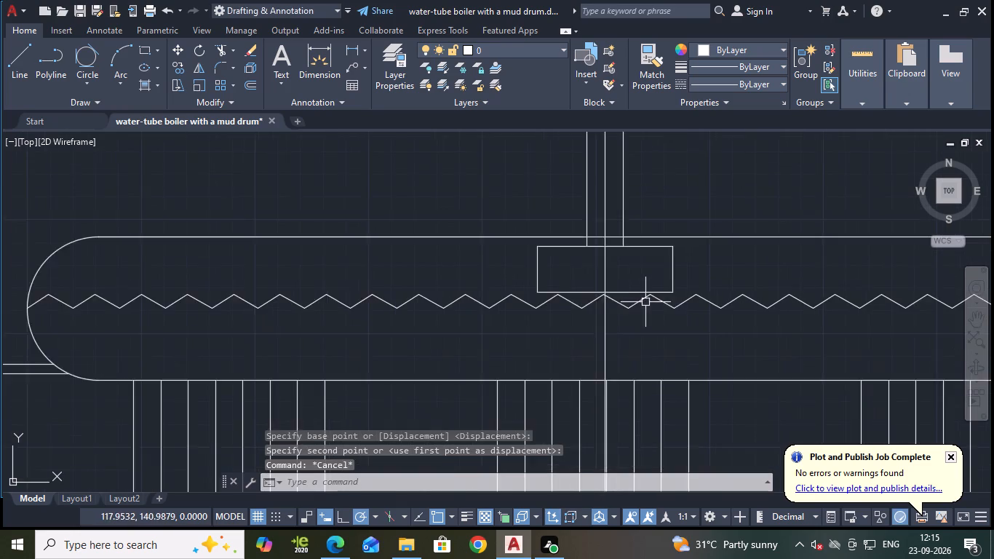
{"action": "scroll", "coordinate": [645, 302], "scroll_direction": "up", "scroll_amount": 1}
{"action": "left_click", "coordinate": [637, 213]}
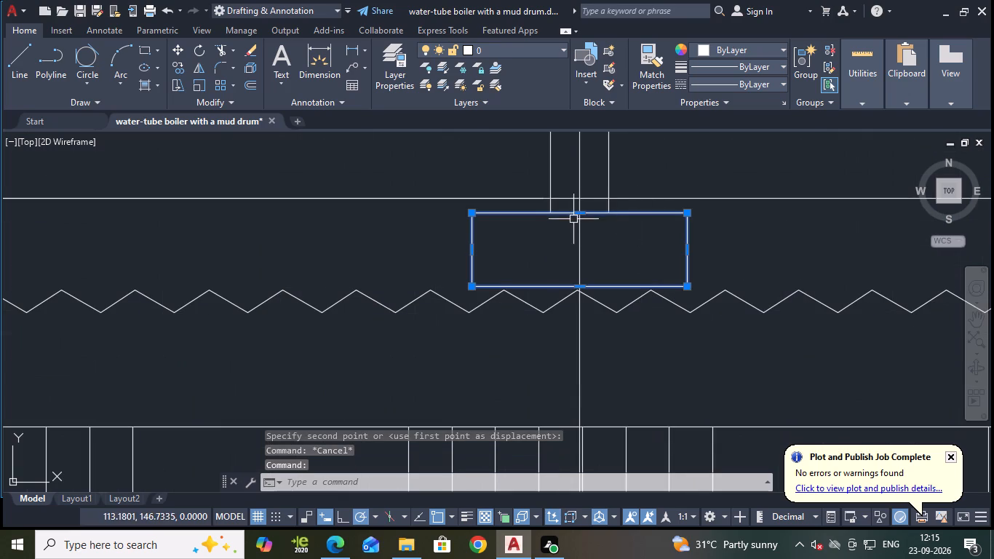
{"action": "left_click", "coordinate": [580, 212]}
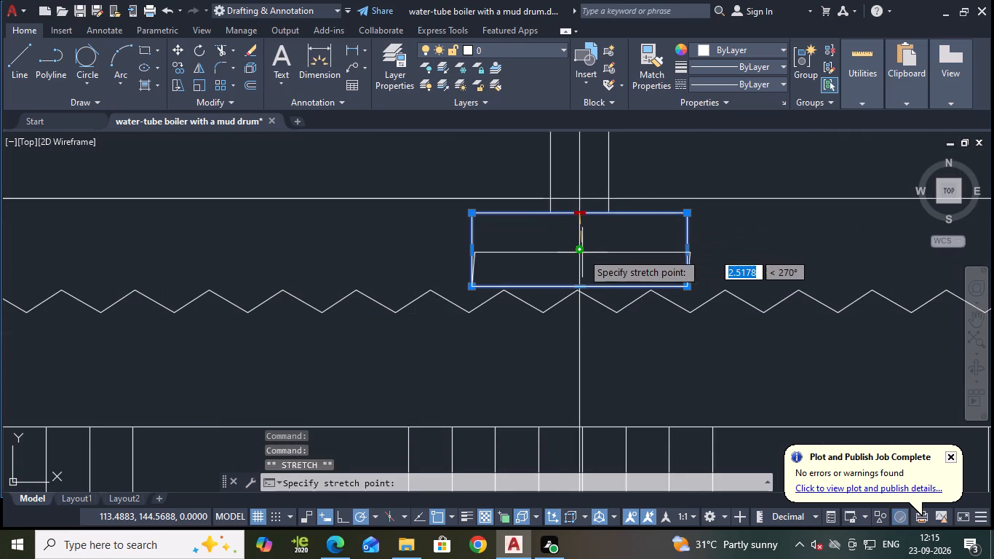
{"action": "left_click", "coordinate": [578, 250]}
{"action": "key", "text": "Escape"}
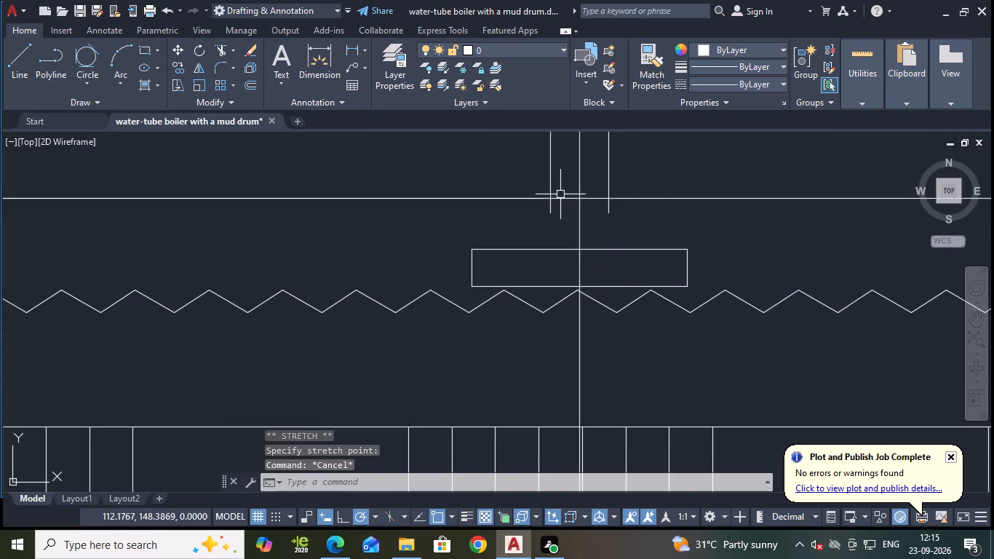
Extend both vertical stem lines down to the top edge of the shortened fitting rectangle.
{"action": "type", "text": "ex"}
{"action": "key", "text": "Return"}
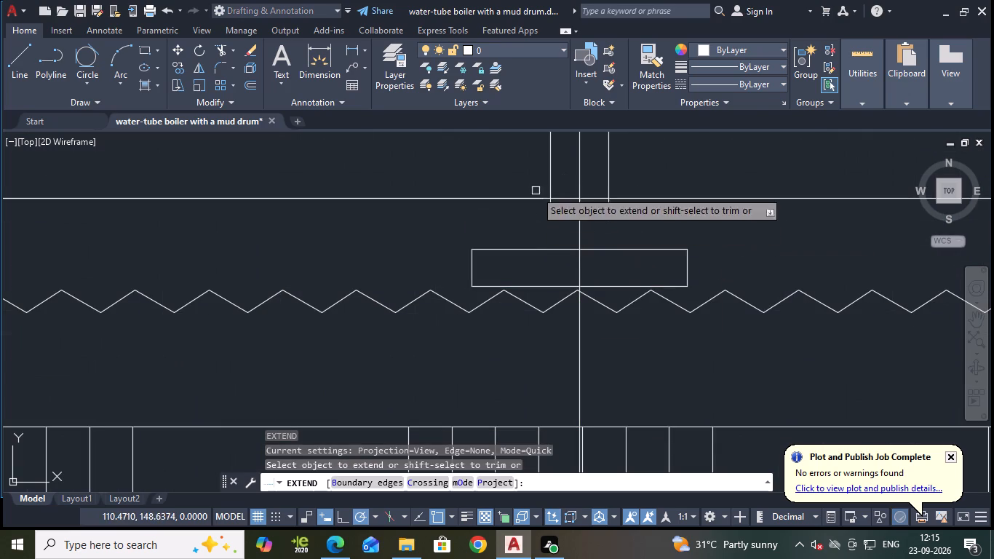
{"action": "left_click", "coordinate": [549, 176]}
{"action": "left_click", "coordinate": [609, 180]}
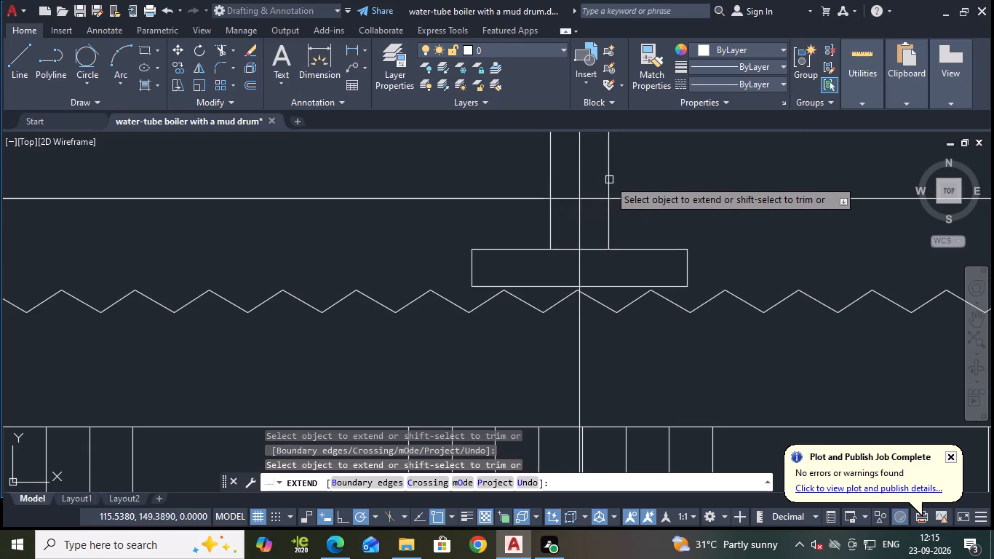
{"action": "scroll", "coordinate": [605, 179], "scroll_direction": "down", "scroll_amount": 2}
{"action": "key", "text": "Escape"}
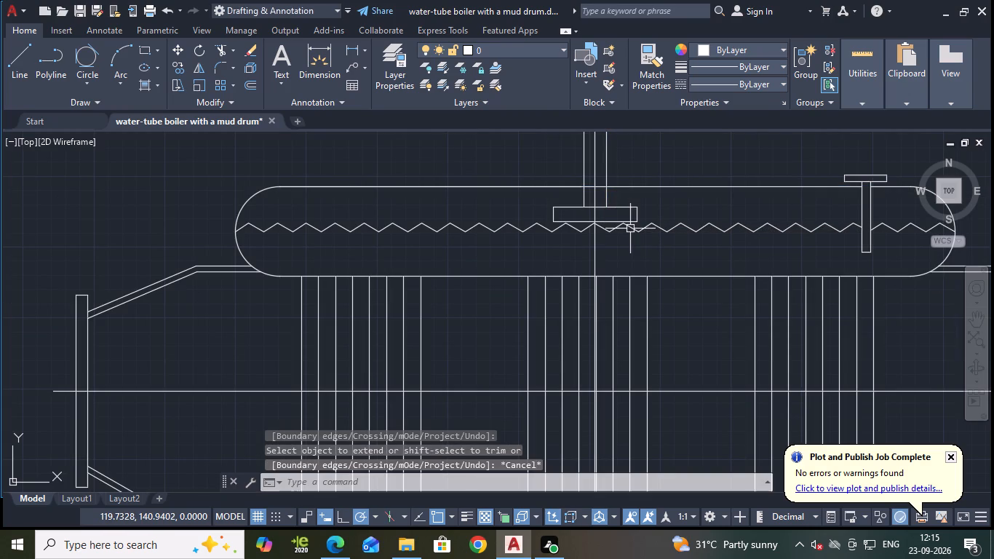
{"action": "scroll", "coordinate": [618, 220], "scroll_direction": "up", "scroll_amount": 3}
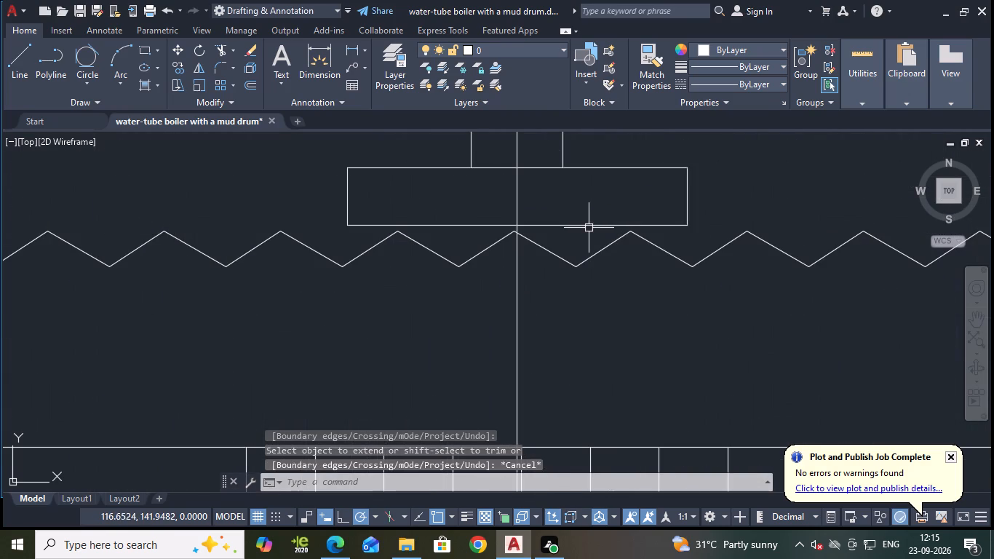
Raise the fitting rectangle toward the upper drum's top line by stretching its top and bottom edges upward, clear of the water level.
{"action": "left_click", "coordinate": [584, 226]}
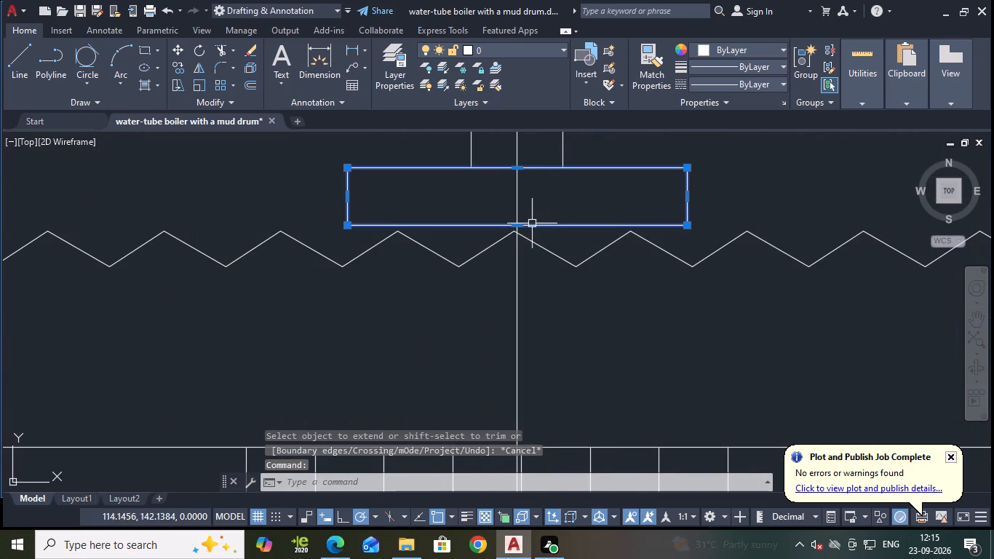
{"action": "scroll", "coordinate": [536, 214], "scroll_direction": "down", "scroll_amount": 2}
{"action": "middle_click_drag", "start_coordinate": [546, 229], "coordinate": [546, 245]}
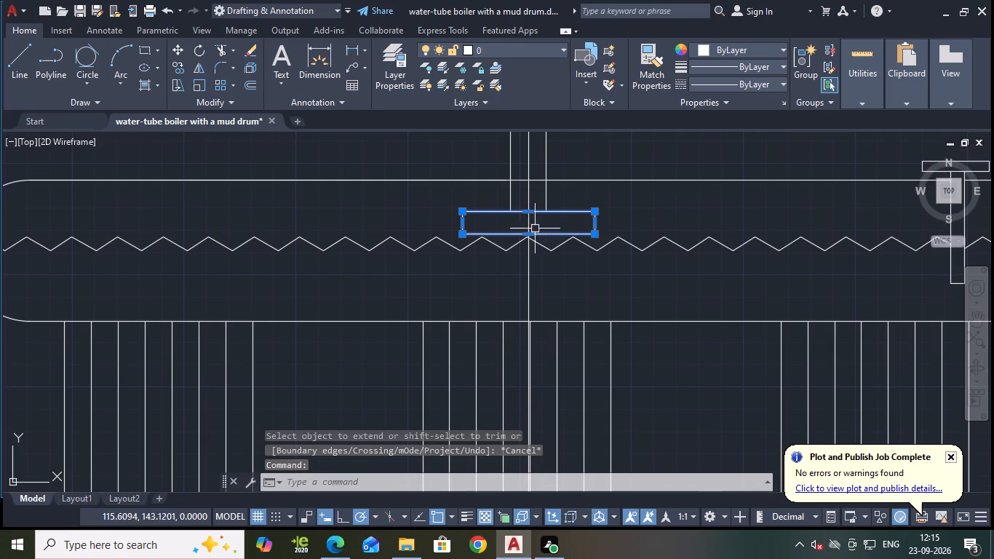
{"action": "left_click", "coordinate": [529, 212]}
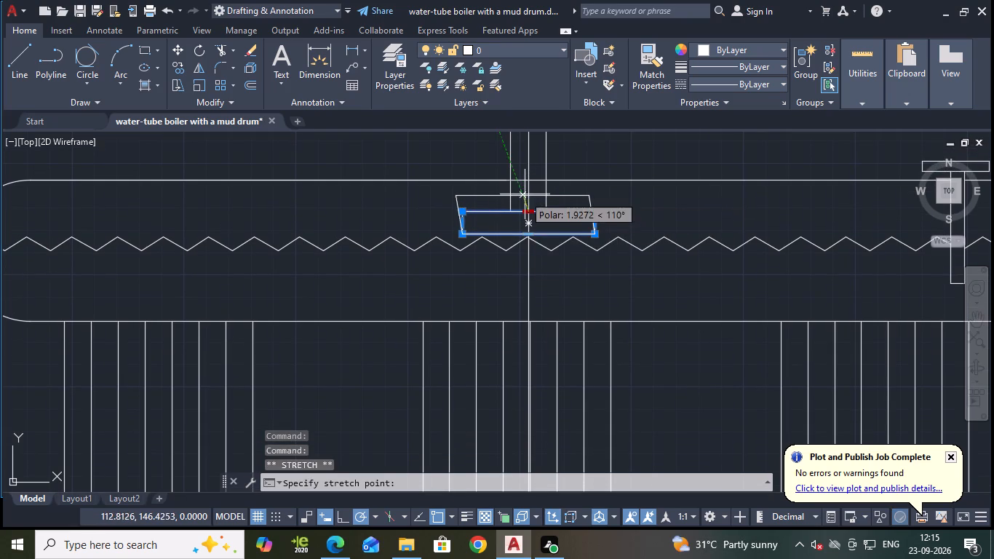
{"action": "scroll", "coordinate": [529, 194], "scroll_direction": "up", "scroll_amount": 1}
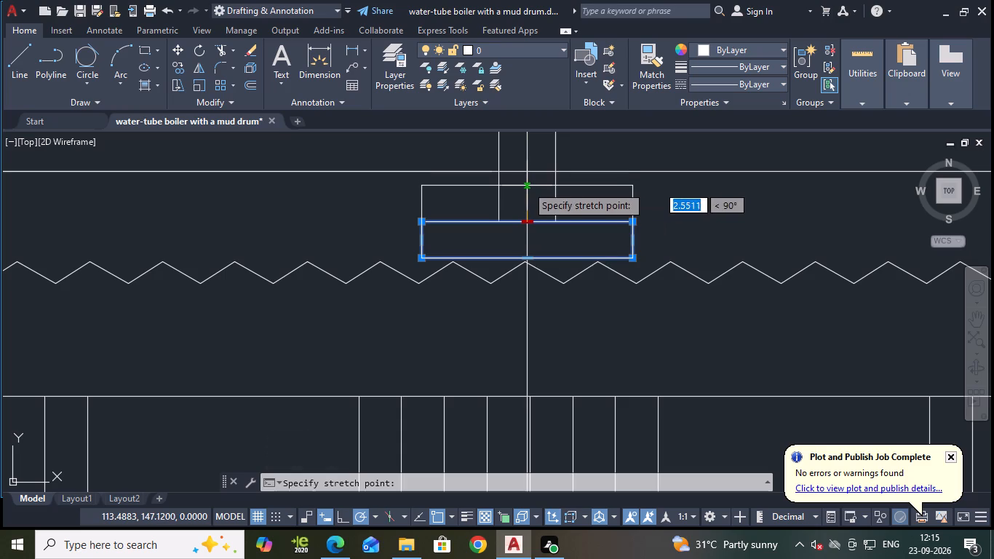
{"action": "left_click", "coordinate": [527, 195]}
{"action": "key", "text": "Escape"}
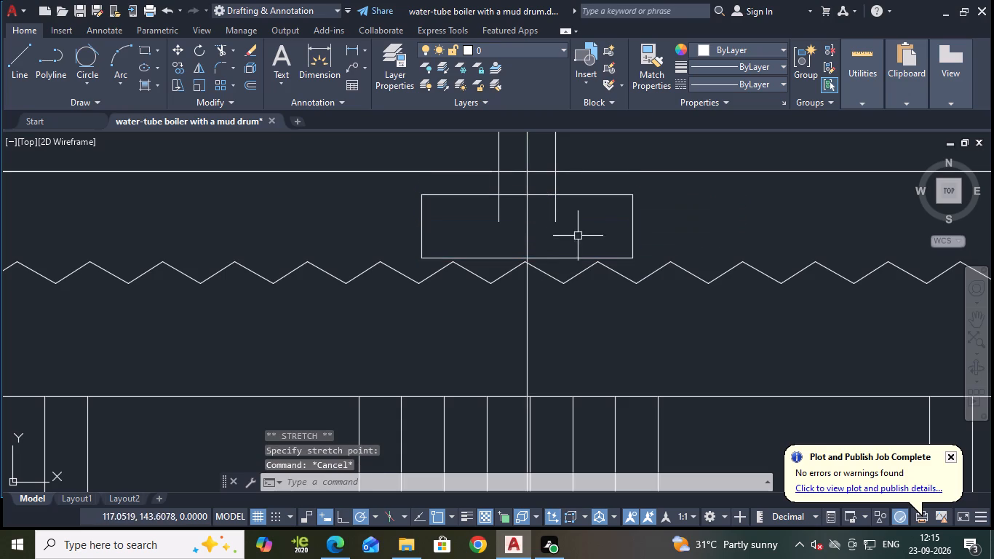
{"action": "left_click", "coordinate": [558, 258]}
{"action": "left_click", "coordinate": [528, 260]}
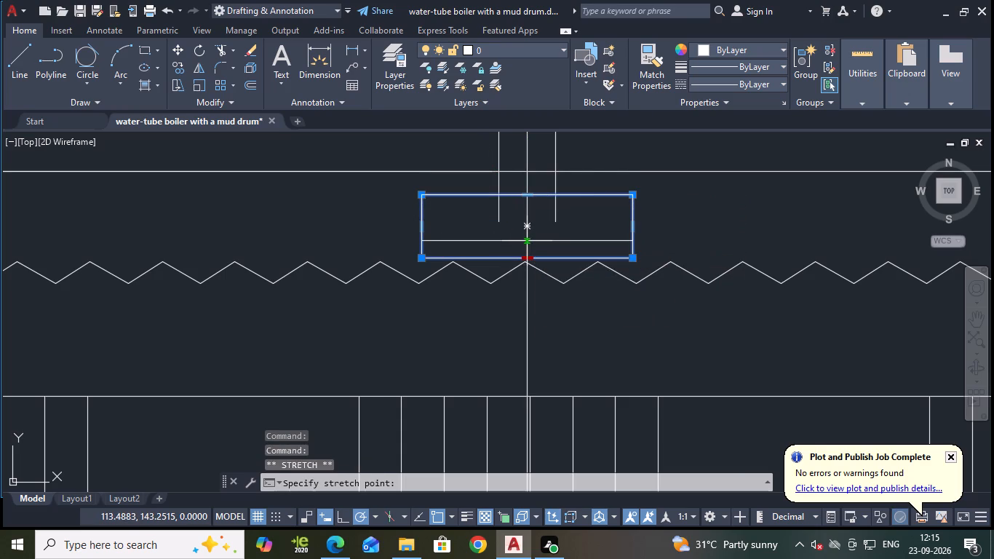
{"action": "left_click", "coordinate": [529, 232]}
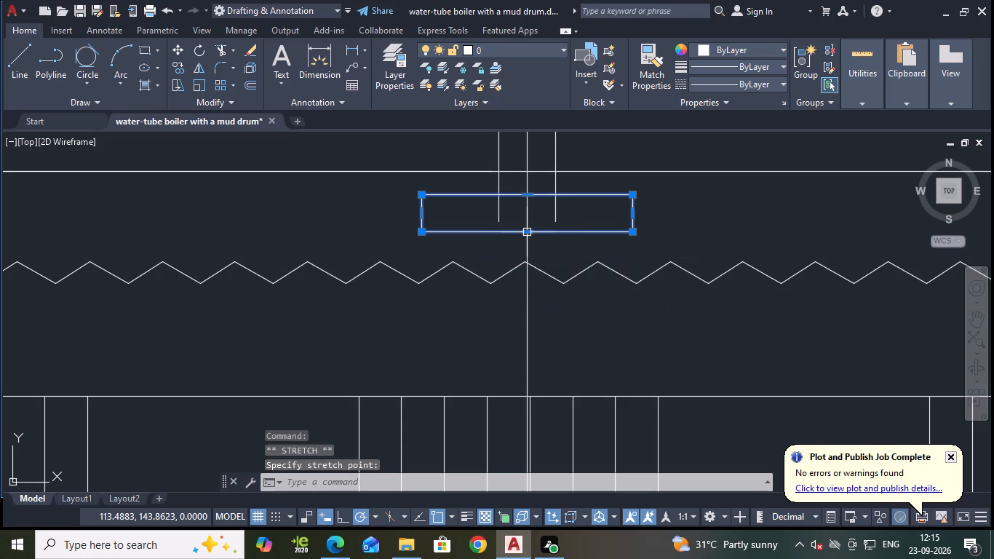
{"action": "key", "text": "Escape"}
Trim the ends of both vertical stem lines that lie inside the fitting rectangle back to its top edge.
{"action": "type", "text": "tr"}
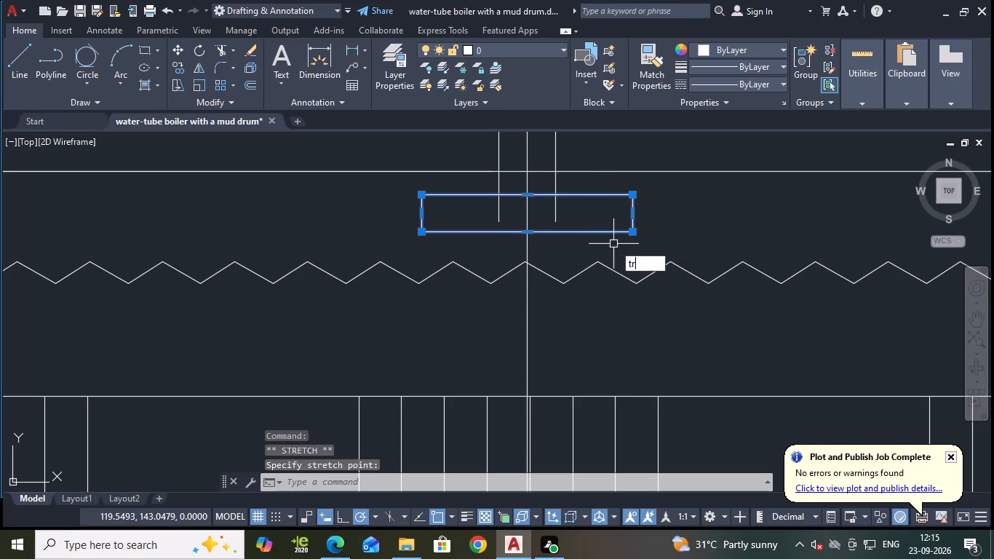
{"action": "key", "text": "Return"}
{"action": "left_click", "coordinate": [557, 209]}
{"action": "left_click", "coordinate": [502, 213]}
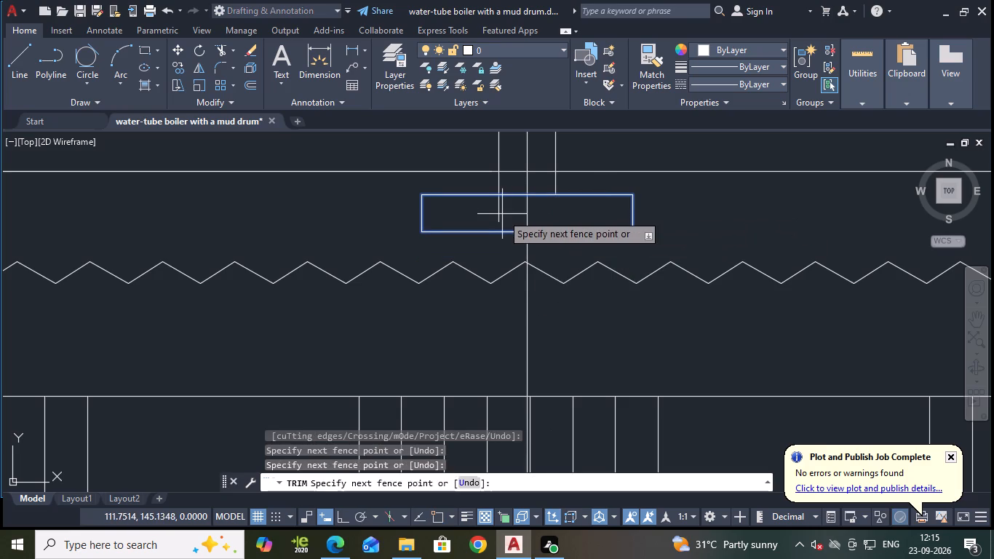
{"action": "double_click", "coordinate": [498, 214]}
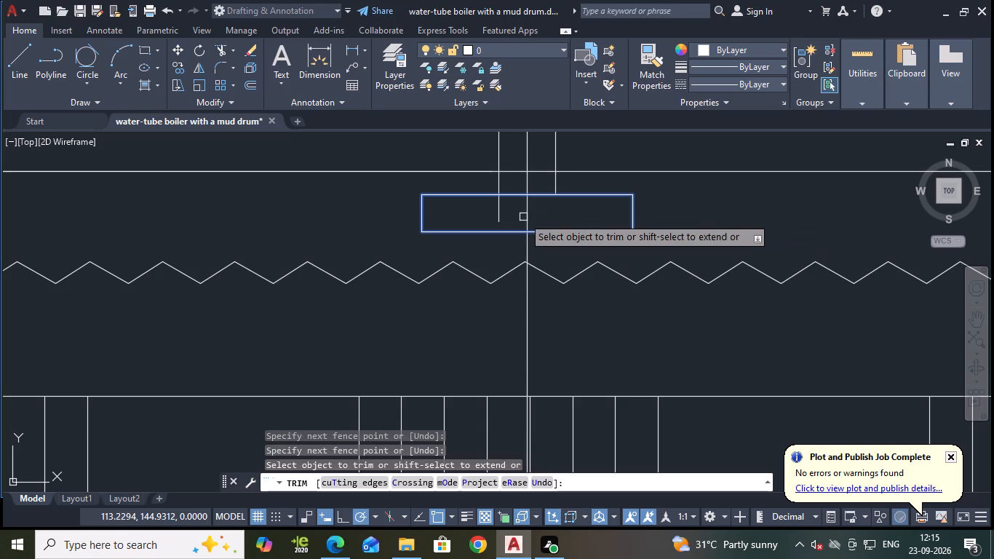
{"action": "left_click", "coordinate": [495, 215]}
{"action": "scroll", "coordinate": [564, 215], "scroll_direction": "down", "scroll_amount": 1}
{"action": "key", "text": "Escape"}
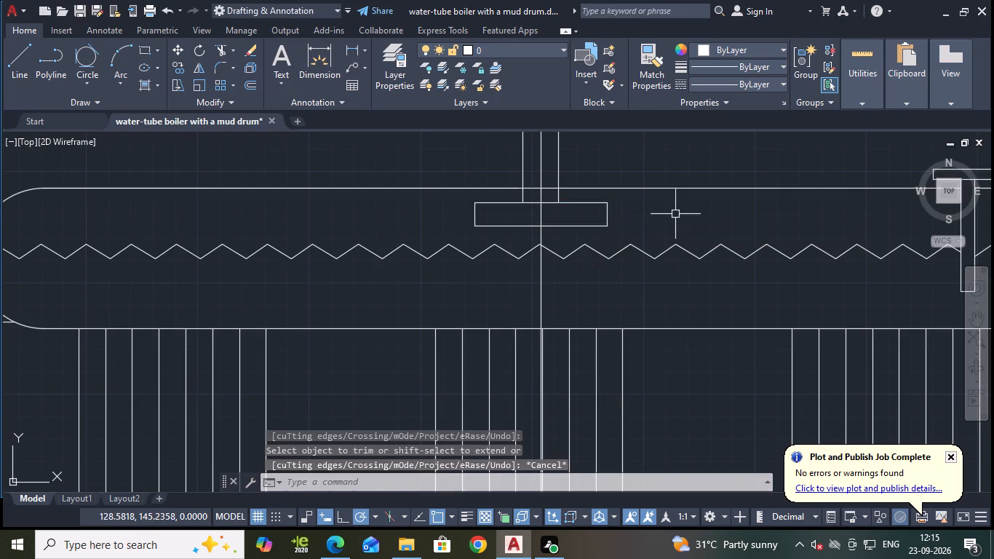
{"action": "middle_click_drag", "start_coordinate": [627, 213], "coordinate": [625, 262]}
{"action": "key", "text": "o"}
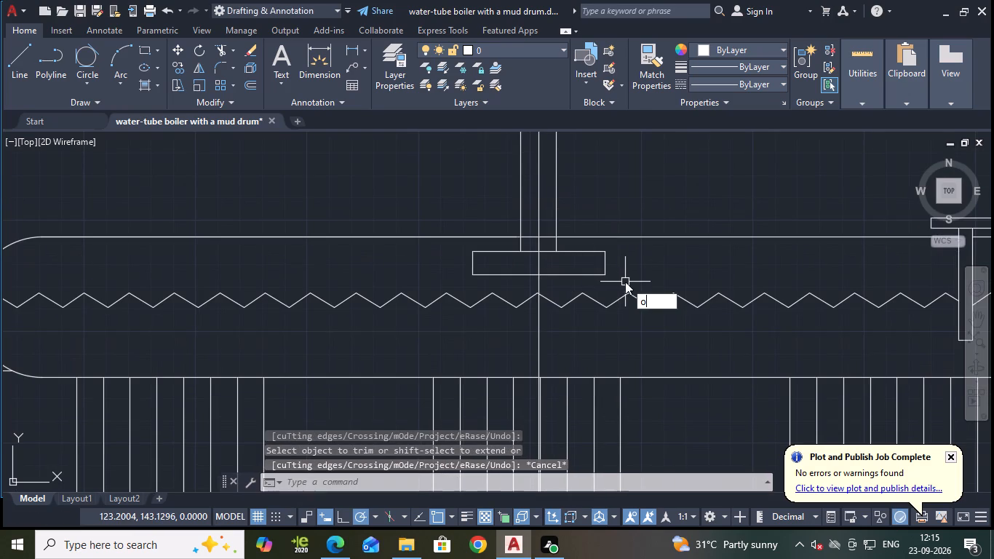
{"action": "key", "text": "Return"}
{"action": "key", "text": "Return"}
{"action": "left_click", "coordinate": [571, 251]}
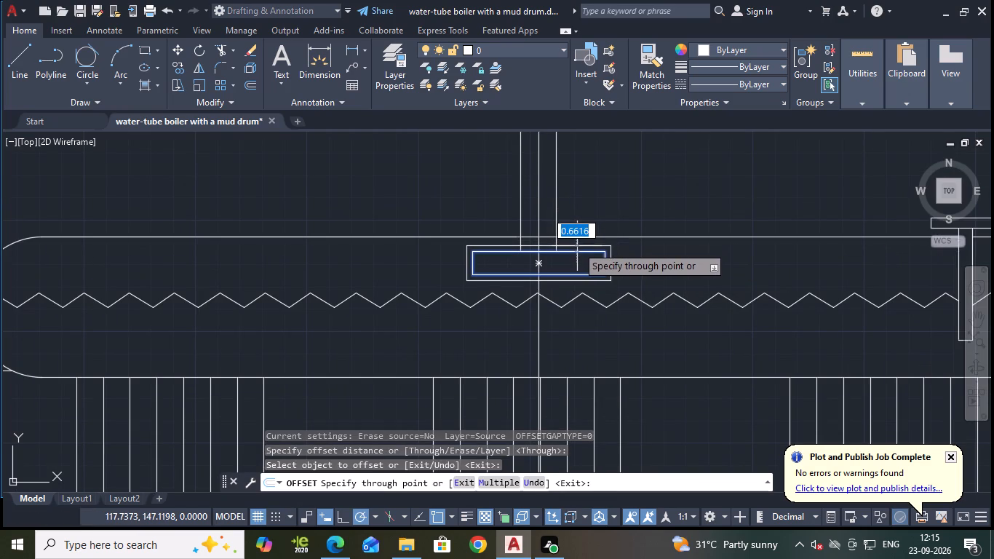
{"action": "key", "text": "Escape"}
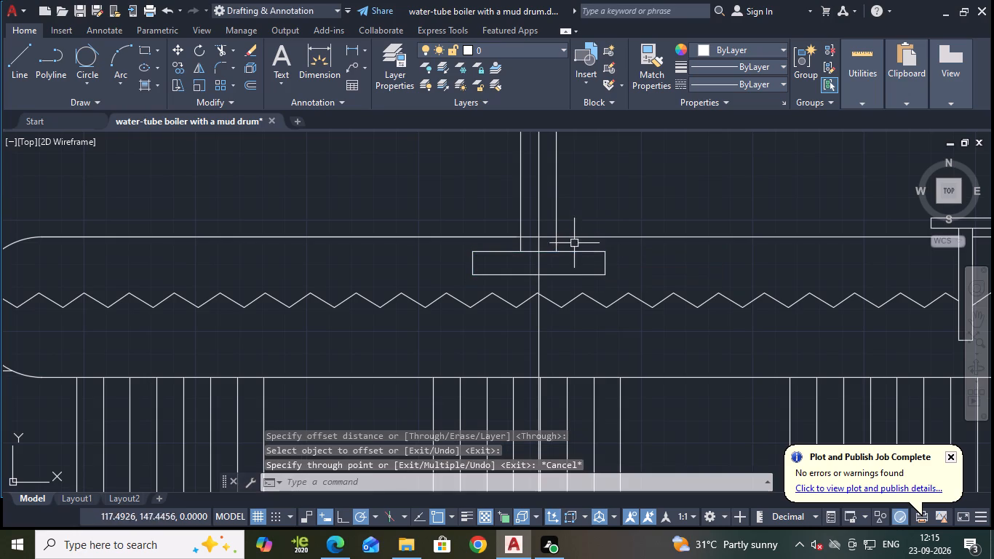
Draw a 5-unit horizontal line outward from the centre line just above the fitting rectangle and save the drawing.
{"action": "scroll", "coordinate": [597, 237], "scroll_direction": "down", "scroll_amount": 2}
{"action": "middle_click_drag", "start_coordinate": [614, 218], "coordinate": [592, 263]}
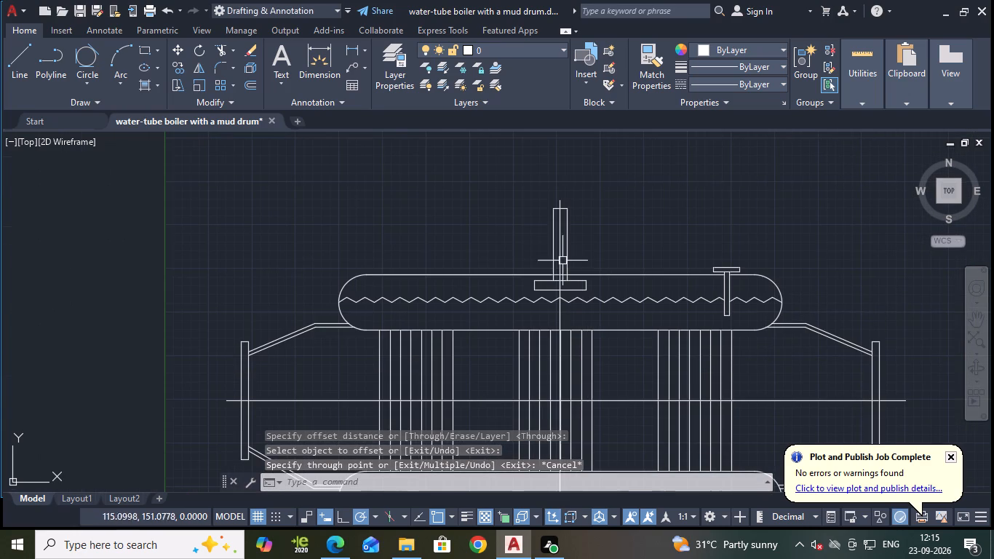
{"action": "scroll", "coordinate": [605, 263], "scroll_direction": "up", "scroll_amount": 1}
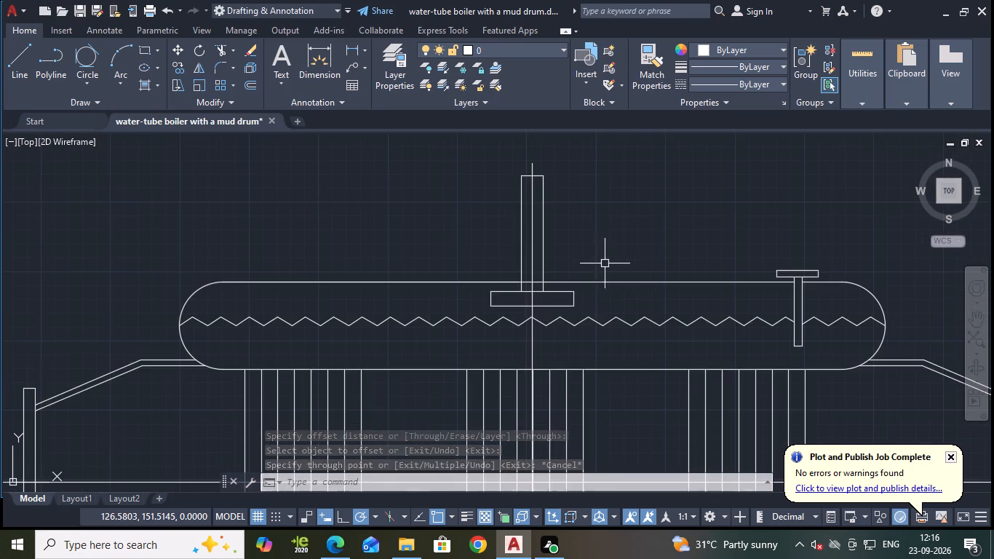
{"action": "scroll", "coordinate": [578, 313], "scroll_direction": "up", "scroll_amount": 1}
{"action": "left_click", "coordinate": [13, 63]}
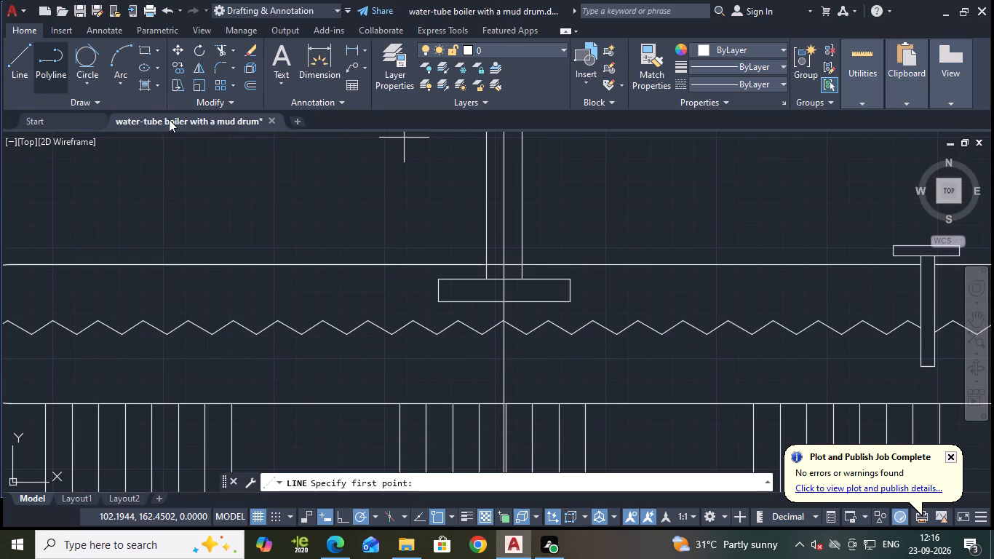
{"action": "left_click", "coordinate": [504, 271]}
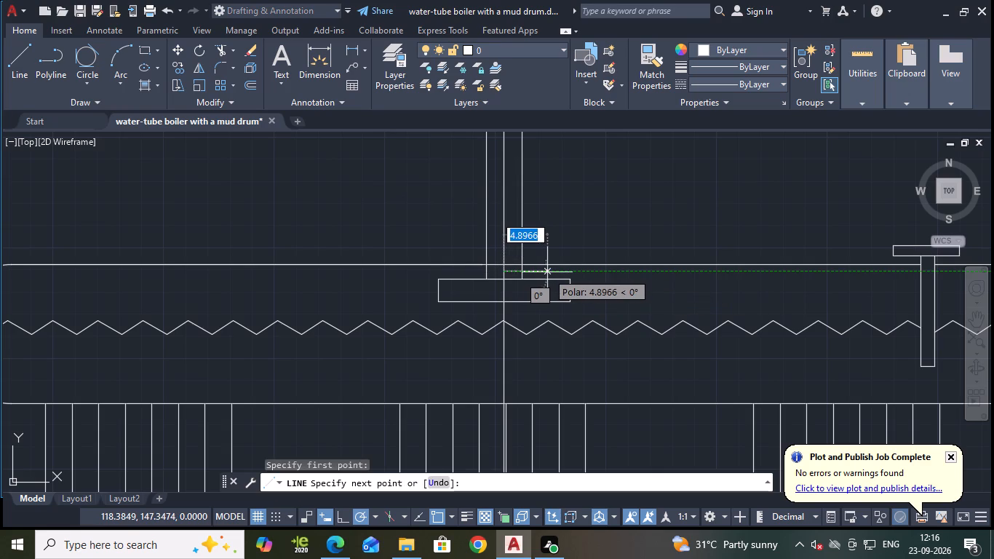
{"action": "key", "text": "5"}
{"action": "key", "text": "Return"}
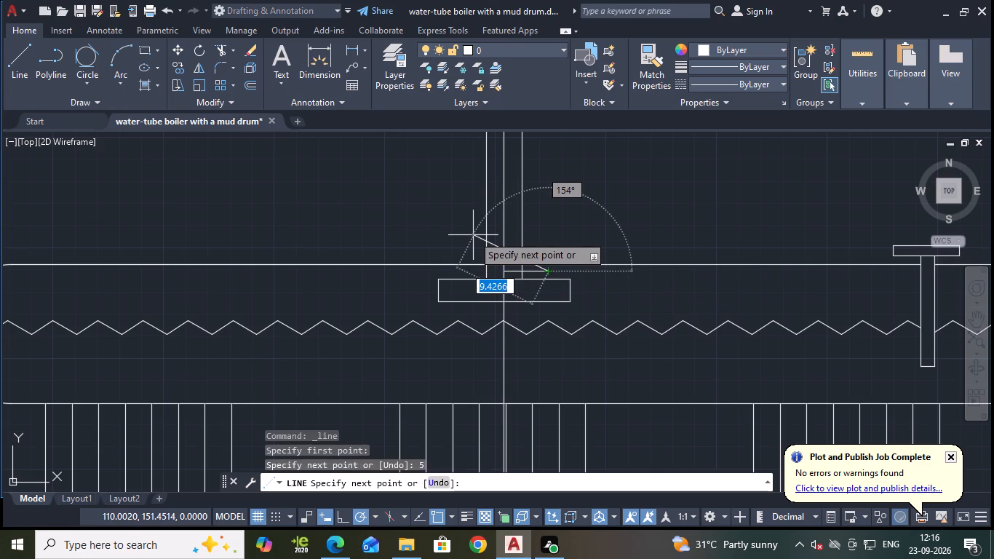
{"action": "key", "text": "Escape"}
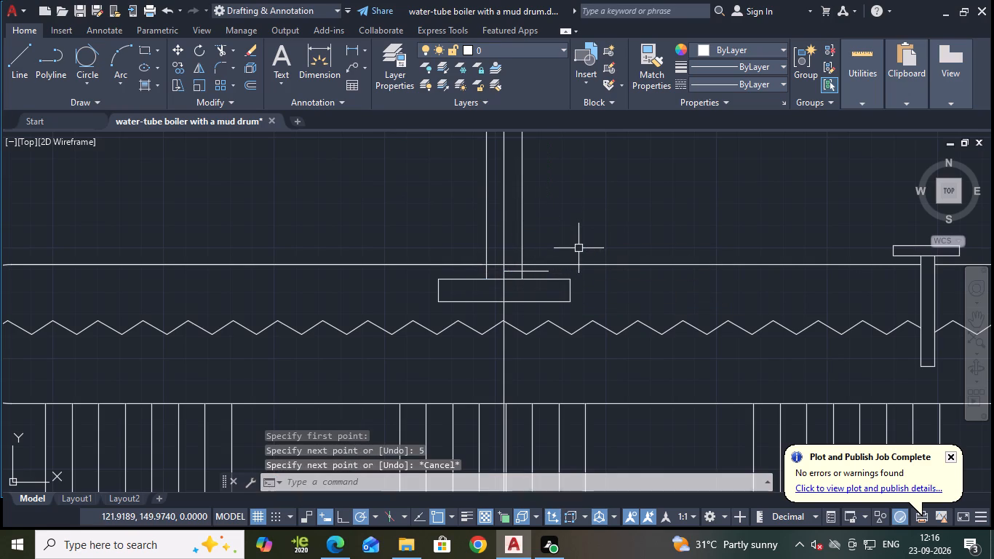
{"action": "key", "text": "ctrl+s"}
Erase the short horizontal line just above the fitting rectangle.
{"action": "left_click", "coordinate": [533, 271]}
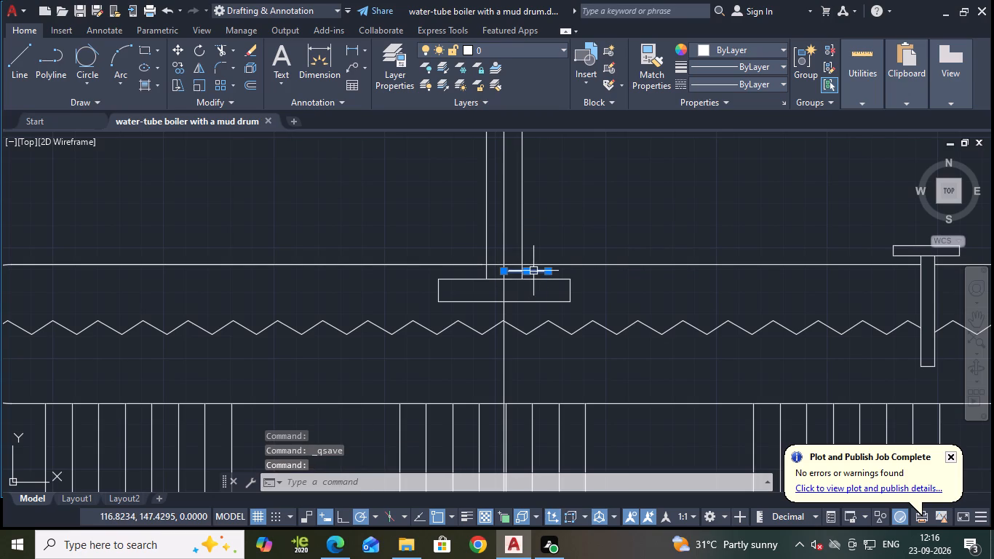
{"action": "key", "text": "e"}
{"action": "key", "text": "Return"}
Draw a 1-unit-high, about 14.8-unit-wide cap with lines running between the top corners of the fitting rectangle.
{"action": "left_click", "coordinate": [29, 44]}
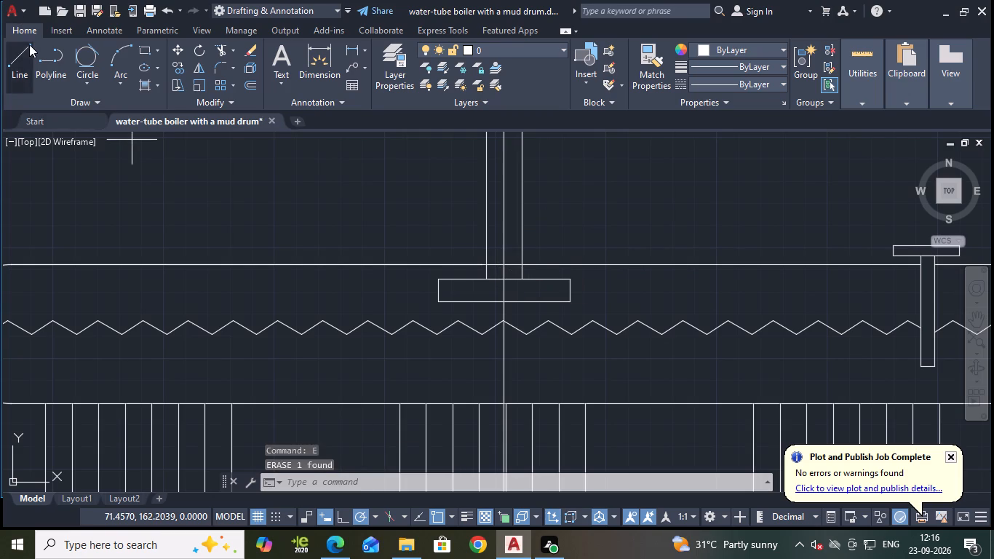
{"action": "left_click", "coordinate": [568, 279]}
{"action": "scroll", "coordinate": [570, 270], "scroll_direction": "up", "scroll_amount": 2}
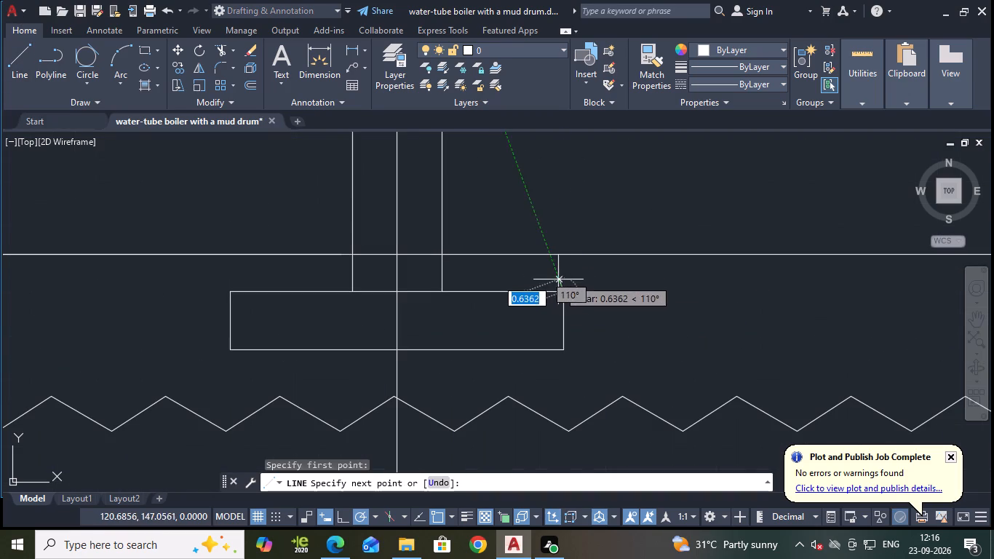
{"action": "key", "text": "1"}
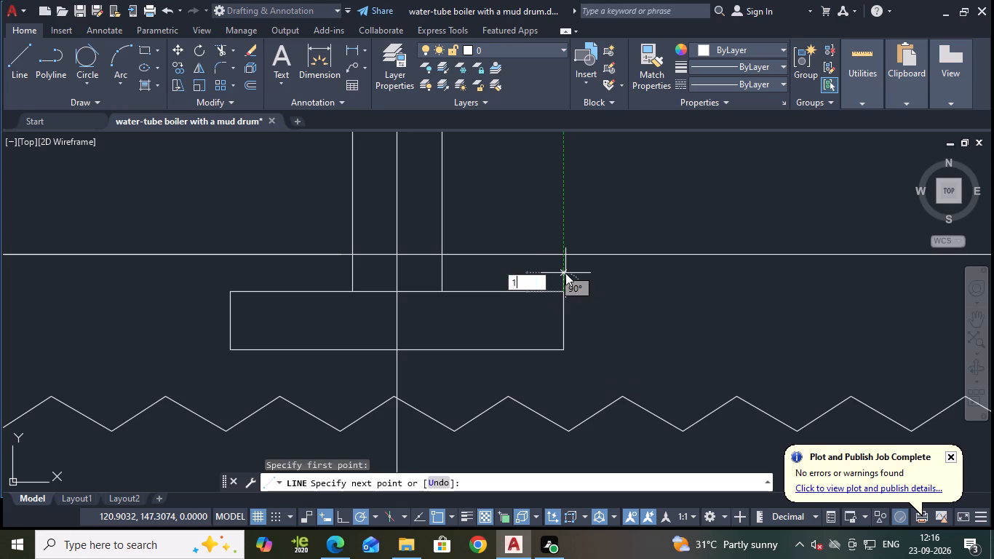
{"action": "key", "text": "Return"}
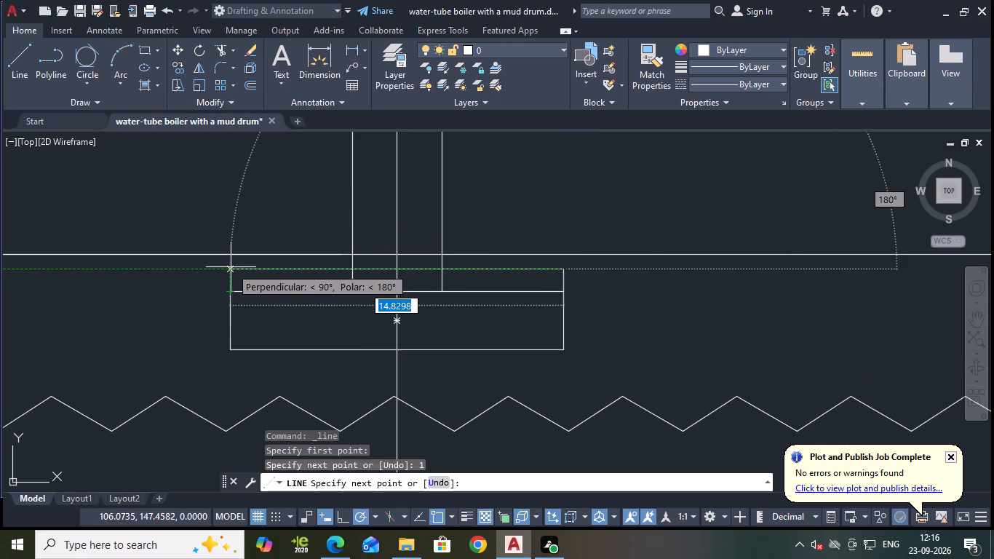
{"action": "left_click", "coordinate": [231, 269]}
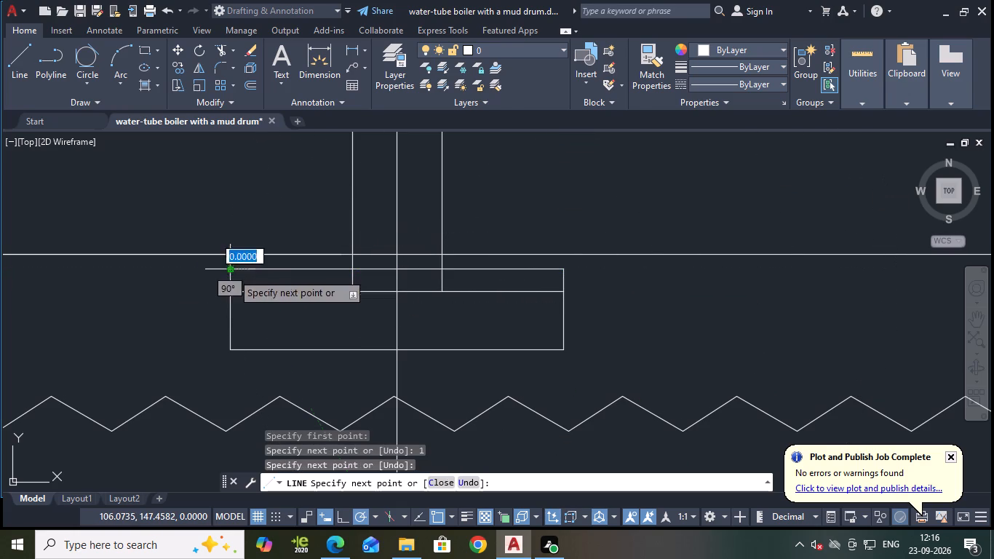
{"action": "left_click", "coordinate": [231, 290]}
{"action": "key", "text": "Escape"}
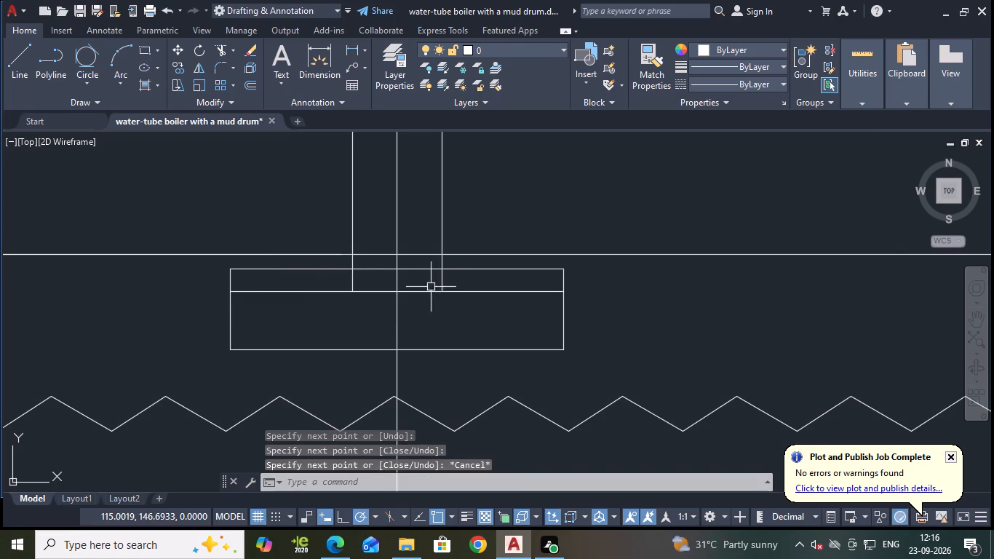
Trim the stem lines inside the new cap and the upper drum's top line between the two stem lines.
{"action": "type", "text": "tr"}
{"action": "key", "text": "Return"}
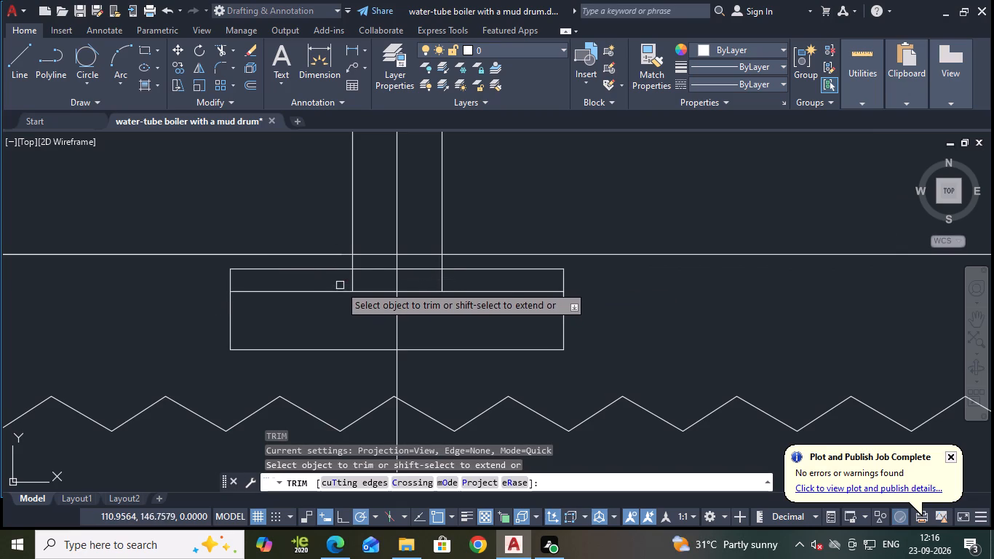
{"action": "left_click", "coordinate": [350, 279]}
{"action": "left_click", "coordinate": [443, 285]}
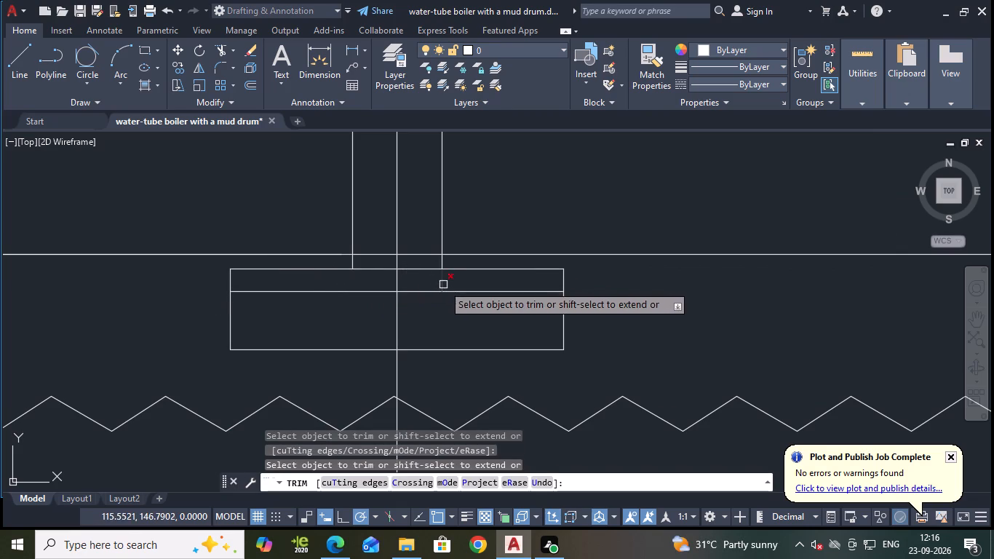
{"action": "left_click", "coordinate": [377, 255]}
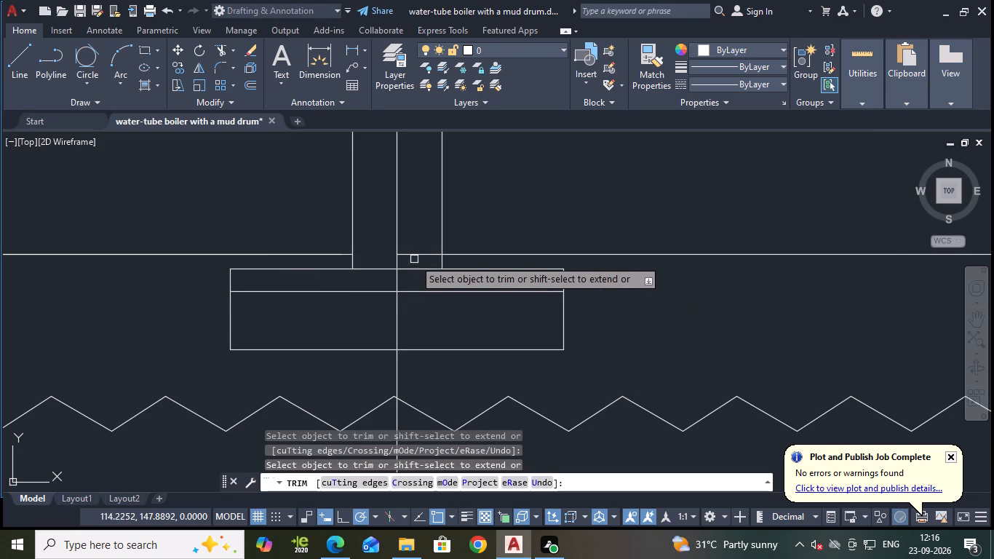
{"action": "left_click", "coordinate": [418, 255]}
{"action": "key", "text": "Escape"}
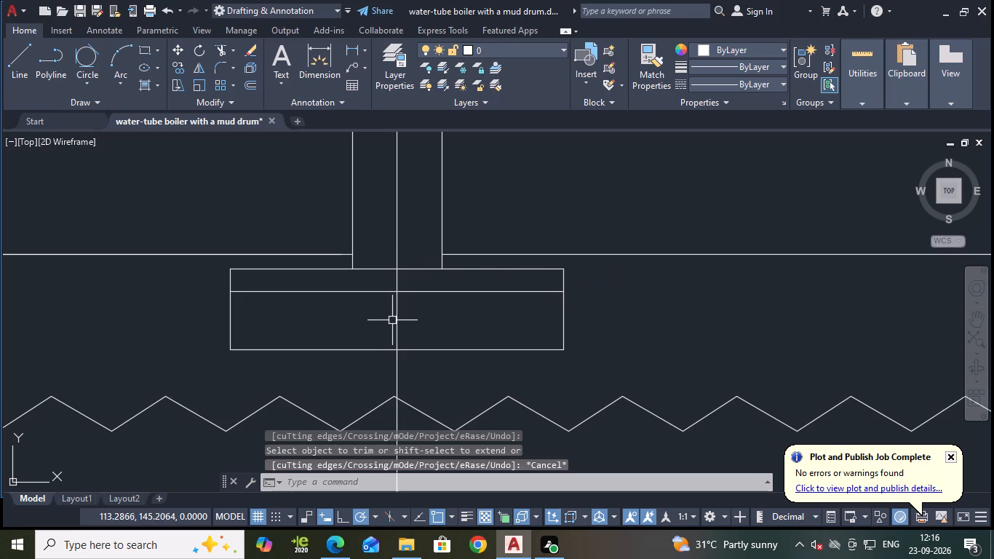
Erase the vertical centre line through the fitting and save the drawing.
{"action": "left_click", "coordinate": [395, 320]}
{"action": "key", "text": "e"}
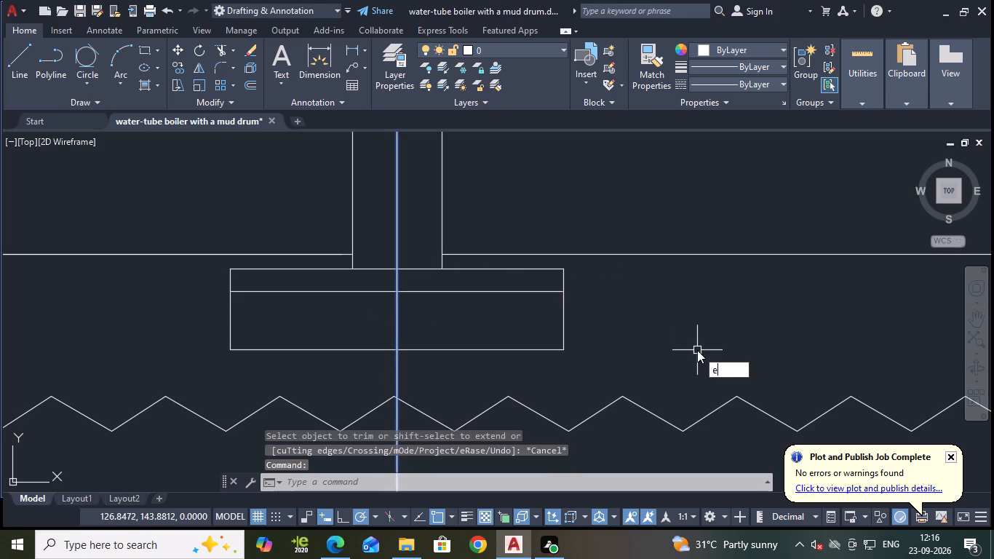
{"action": "key", "text": "Return"}
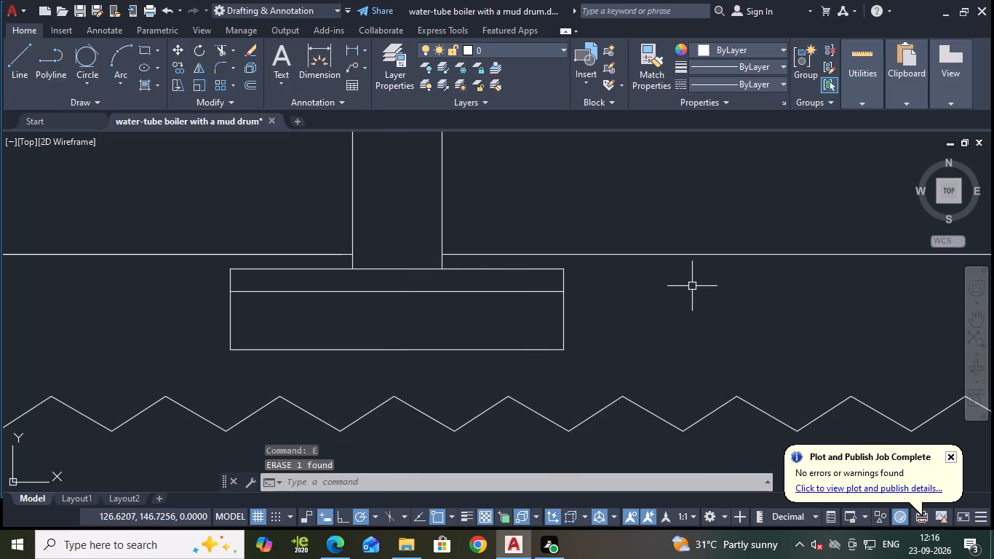
{"action": "scroll", "coordinate": [560, 293], "scroll_direction": "down", "scroll_amount": 2}
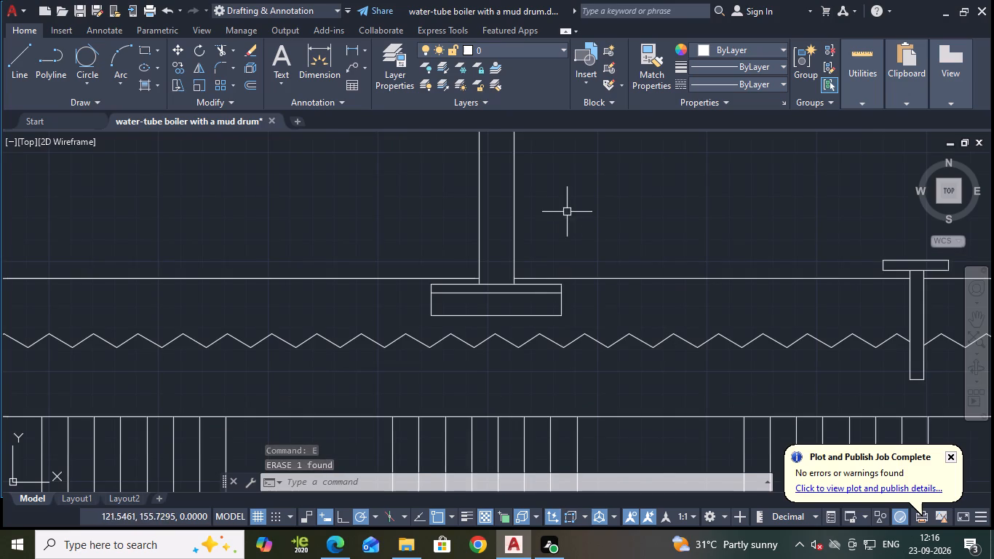
{"action": "scroll", "coordinate": [598, 265], "scroll_direction": "down", "scroll_amount": 1}
{"action": "key", "text": "ctrl+s"}
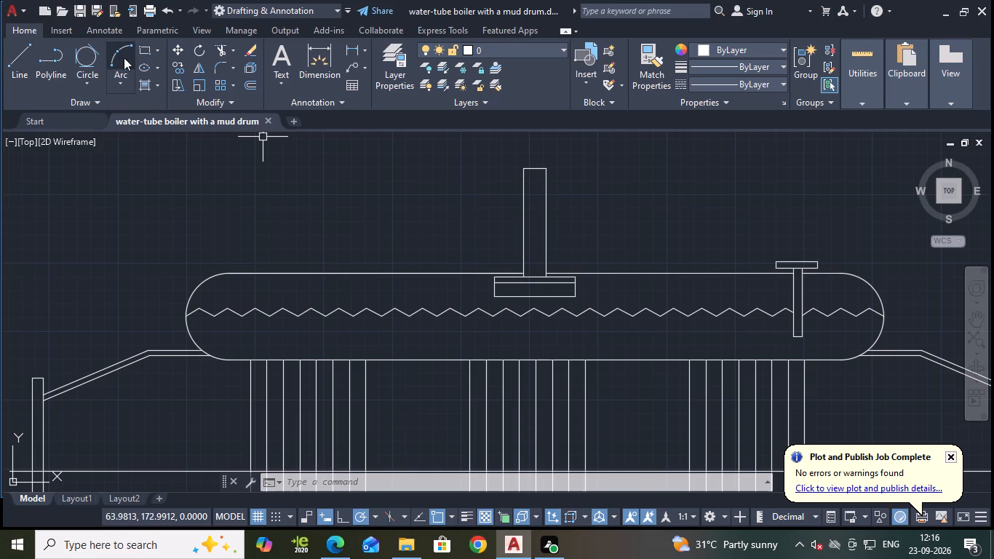
Draw a collar 8 units wide and 2 high with lines across the upper-drum stem, starting at its side's midpoint and overhanging 2 units each side.
{"action": "left_click", "coordinate": [140, 49]}
{"action": "key", "text": "Escape"}
{"action": "left_click", "coordinate": [19, 62]}
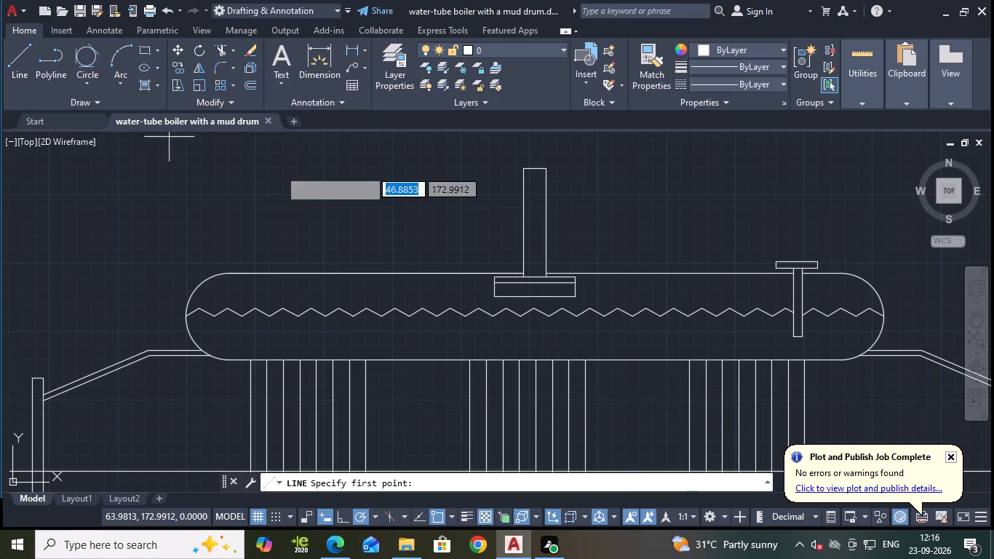
{"action": "left_click", "coordinate": [523, 235]}
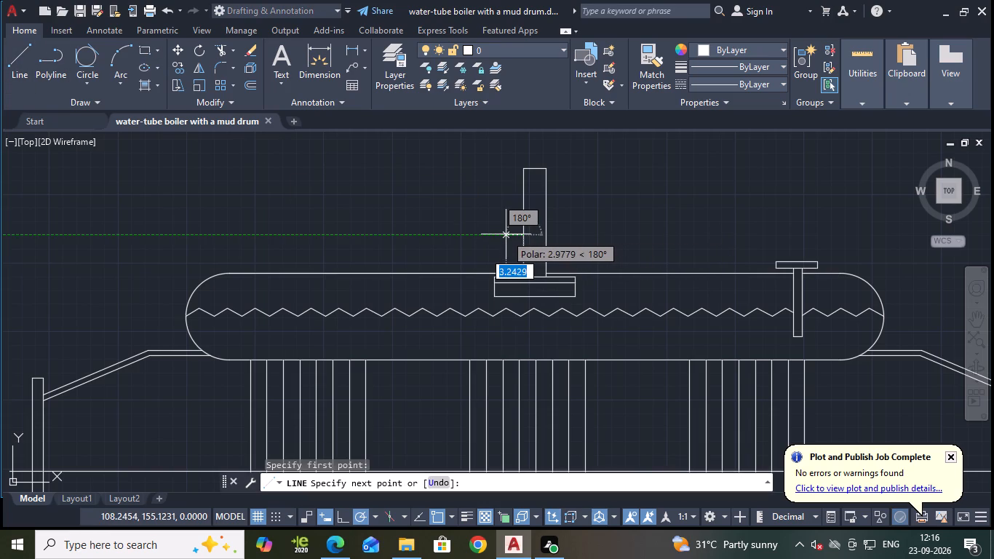
{"action": "key", "text": "2"}
{"action": "key", "text": "Return"}
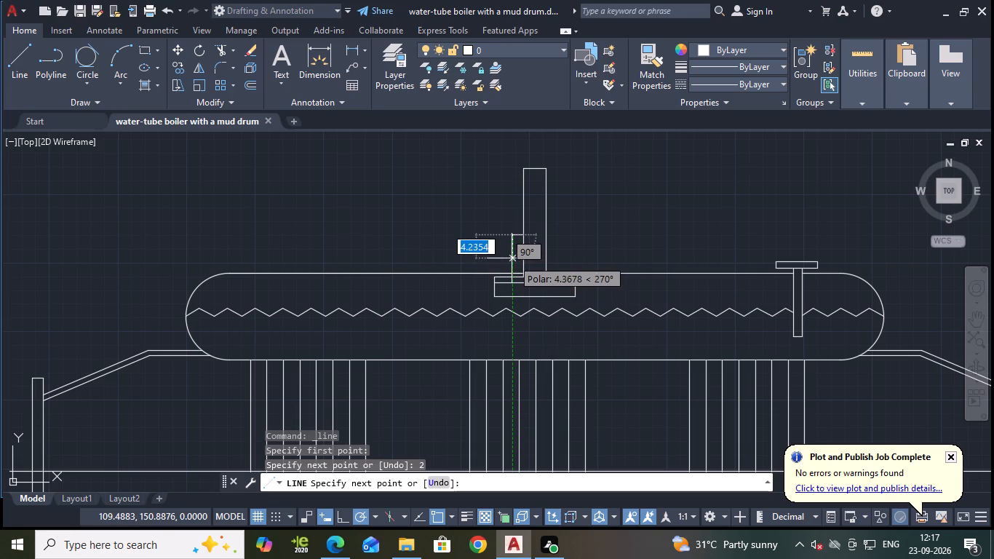
{"action": "key", "text": "2"}
{"action": "key", "text": "Return"}
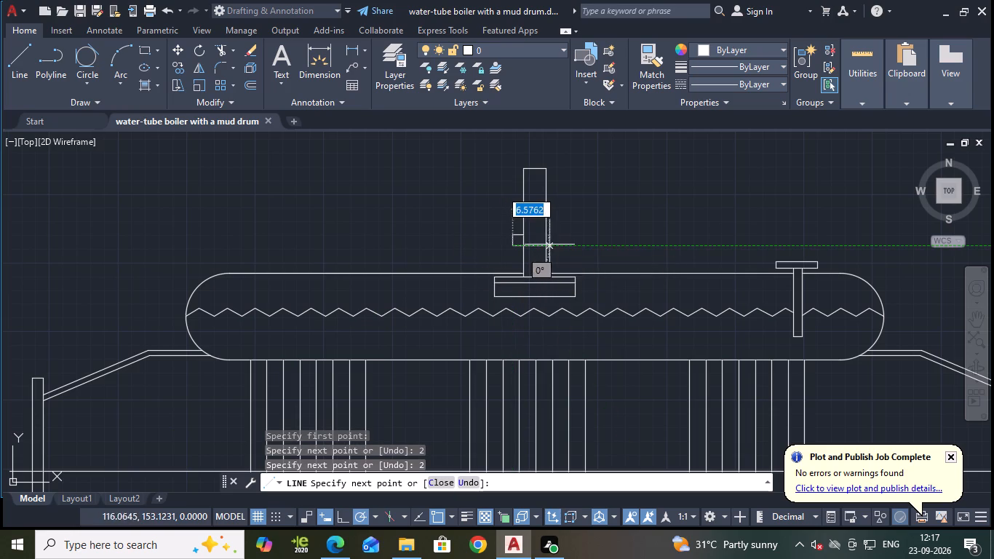
{"action": "scroll", "coordinate": [546, 245], "scroll_direction": "up", "scroll_amount": 1}
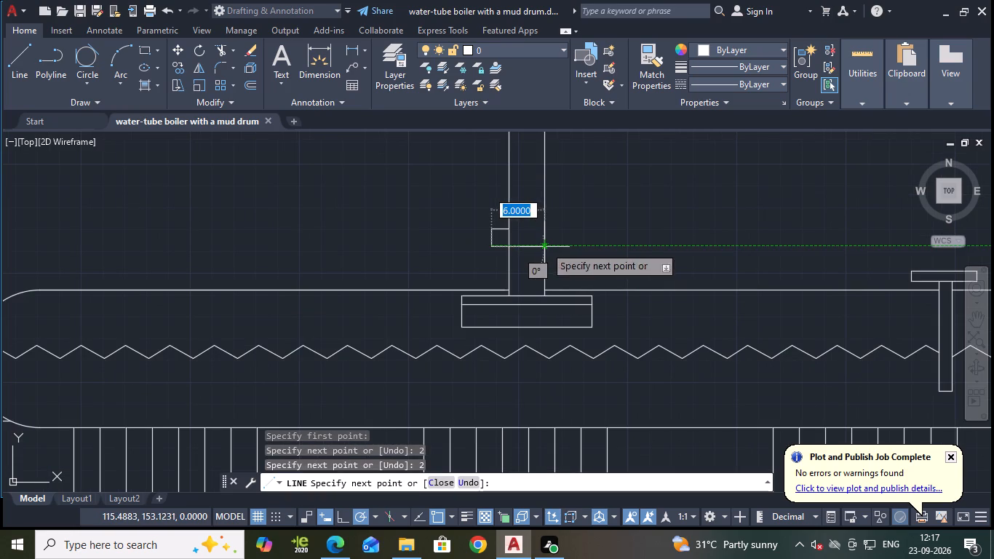
{"action": "left_click", "coordinate": [545, 246]}
{"action": "key", "text": "2"}
{"action": "key", "text": "Return"}
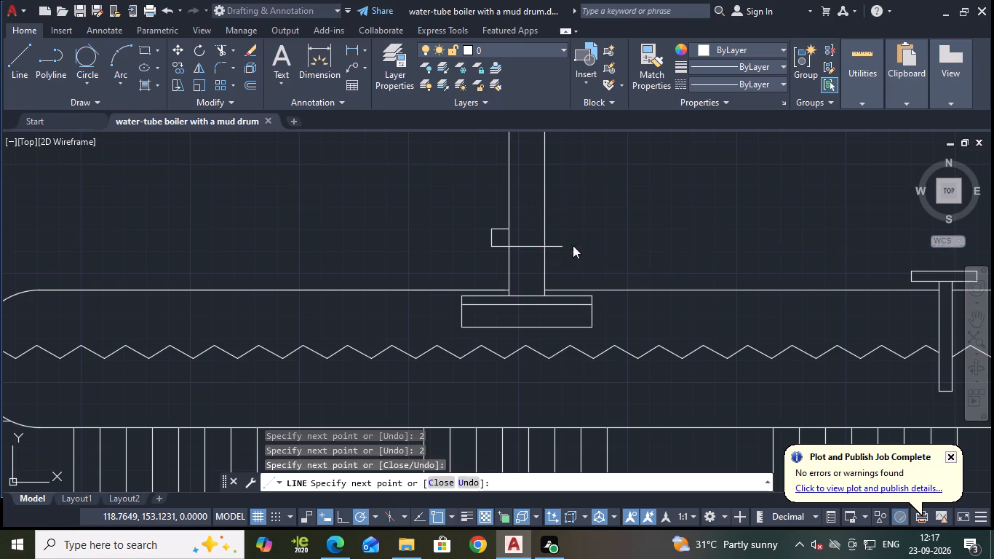
{"action": "key", "text": "2"}
{"action": "key", "text": "Return"}
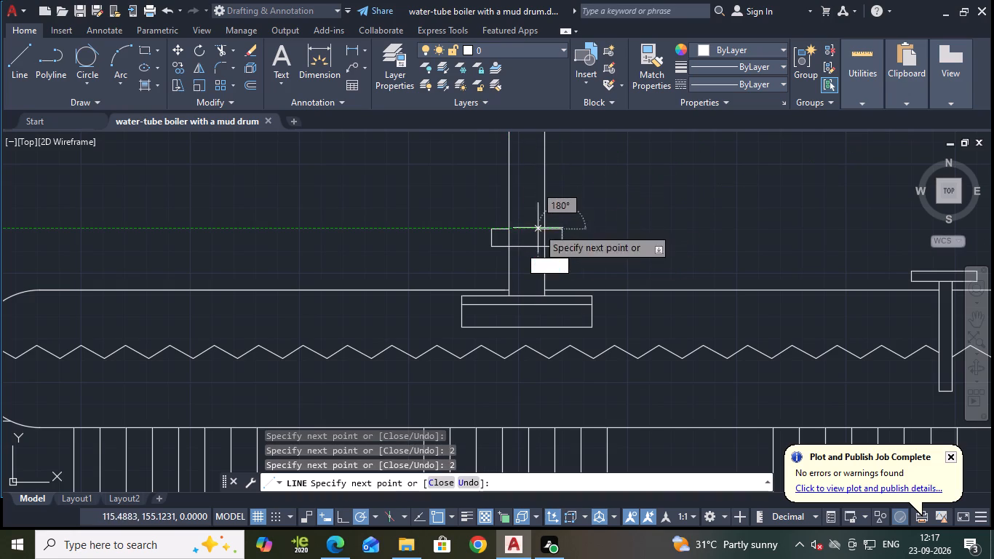
{"action": "scroll", "coordinate": [512, 226], "scroll_direction": "up", "scroll_amount": 3}
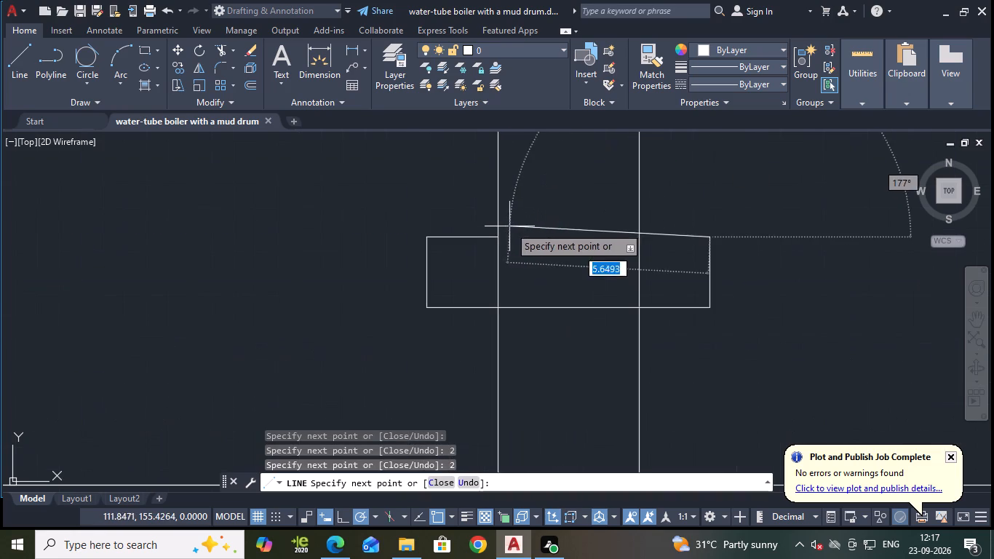
{"action": "left_click", "coordinate": [496, 239]}
{"action": "key", "text": "Escape"}
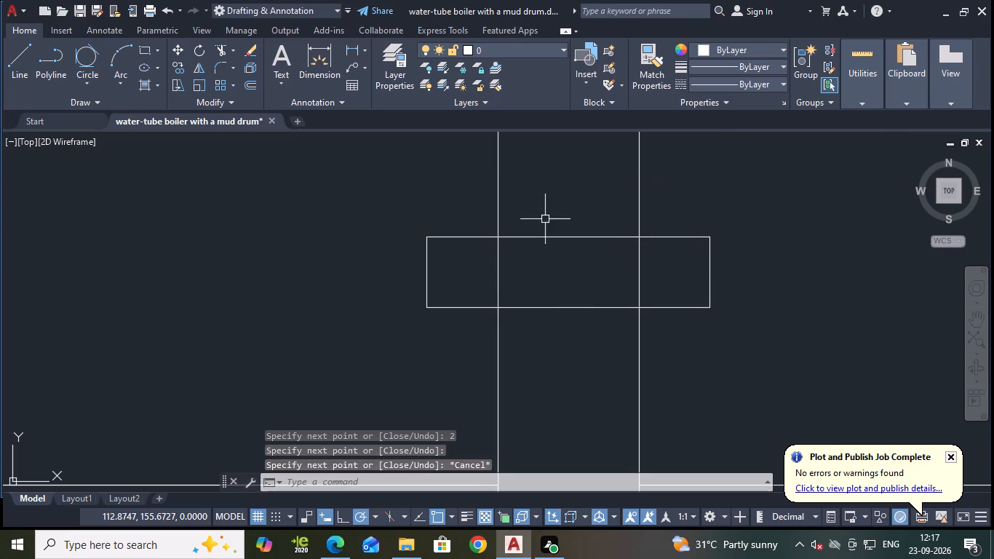
Join the six lines of the stem collar into one polyline.
{"action": "left_click", "coordinate": [530, 239]}
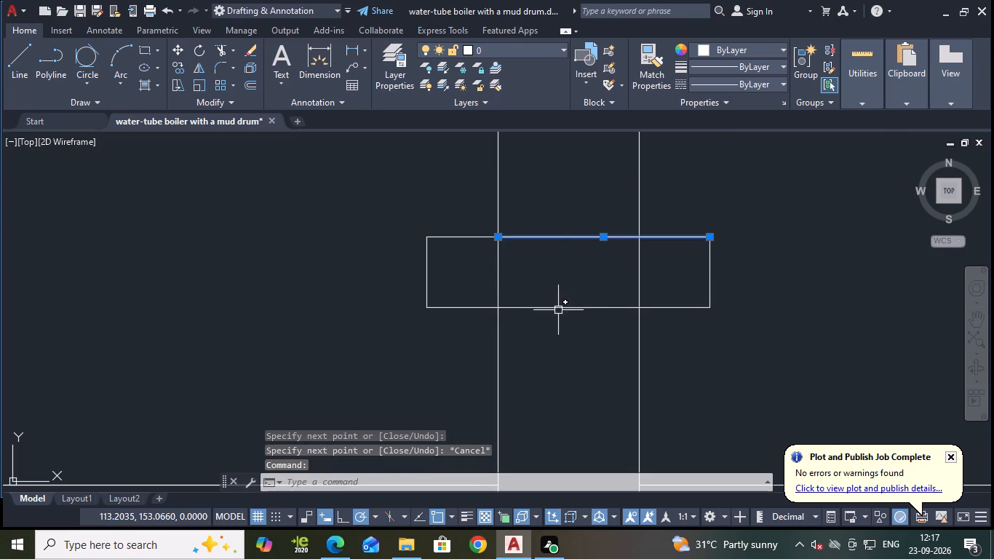
{"action": "left_click", "coordinate": [558, 310]}
{"action": "left_click", "coordinate": [709, 310]}
{"action": "left_click", "coordinate": [696, 309]}
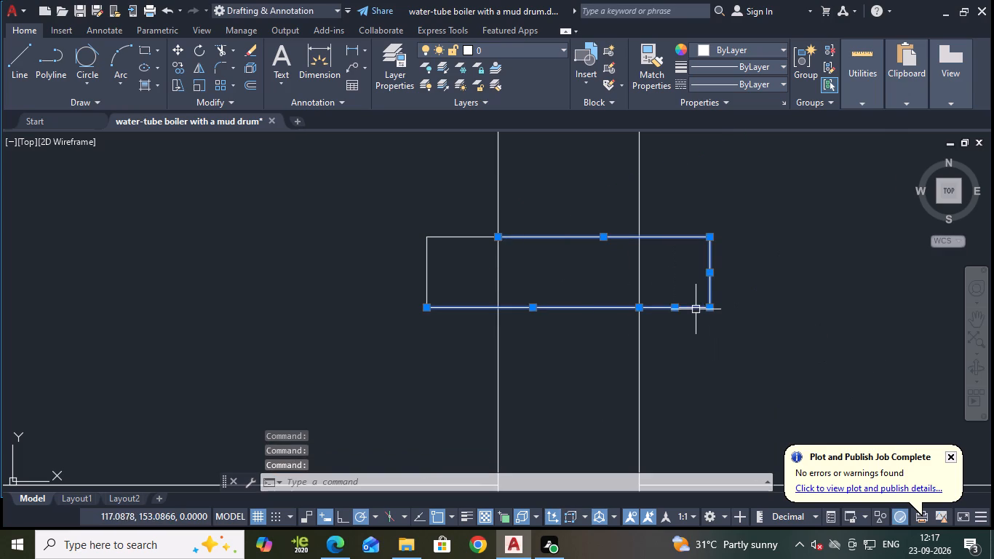
{"action": "left_click", "coordinate": [440, 239]}
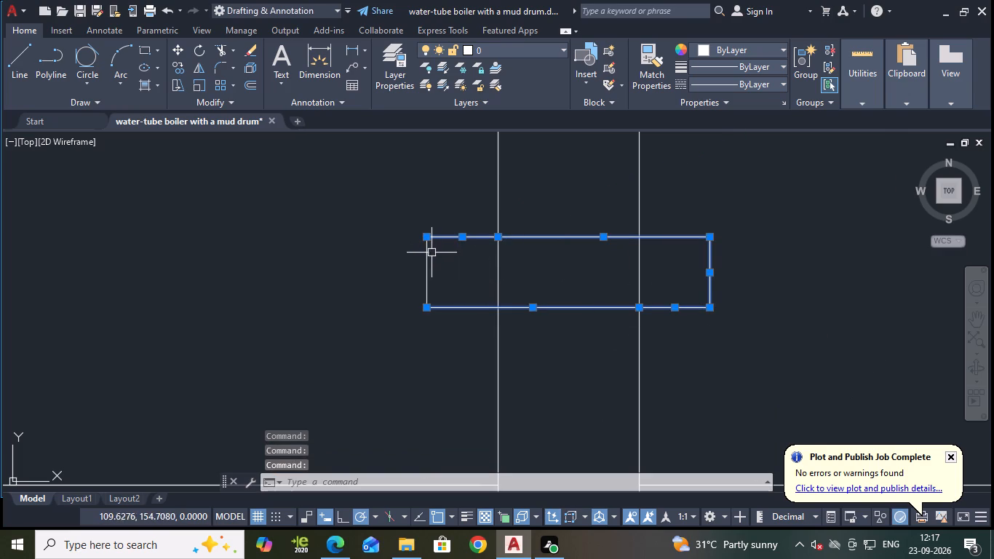
{"action": "left_click", "coordinate": [426, 261]}
{"action": "key", "text": "j"}
{"action": "key", "text": "Return"}
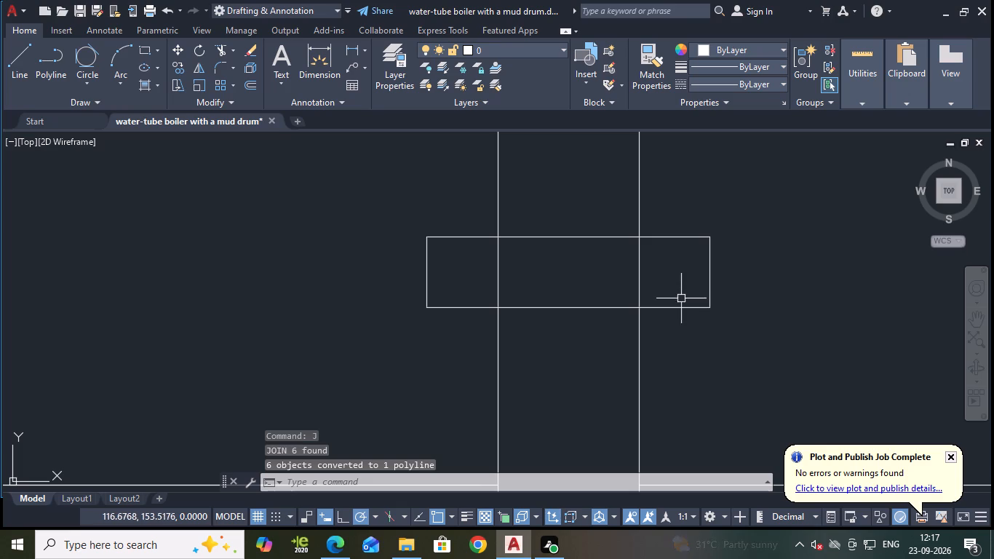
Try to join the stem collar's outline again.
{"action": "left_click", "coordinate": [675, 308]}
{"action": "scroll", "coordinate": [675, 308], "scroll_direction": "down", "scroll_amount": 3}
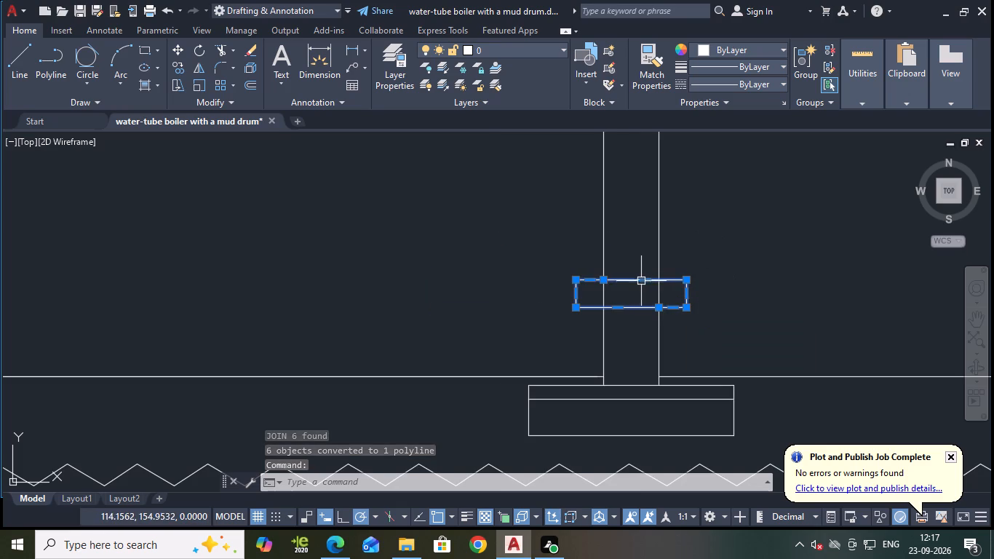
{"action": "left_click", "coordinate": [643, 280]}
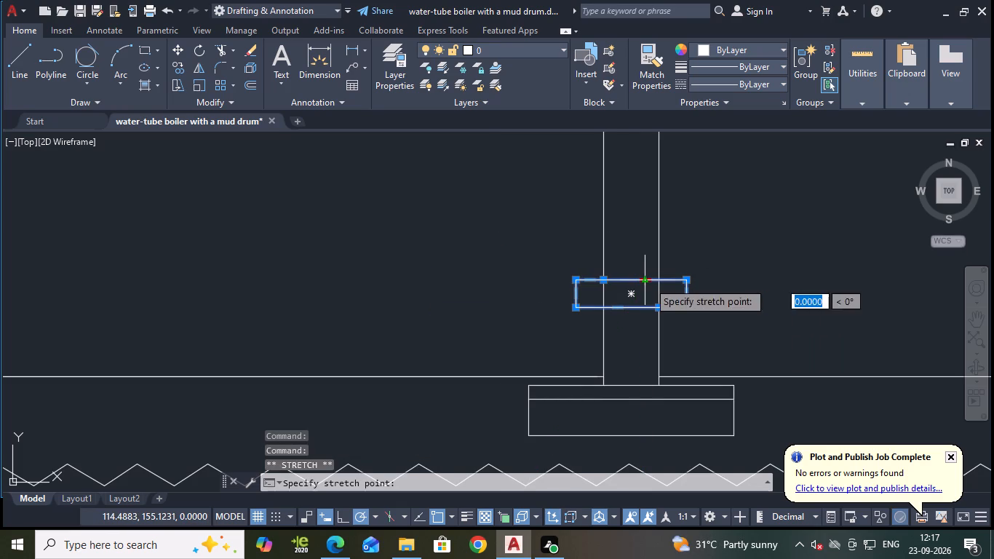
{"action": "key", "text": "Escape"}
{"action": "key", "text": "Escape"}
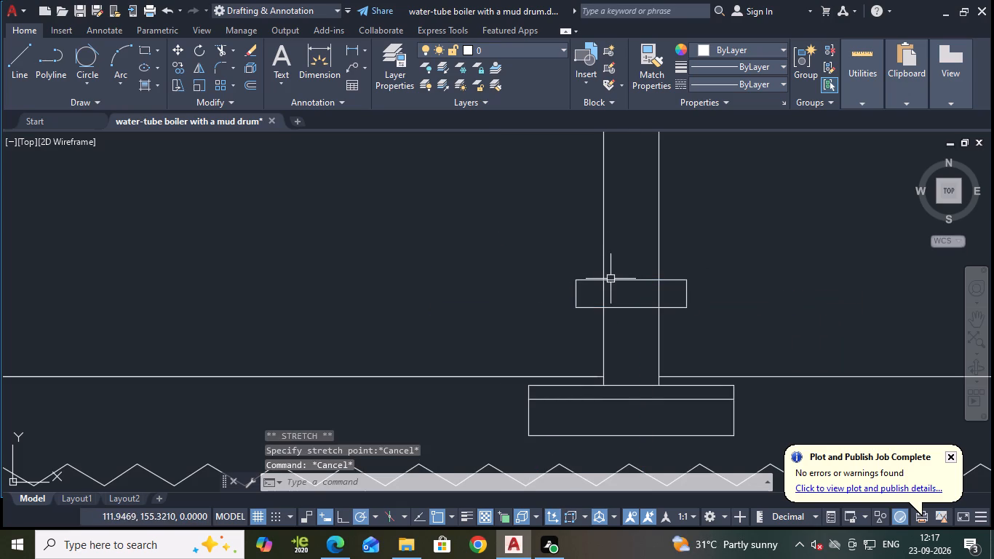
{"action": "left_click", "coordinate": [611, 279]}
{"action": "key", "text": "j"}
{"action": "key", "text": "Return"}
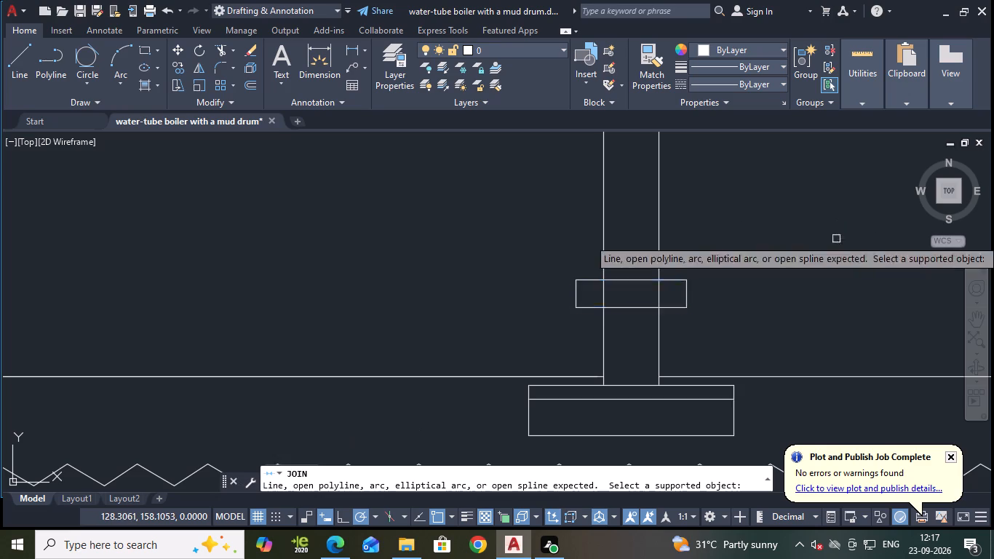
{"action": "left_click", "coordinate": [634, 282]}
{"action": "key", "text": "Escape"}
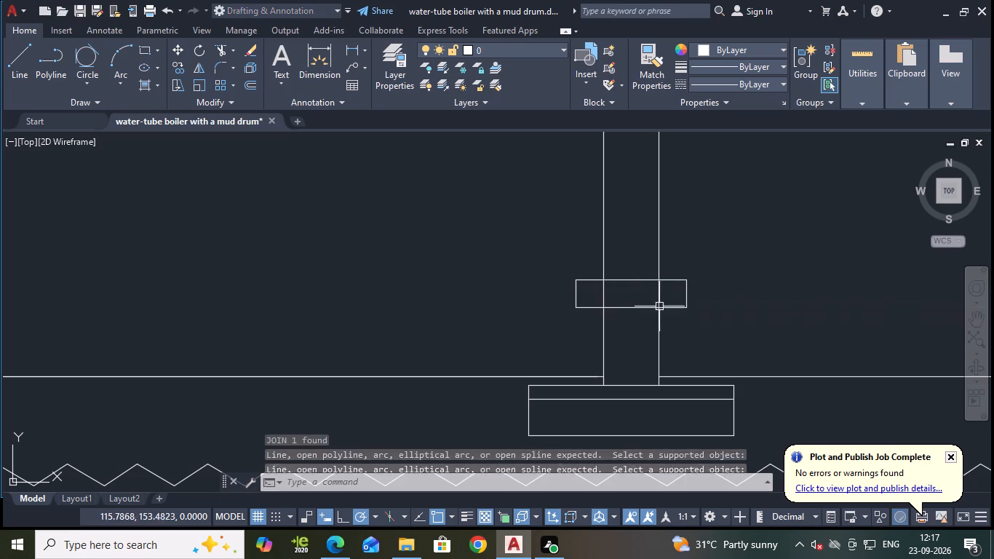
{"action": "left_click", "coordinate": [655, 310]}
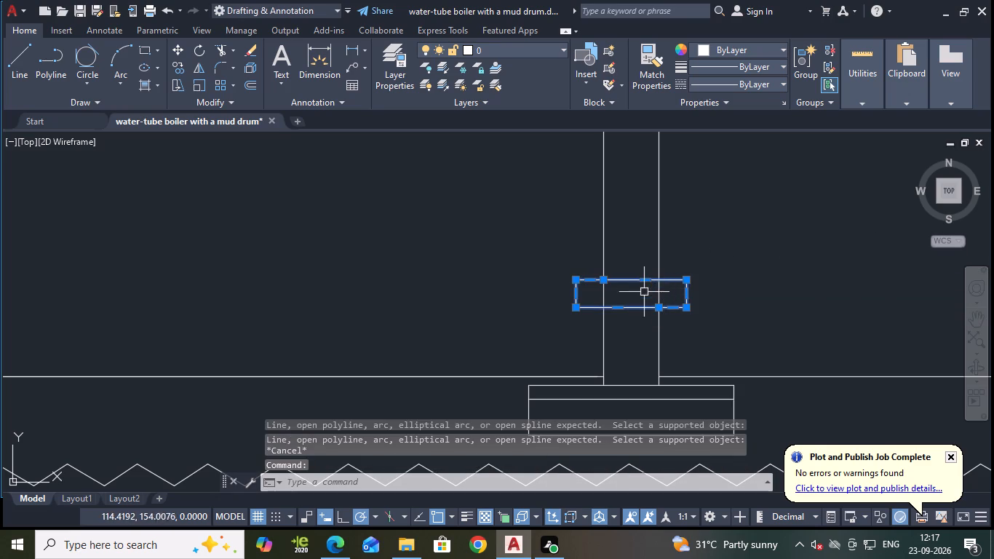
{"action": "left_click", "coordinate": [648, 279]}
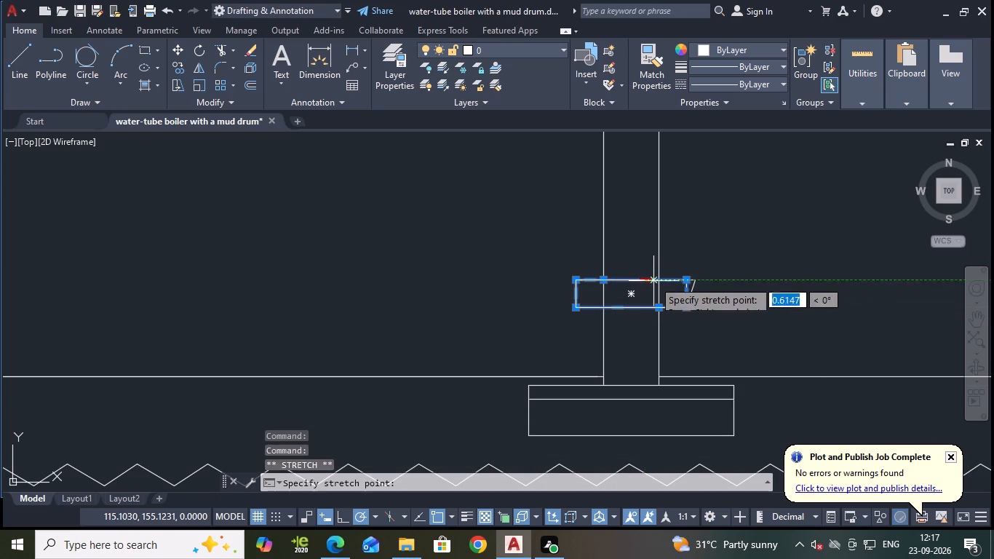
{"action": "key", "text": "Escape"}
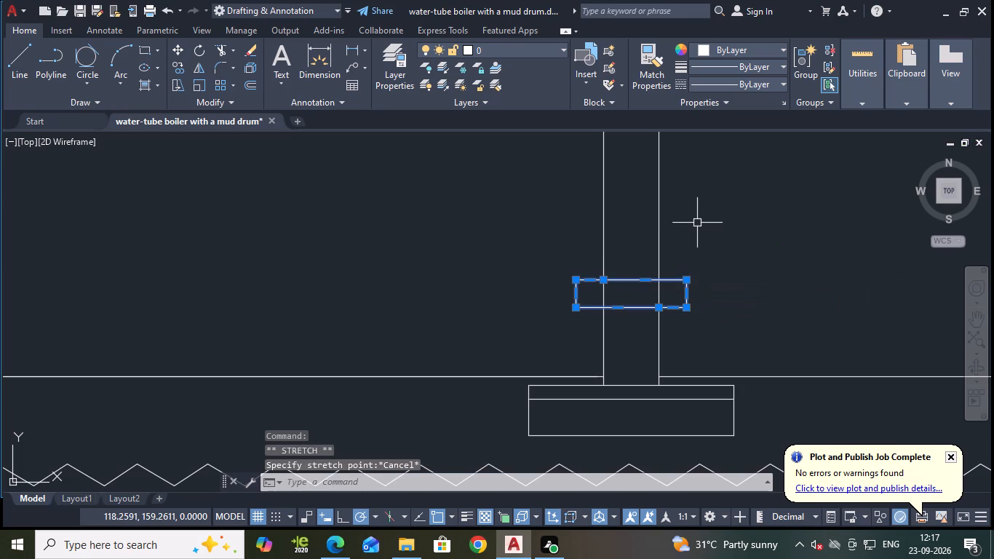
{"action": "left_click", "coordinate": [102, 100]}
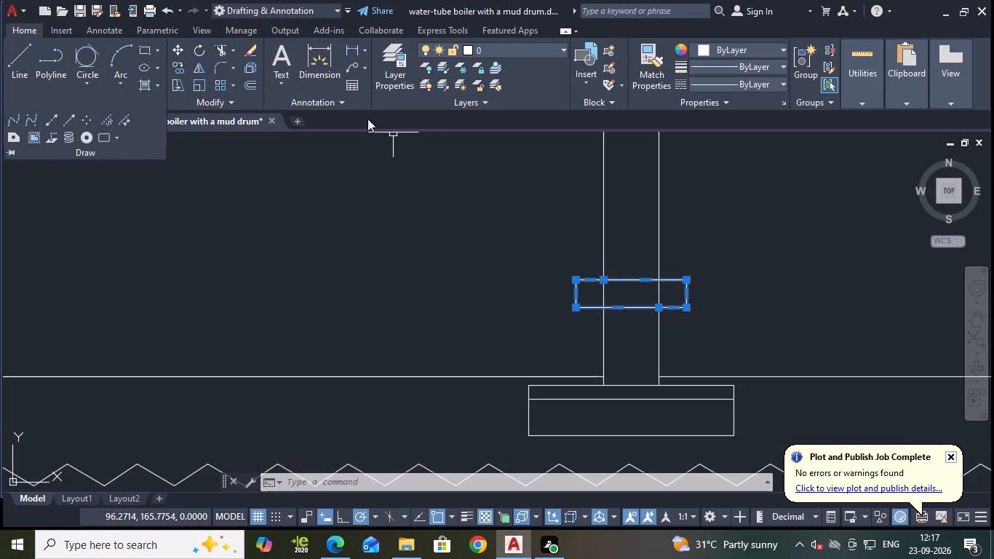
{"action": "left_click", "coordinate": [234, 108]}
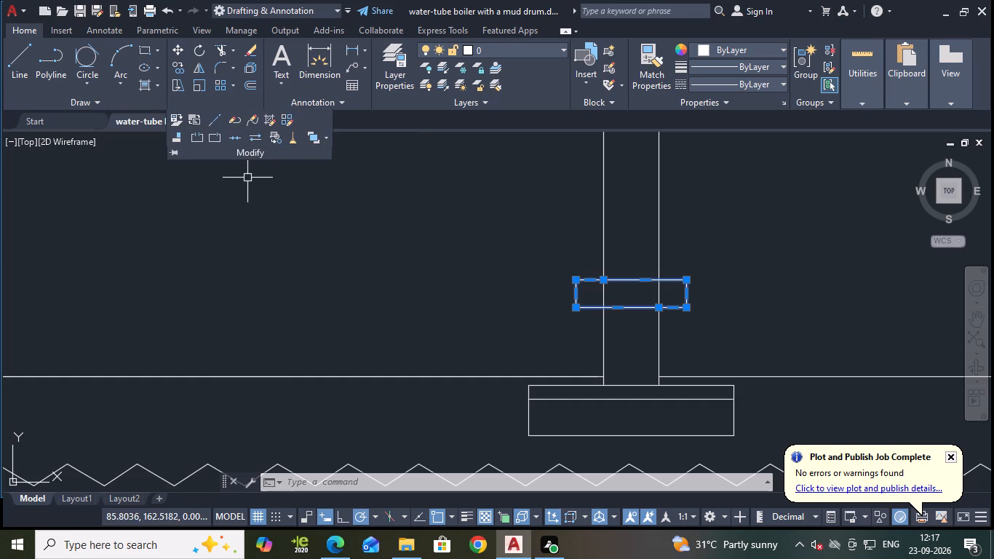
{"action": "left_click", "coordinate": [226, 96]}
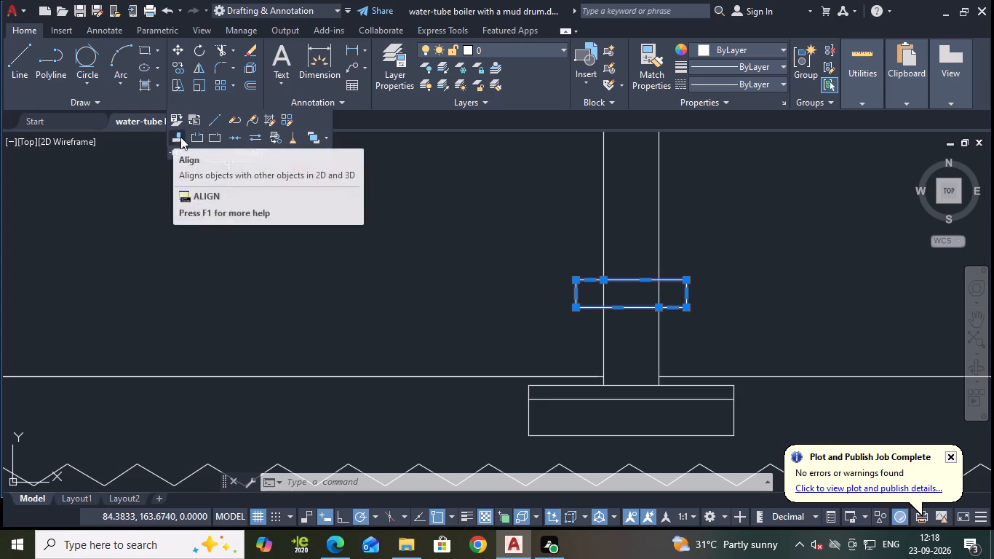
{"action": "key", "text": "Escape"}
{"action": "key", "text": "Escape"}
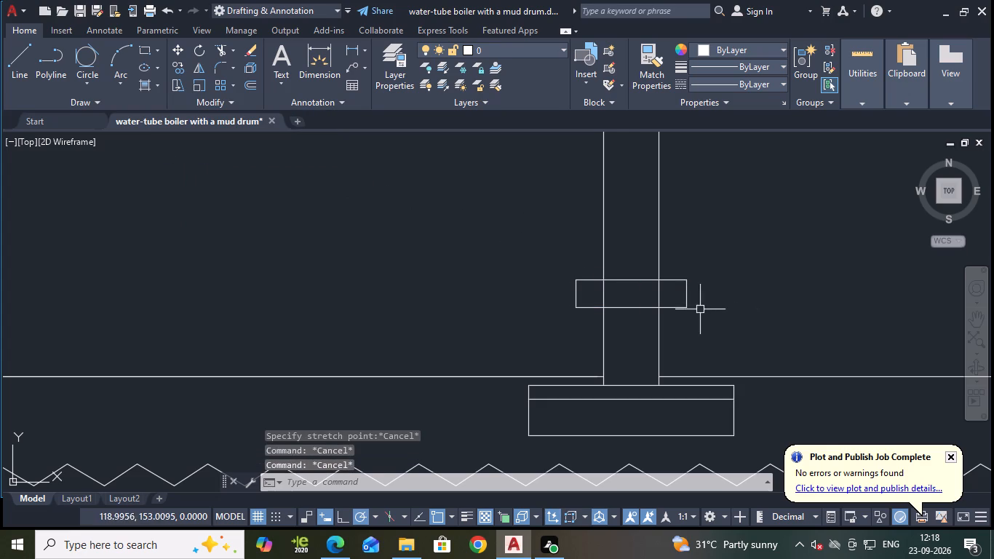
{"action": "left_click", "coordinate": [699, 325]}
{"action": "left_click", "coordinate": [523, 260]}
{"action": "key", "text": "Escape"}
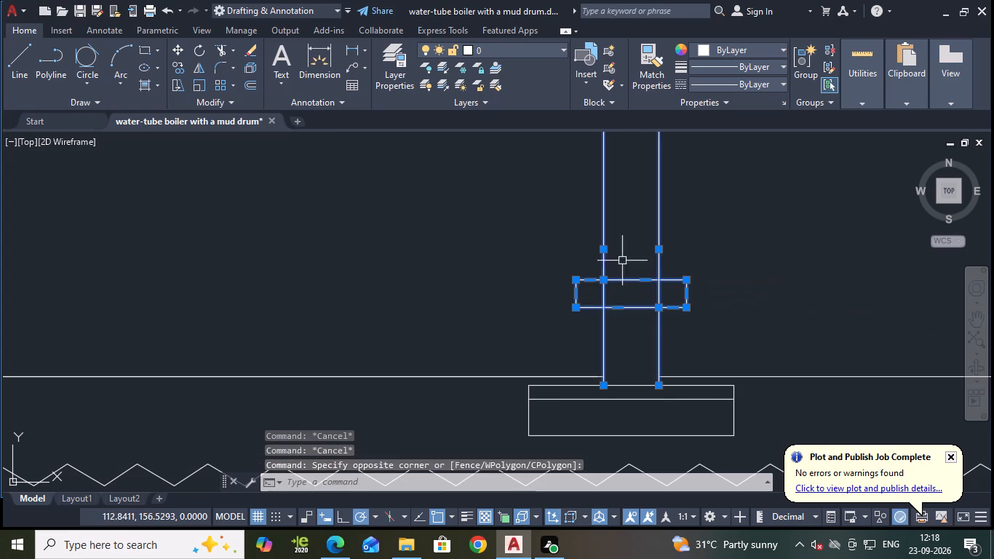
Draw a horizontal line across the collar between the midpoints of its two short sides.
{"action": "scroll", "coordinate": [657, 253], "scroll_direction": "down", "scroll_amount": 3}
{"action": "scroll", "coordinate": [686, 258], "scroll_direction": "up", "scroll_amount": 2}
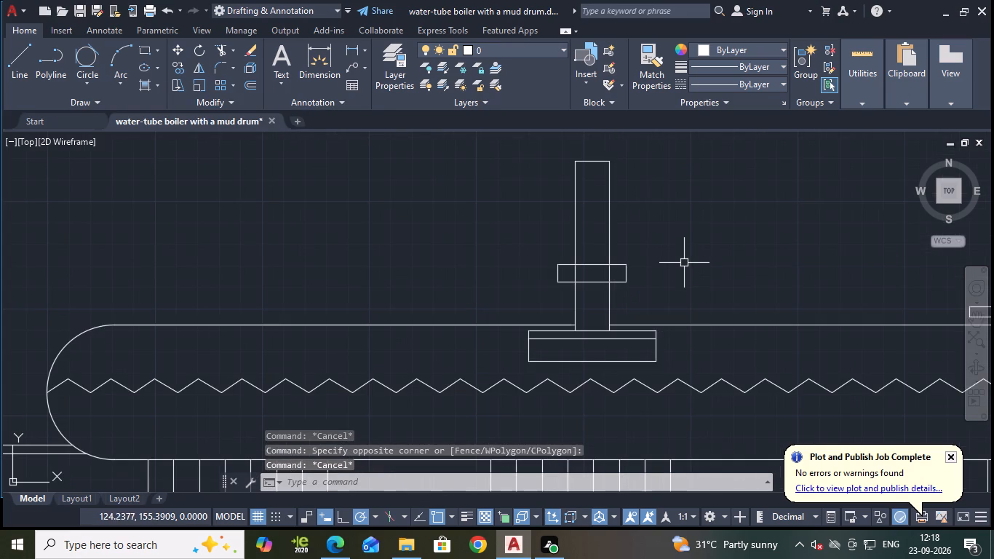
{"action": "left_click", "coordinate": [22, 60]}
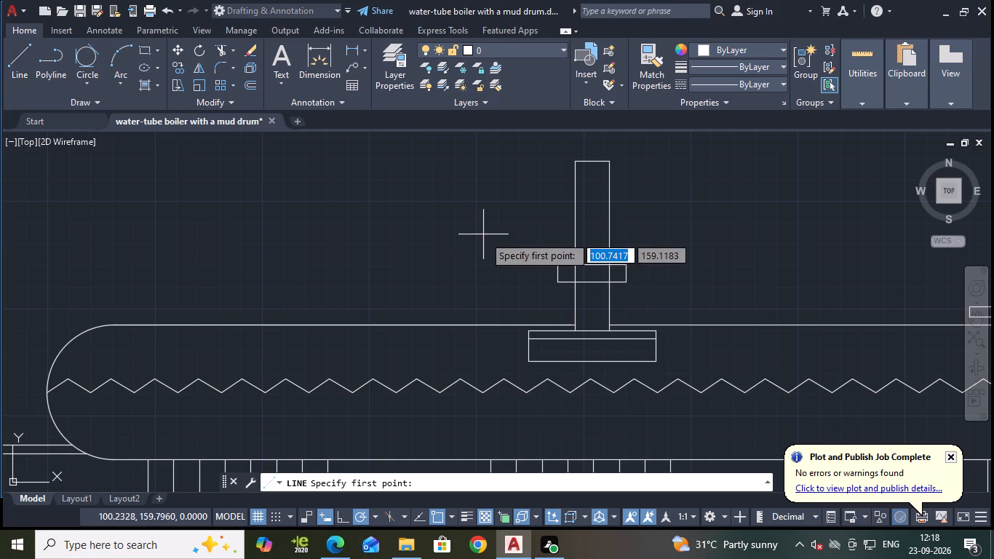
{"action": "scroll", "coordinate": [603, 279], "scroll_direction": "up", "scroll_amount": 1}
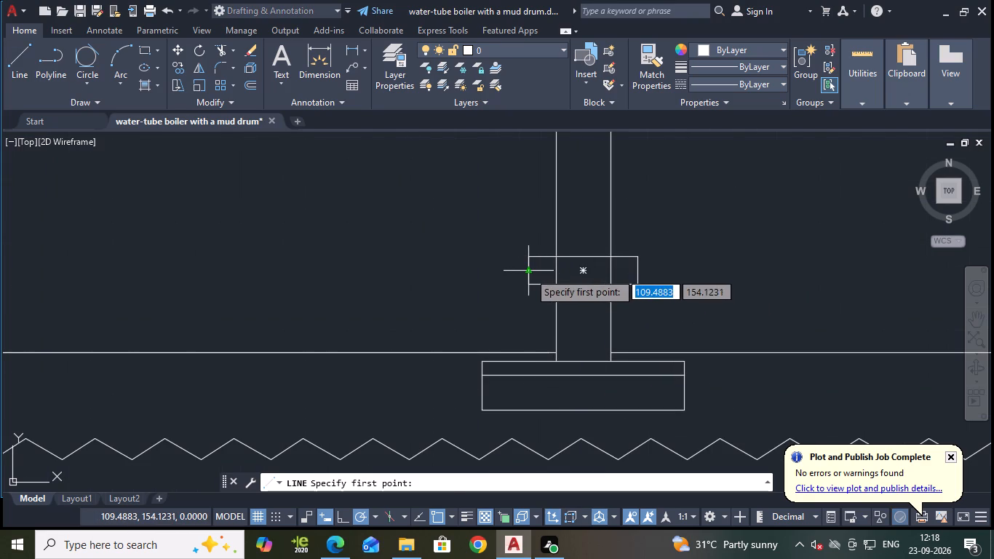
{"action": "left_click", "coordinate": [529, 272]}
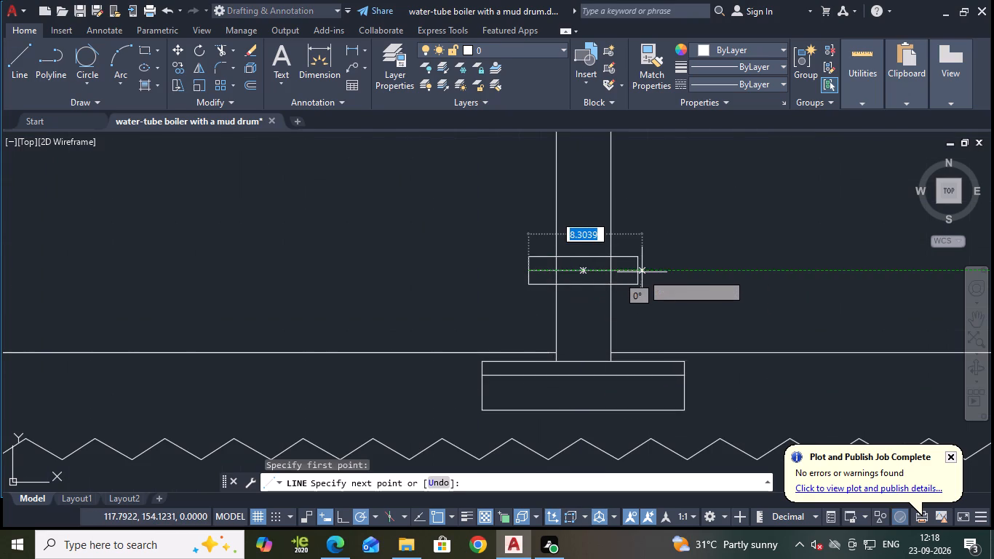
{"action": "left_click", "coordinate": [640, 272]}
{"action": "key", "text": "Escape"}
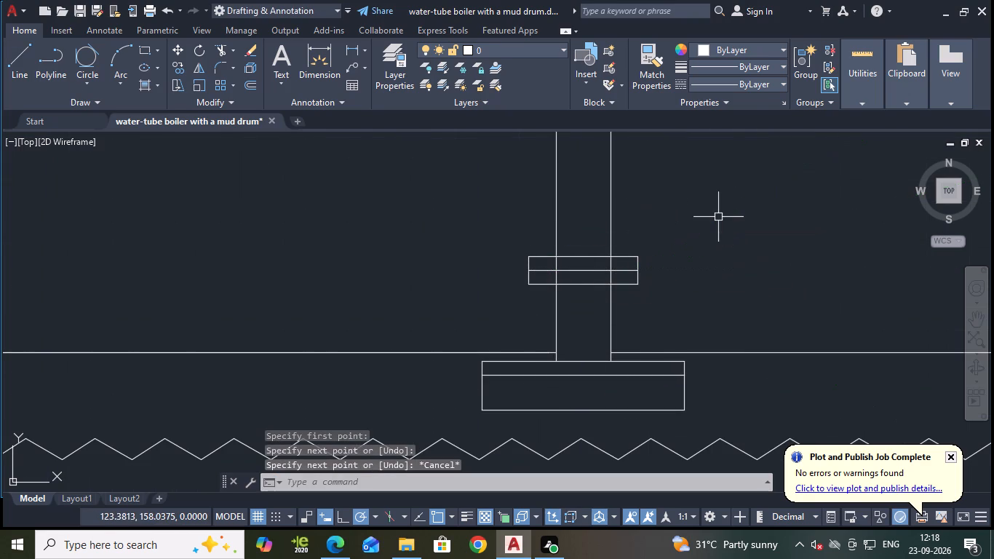
Trim away the collar's horizontal midline and both stem lines inside the collar, and save the drawing.
{"action": "type", "text": "tr"}
{"action": "key", "text": "Return"}
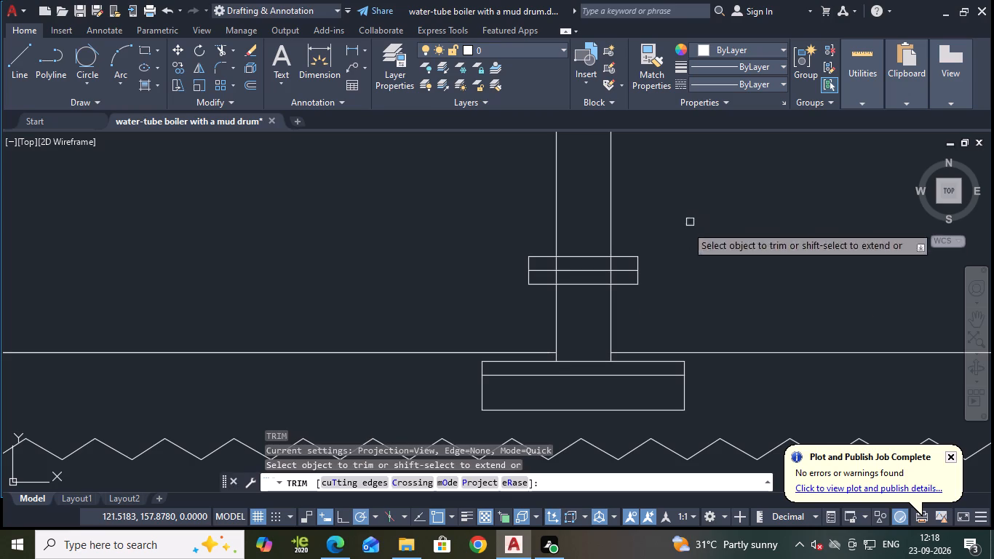
{"action": "left_click", "coordinate": [612, 273]}
{"action": "left_click_drag", "start_coordinate": [613, 274], "coordinate": [549, 269]}
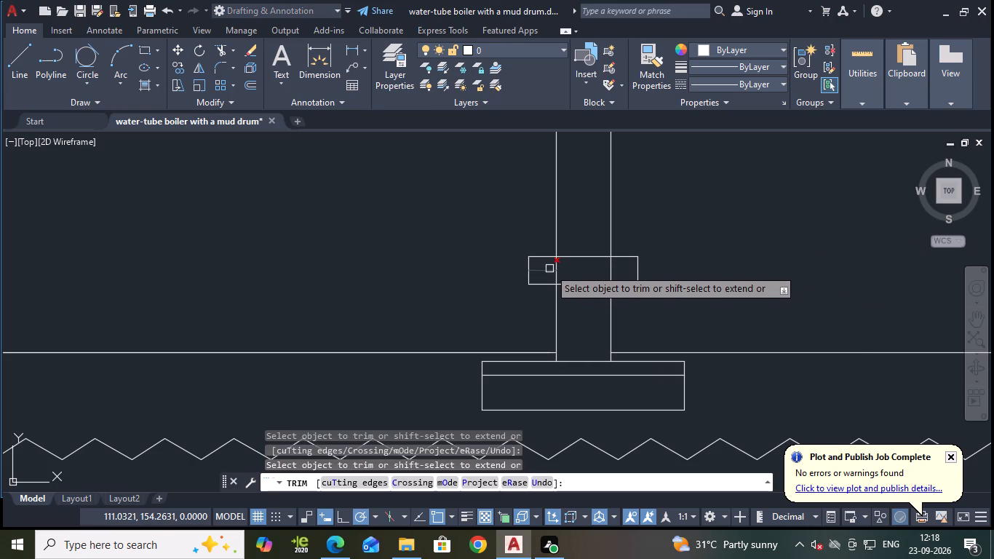
{"action": "left_click", "coordinate": [554, 270]}
{"action": "left_click", "coordinate": [559, 272]}
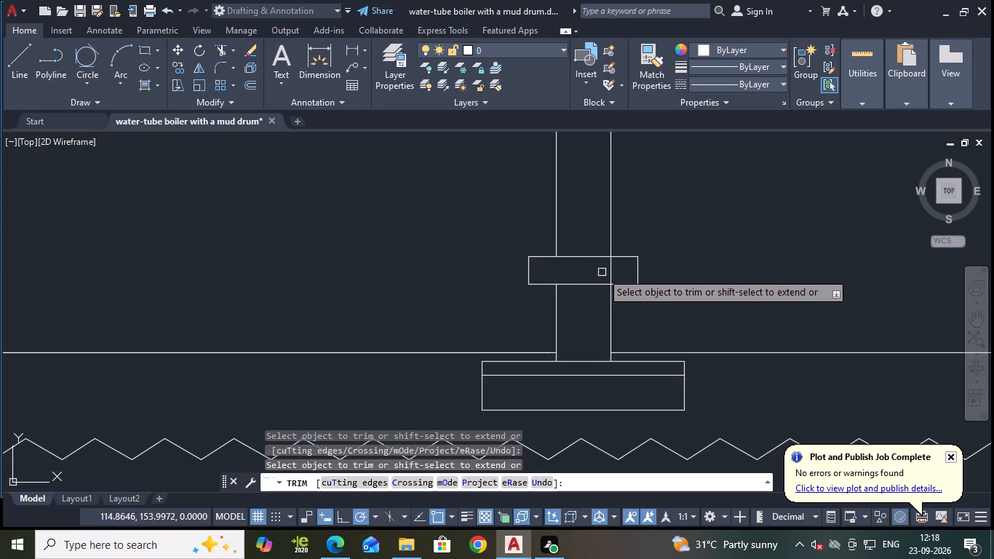
{"action": "left_click", "coordinate": [611, 271]}
{"action": "key", "text": "Escape"}
{"action": "key", "text": "ctrl+s"}
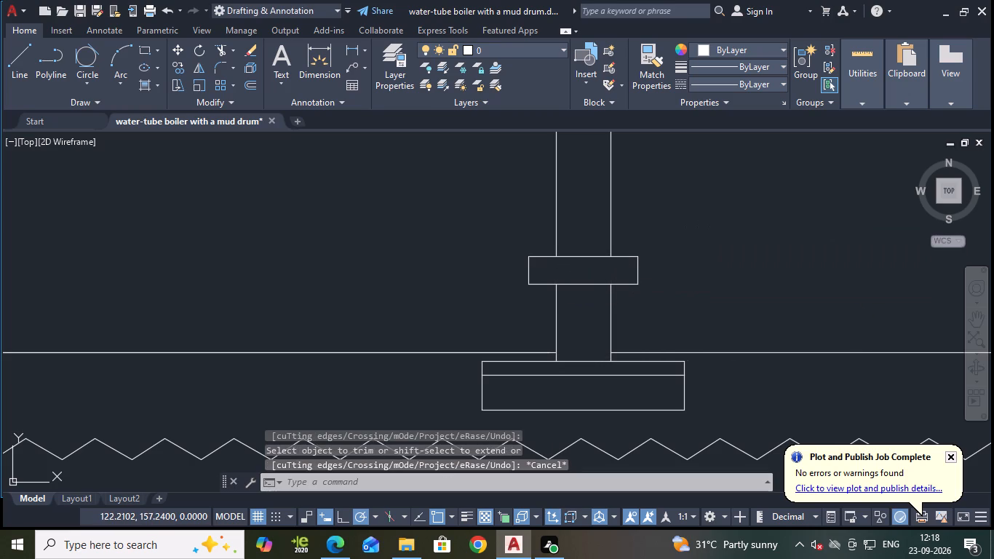
Draw a horizontal line across the stem collar between the midpoints of its short sides, and save the drawing.
{"action": "left_click", "coordinate": [22, 47]}
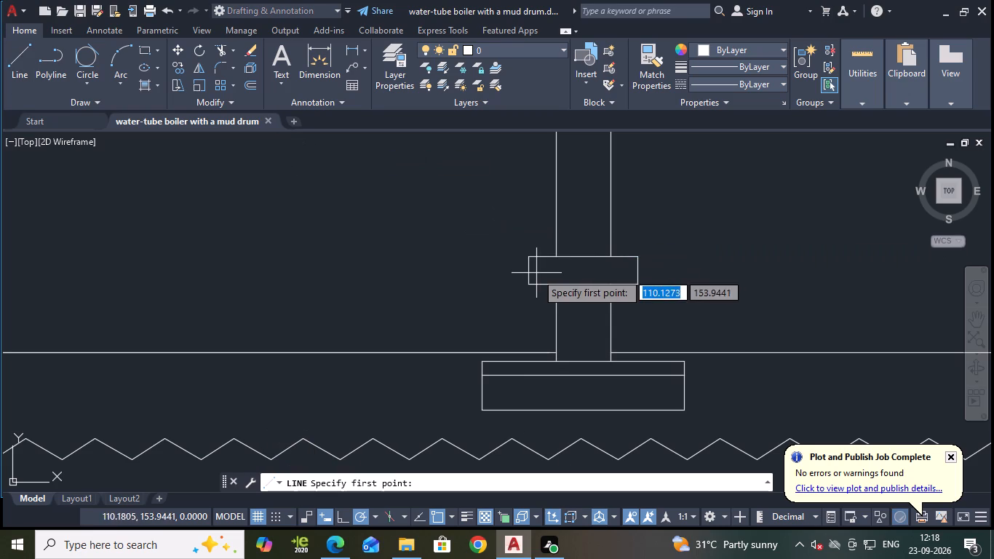
{"action": "left_click", "coordinate": [528, 271]}
{"action": "left_click", "coordinate": [637, 270]}
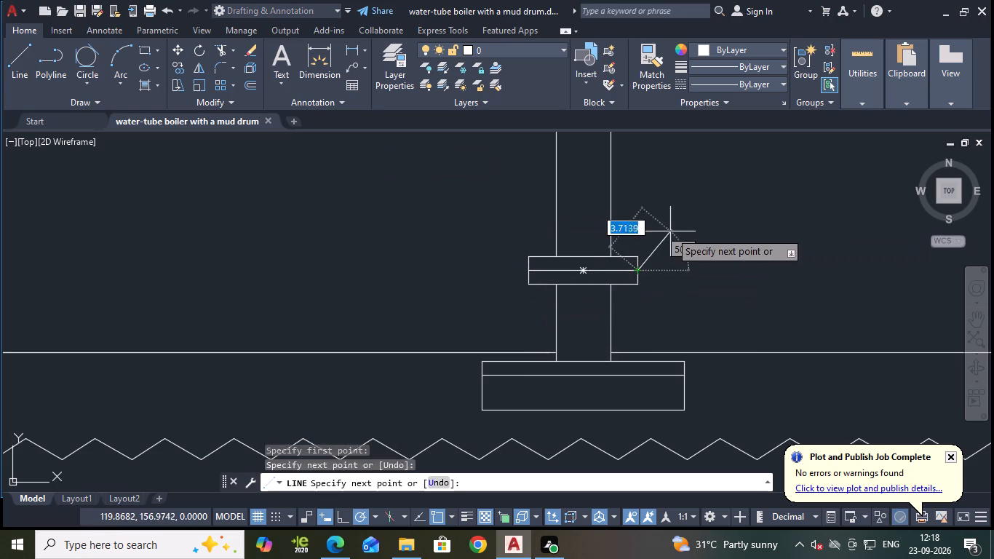
{"action": "scroll", "coordinate": [670, 231], "scroll_direction": "down", "scroll_amount": 1}
{"action": "key", "text": "Escape"}
{"action": "key", "text": "ctrl+s"}
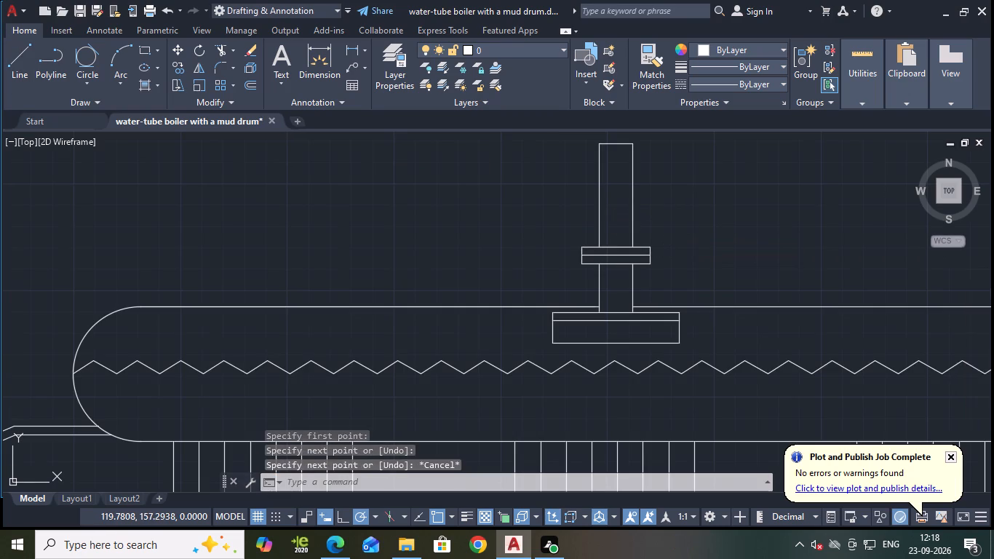
Draw a vertical line about 2.6 long near the left end of the stem's rectangular base, from its inner horizontal line to its bottom edge.
{"action": "scroll", "coordinate": [669, 229], "scroll_direction": "down", "scroll_amount": 2}
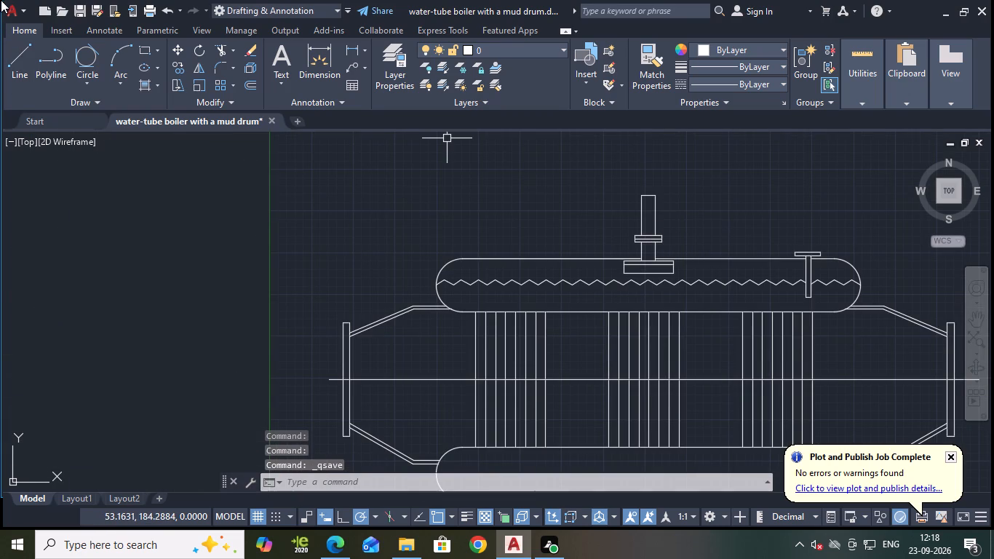
{"action": "middle_click_drag", "start_coordinate": [507, 244], "coordinate": [324, 213]}
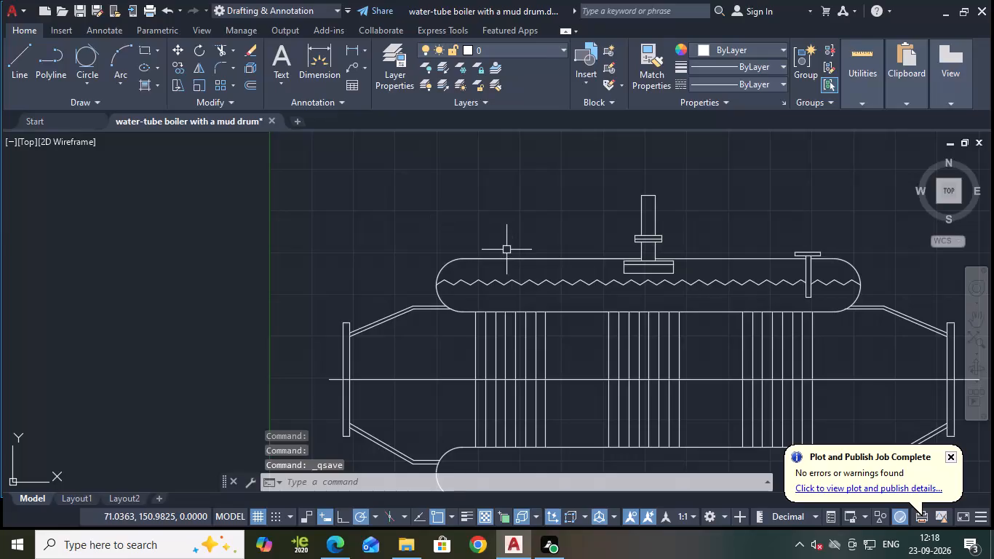
{"action": "left_click", "coordinate": [12, 59]}
{"action": "scroll", "coordinate": [449, 269], "scroll_direction": "up", "scroll_amount": 3}
{"action": "scroll", "coordinate": [453, 209], "scroll_direction": "down", "scroll_amount": 1}
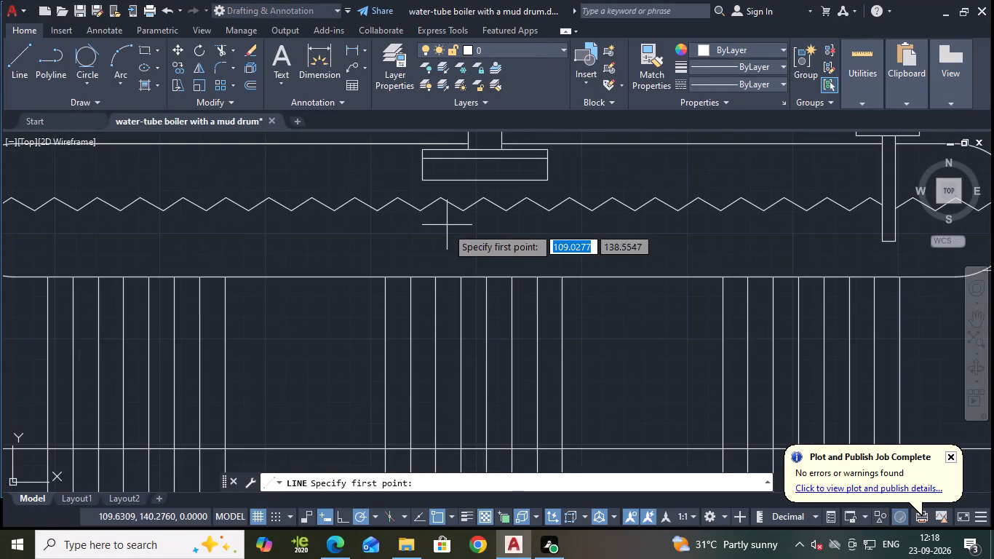
{"action": "middle_click_drag", "start_coordinate": [449, 238], "coordinate": [442, 296]}
{"action": "scroll", "coordinate": [437, 220], "scroll_direction": "up", "scroll_amount": 2}
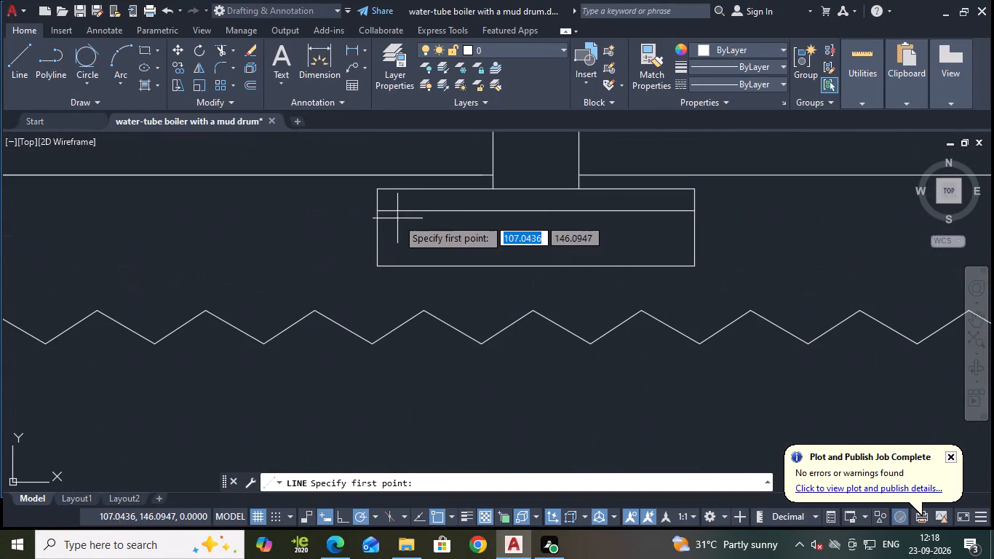
{"action": "left_click", "coordinate": [394, 213]}
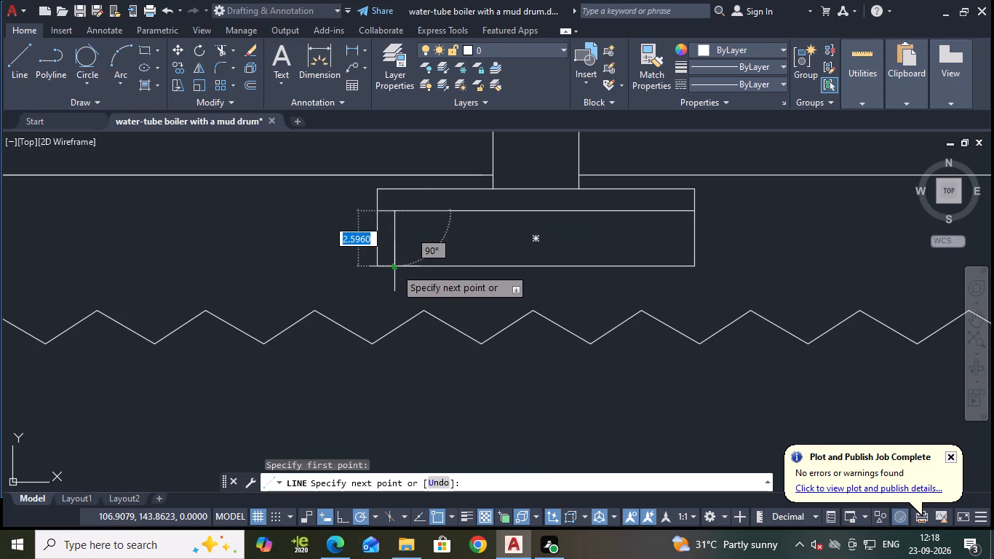
{"action": "left_click", "coordinate": [395, 268]}
{"action": "key", "text": "F1"}
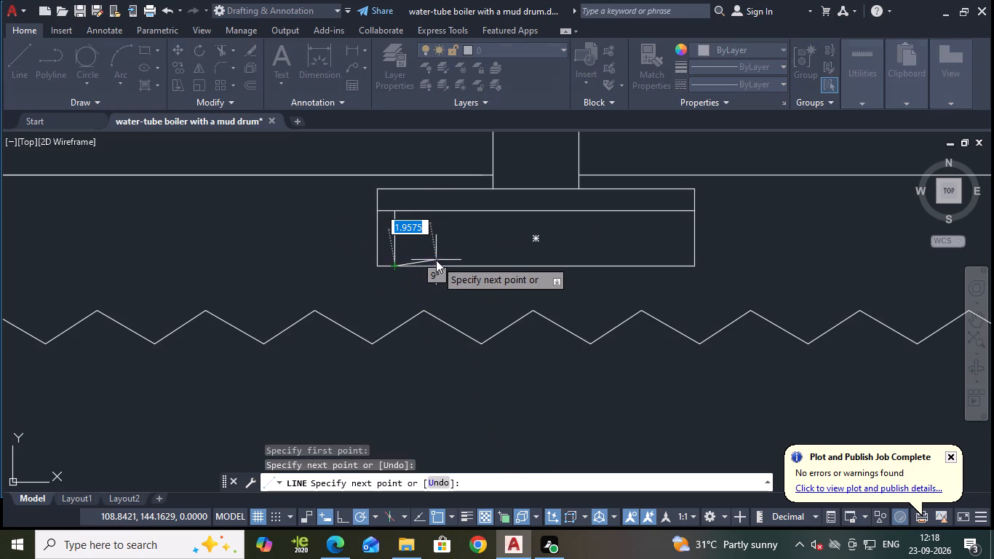
{"action": "left_click", "coordinate": [679, 130]}
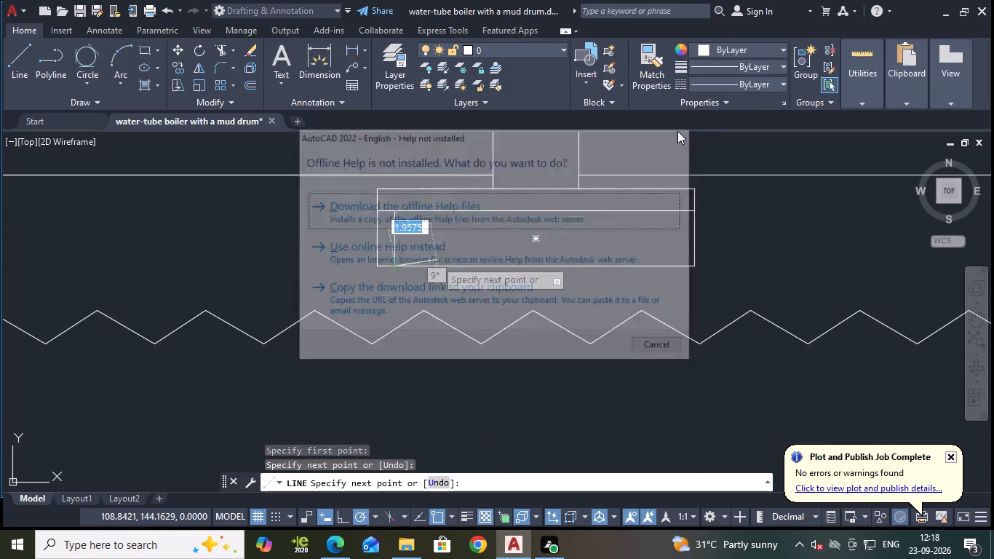
{"action": "key", "text": "Escape"}
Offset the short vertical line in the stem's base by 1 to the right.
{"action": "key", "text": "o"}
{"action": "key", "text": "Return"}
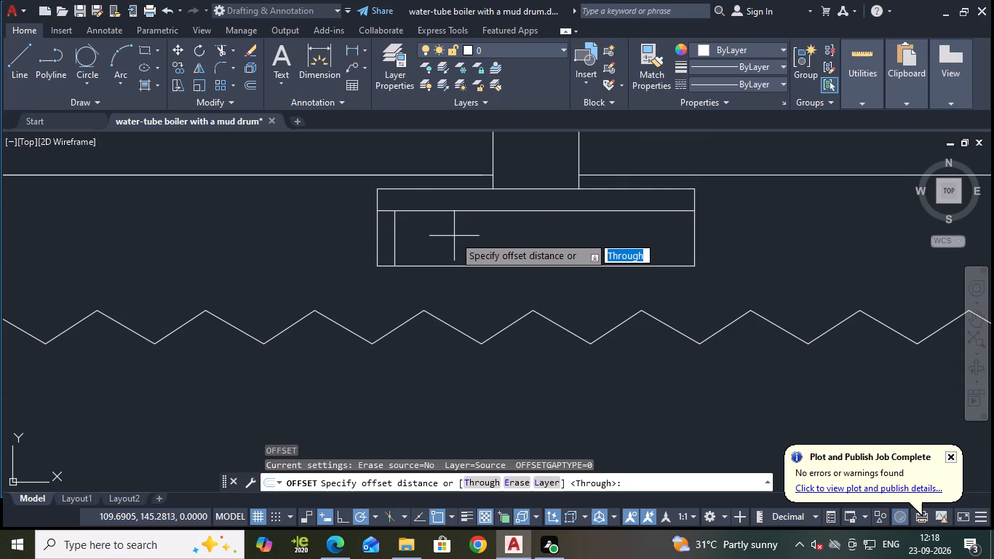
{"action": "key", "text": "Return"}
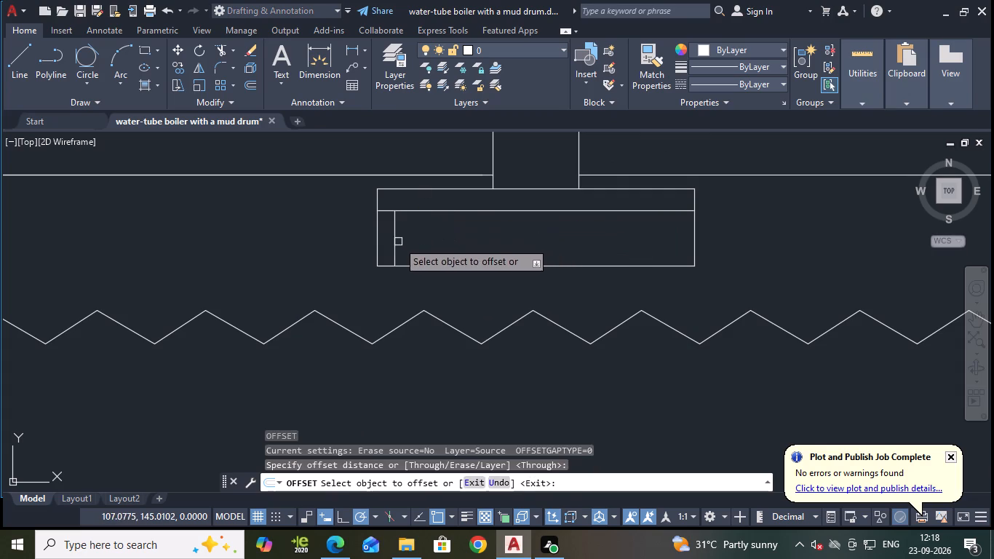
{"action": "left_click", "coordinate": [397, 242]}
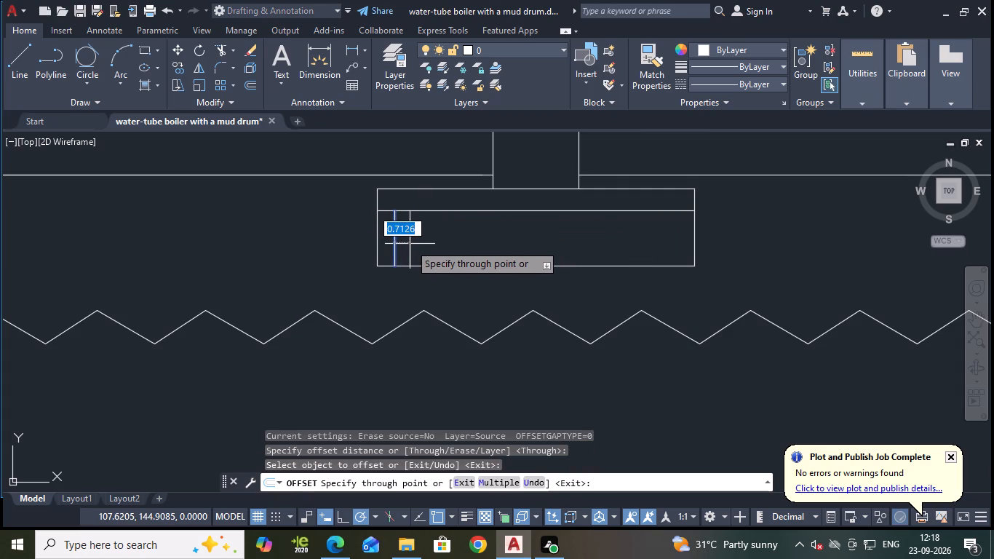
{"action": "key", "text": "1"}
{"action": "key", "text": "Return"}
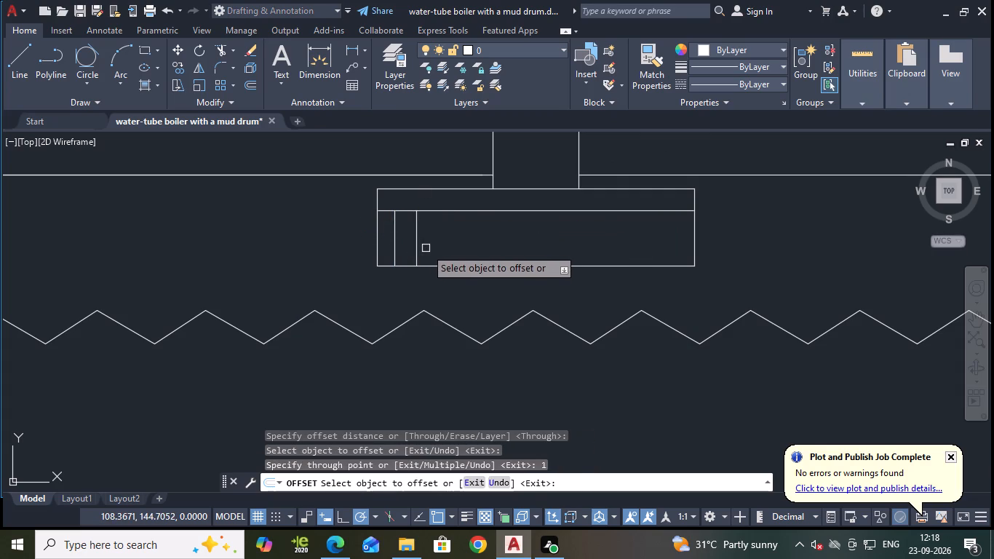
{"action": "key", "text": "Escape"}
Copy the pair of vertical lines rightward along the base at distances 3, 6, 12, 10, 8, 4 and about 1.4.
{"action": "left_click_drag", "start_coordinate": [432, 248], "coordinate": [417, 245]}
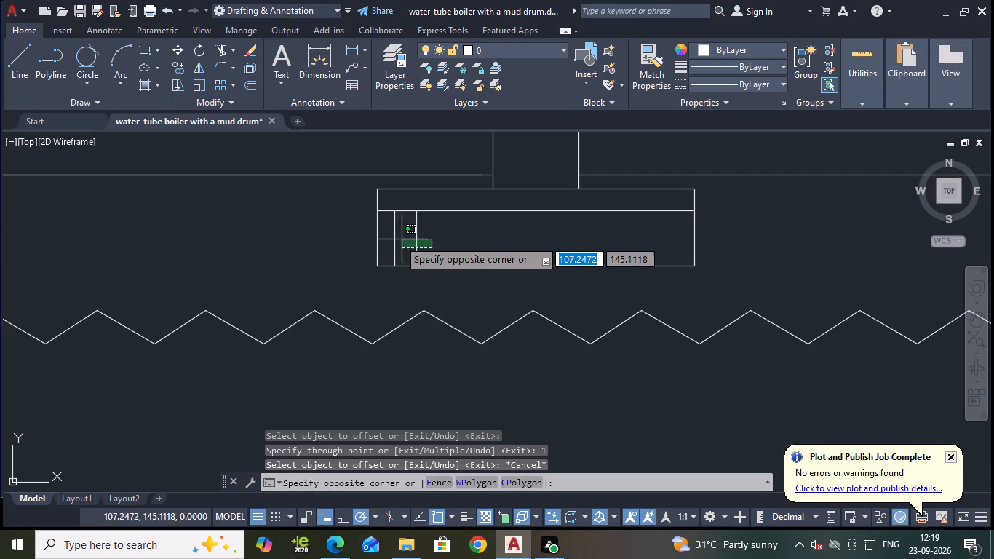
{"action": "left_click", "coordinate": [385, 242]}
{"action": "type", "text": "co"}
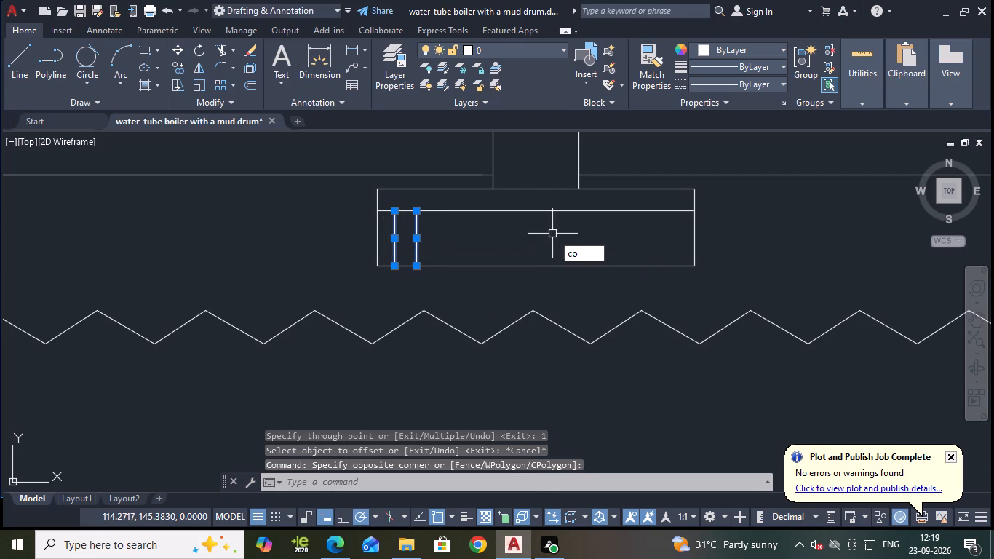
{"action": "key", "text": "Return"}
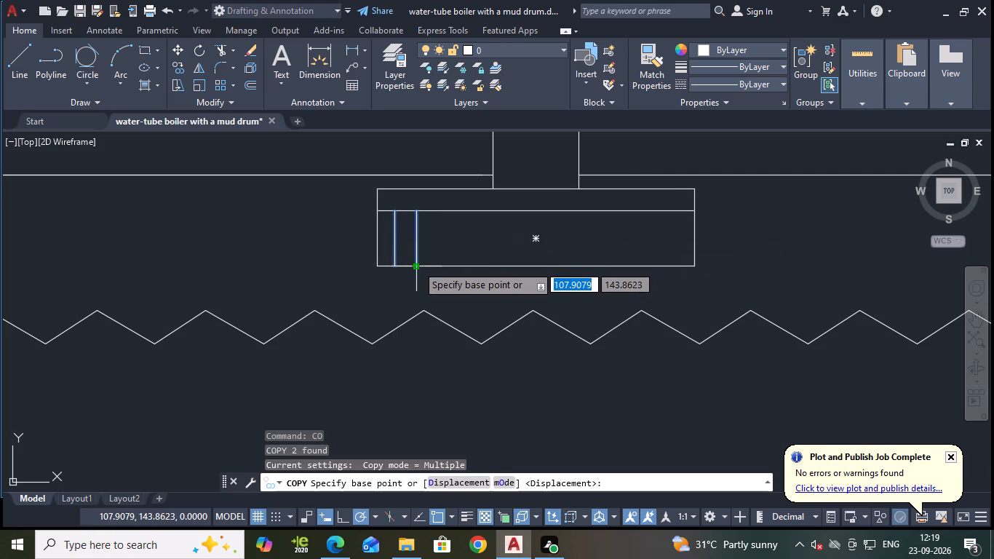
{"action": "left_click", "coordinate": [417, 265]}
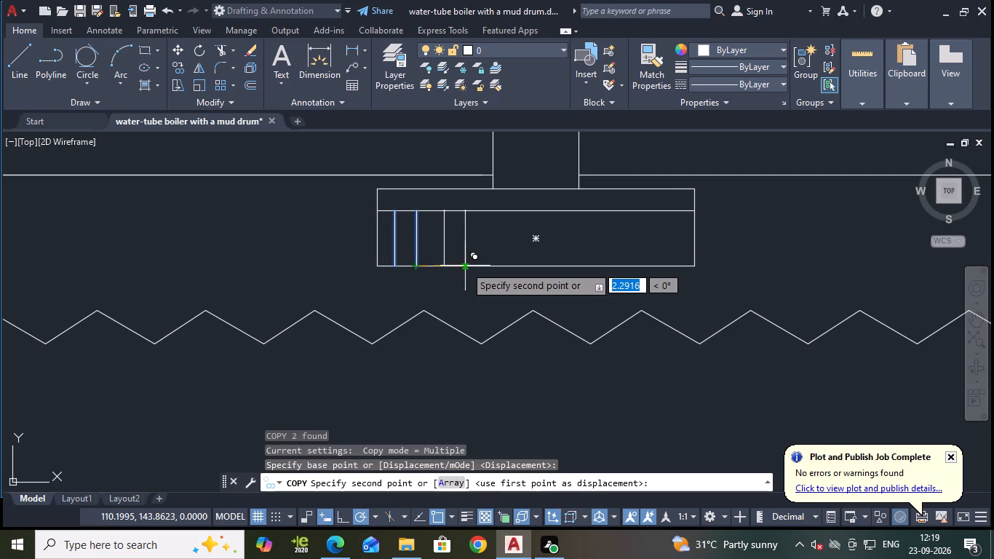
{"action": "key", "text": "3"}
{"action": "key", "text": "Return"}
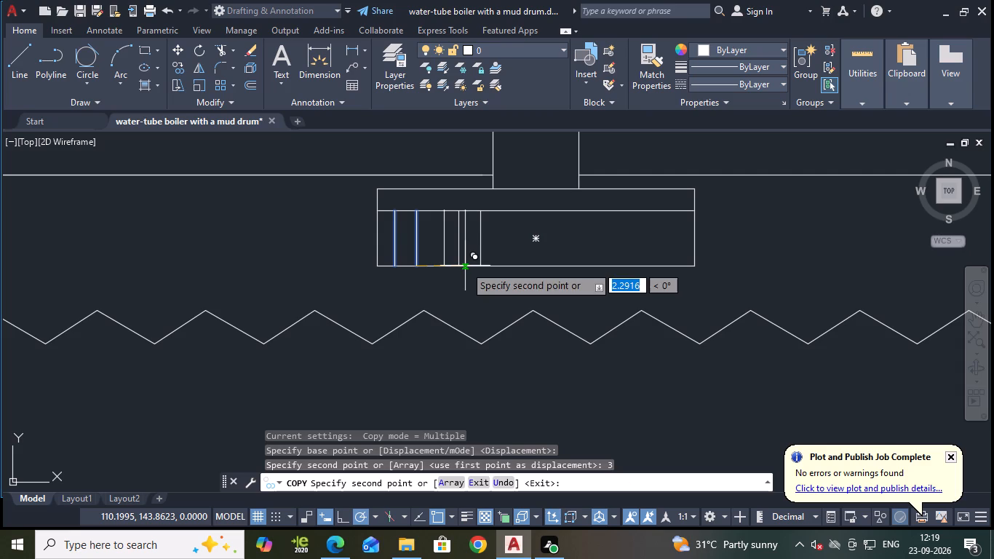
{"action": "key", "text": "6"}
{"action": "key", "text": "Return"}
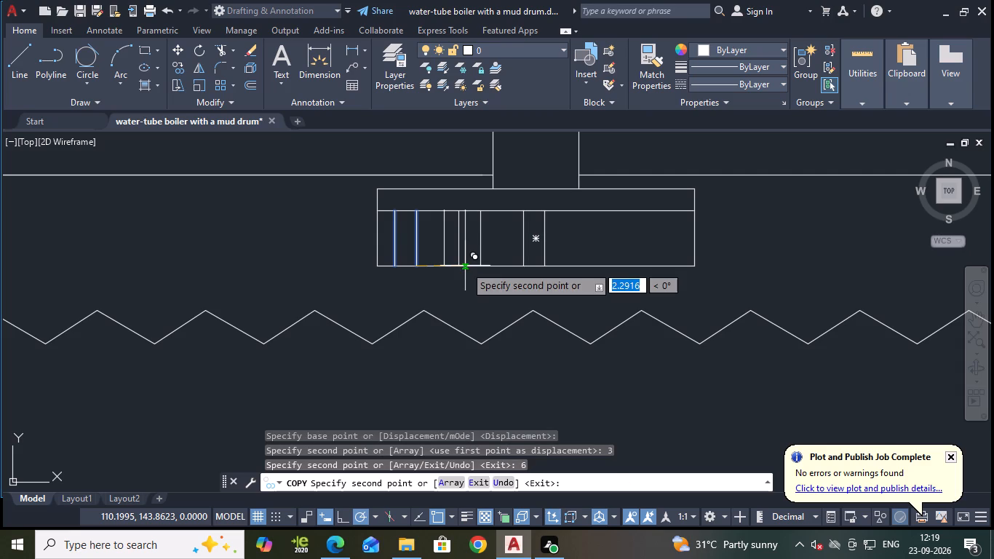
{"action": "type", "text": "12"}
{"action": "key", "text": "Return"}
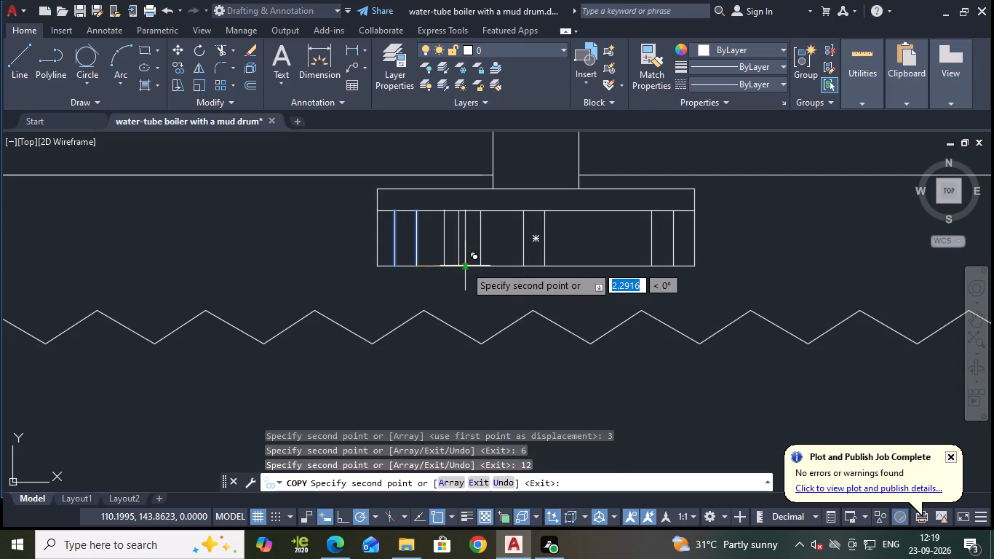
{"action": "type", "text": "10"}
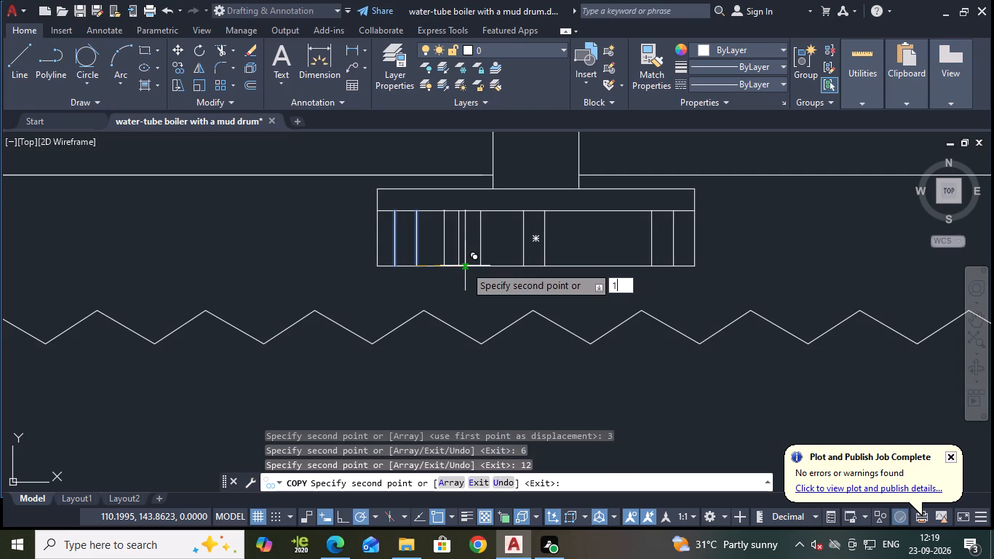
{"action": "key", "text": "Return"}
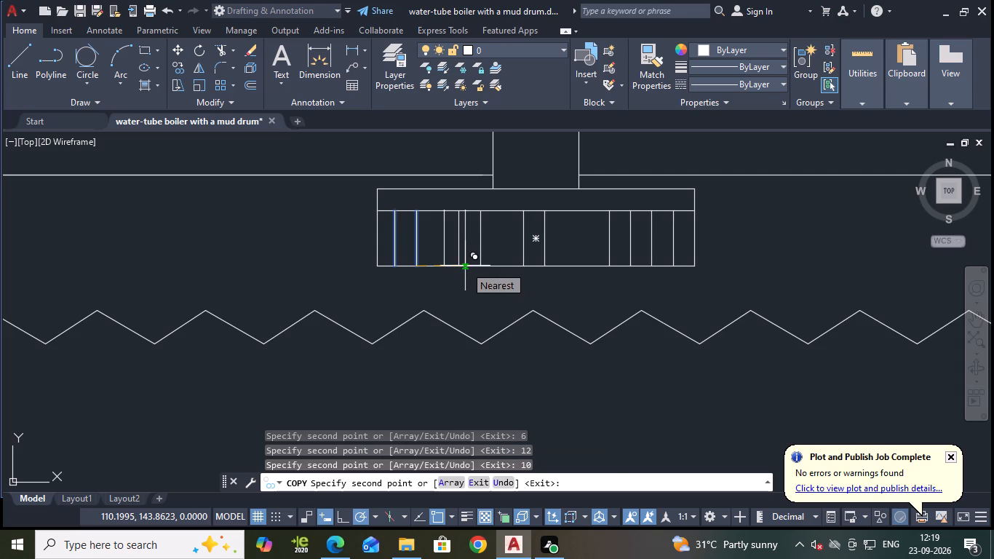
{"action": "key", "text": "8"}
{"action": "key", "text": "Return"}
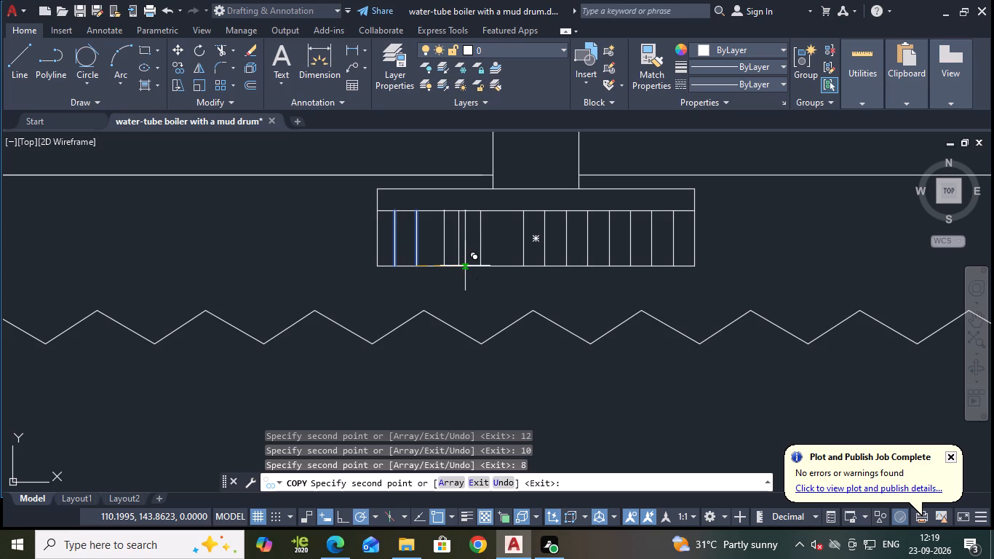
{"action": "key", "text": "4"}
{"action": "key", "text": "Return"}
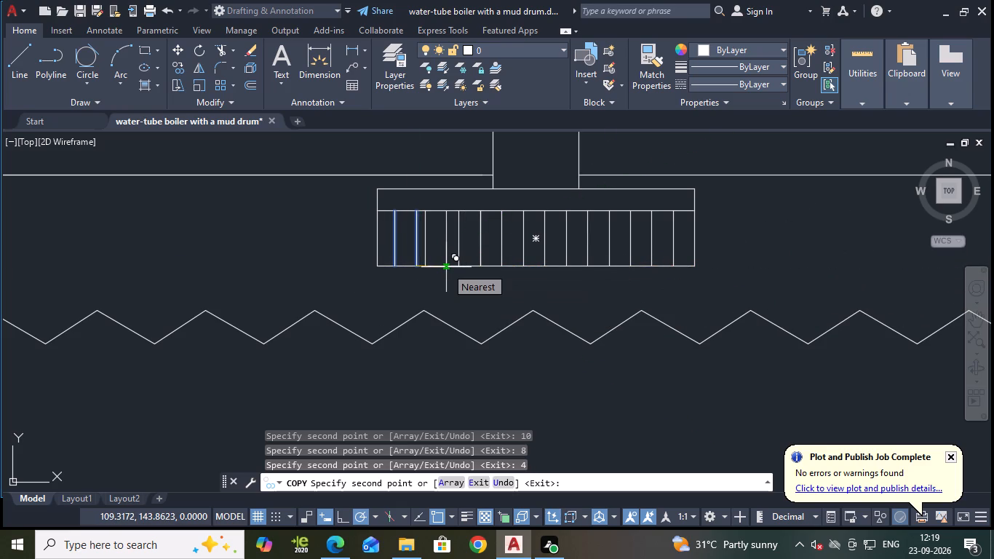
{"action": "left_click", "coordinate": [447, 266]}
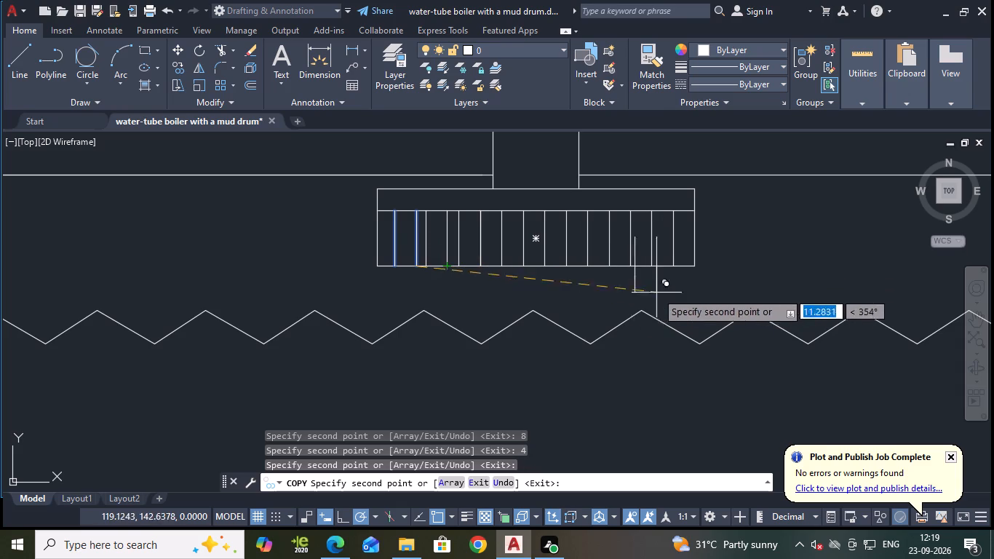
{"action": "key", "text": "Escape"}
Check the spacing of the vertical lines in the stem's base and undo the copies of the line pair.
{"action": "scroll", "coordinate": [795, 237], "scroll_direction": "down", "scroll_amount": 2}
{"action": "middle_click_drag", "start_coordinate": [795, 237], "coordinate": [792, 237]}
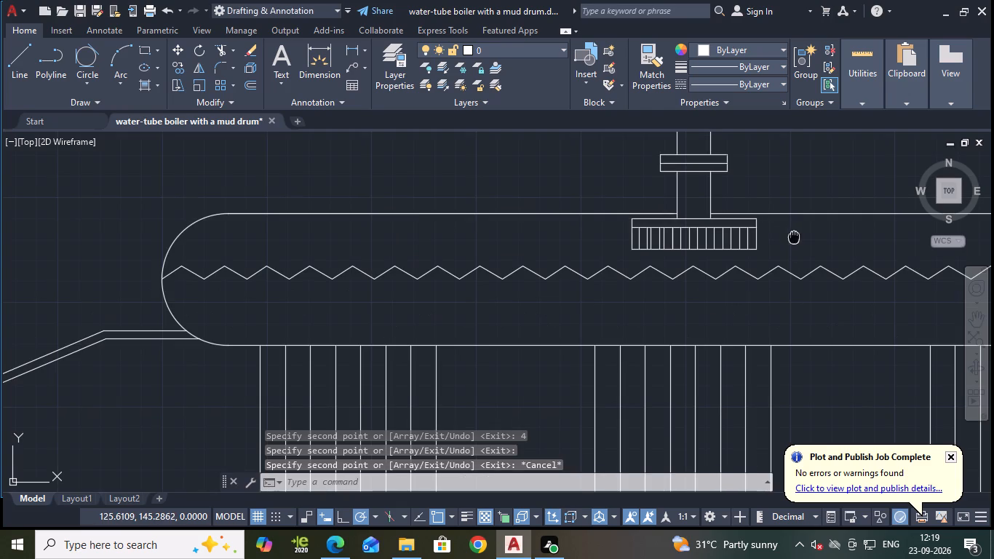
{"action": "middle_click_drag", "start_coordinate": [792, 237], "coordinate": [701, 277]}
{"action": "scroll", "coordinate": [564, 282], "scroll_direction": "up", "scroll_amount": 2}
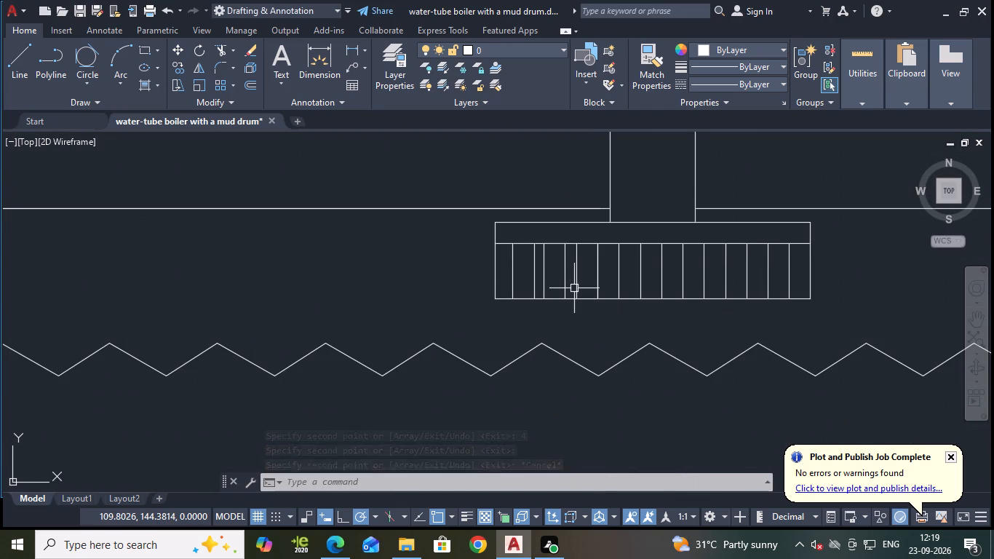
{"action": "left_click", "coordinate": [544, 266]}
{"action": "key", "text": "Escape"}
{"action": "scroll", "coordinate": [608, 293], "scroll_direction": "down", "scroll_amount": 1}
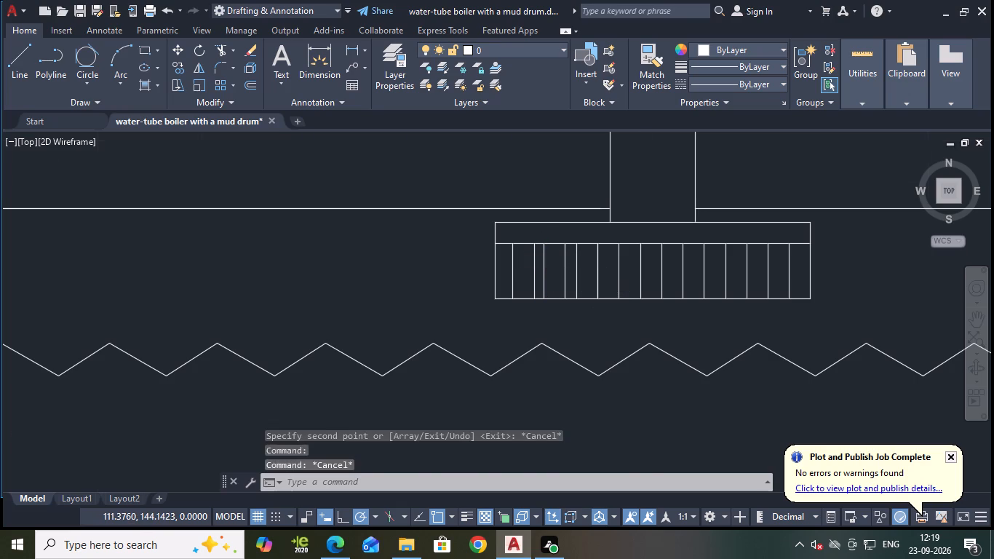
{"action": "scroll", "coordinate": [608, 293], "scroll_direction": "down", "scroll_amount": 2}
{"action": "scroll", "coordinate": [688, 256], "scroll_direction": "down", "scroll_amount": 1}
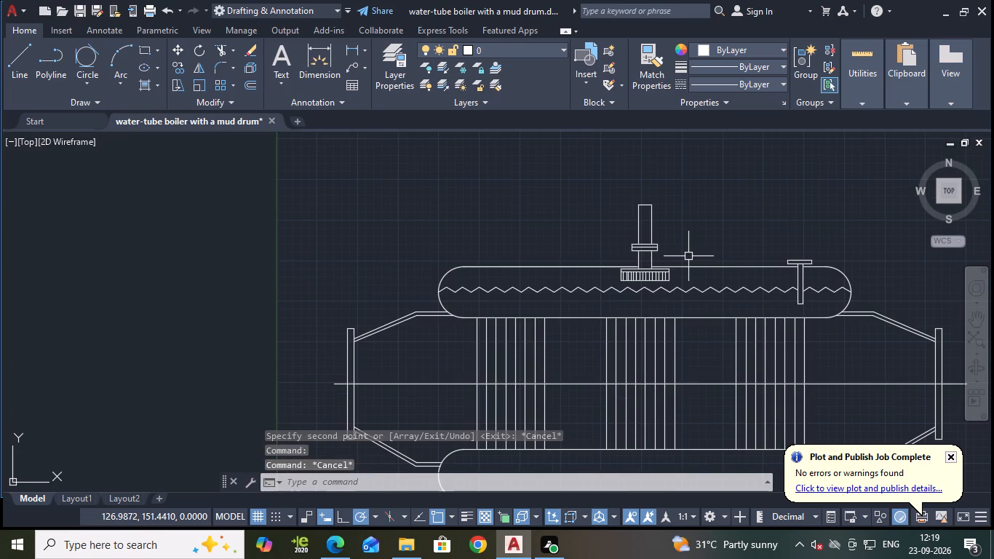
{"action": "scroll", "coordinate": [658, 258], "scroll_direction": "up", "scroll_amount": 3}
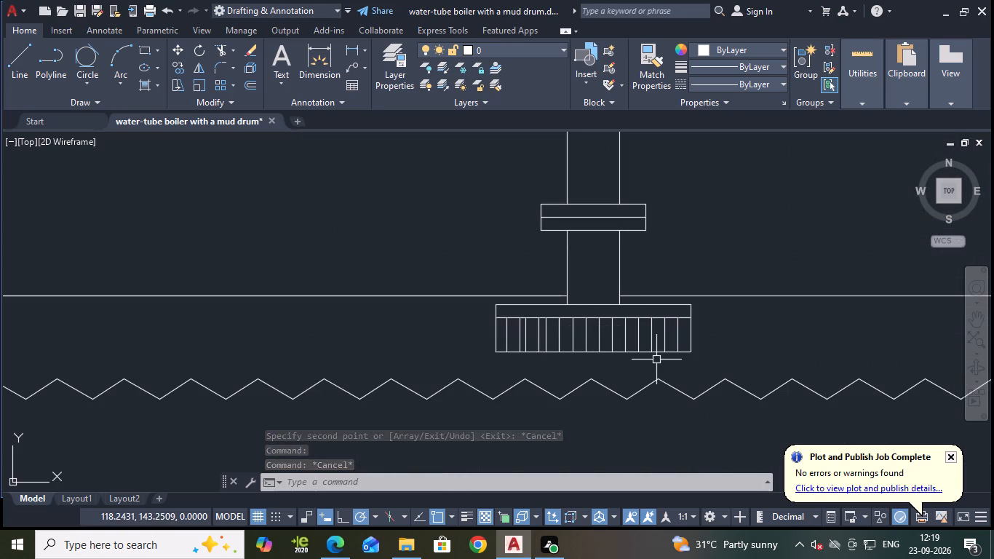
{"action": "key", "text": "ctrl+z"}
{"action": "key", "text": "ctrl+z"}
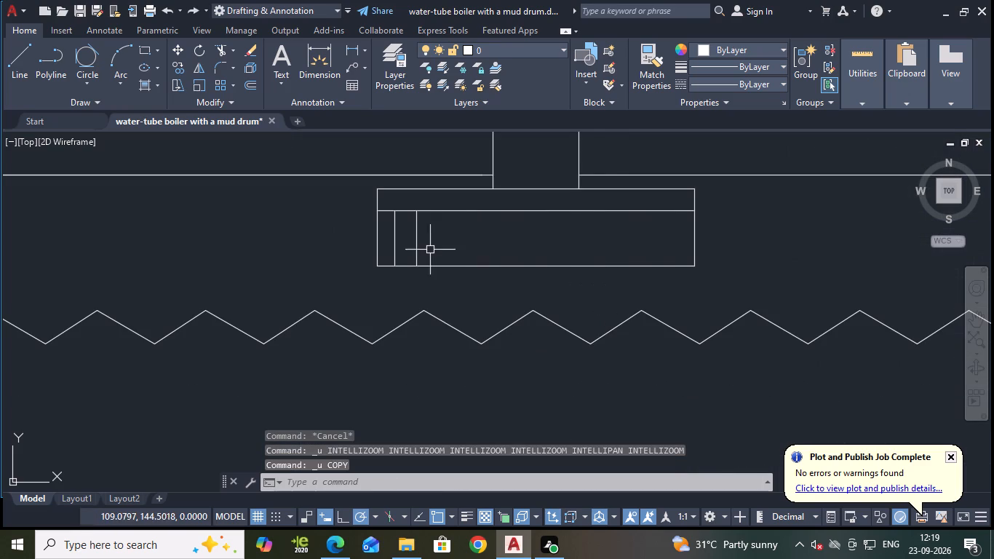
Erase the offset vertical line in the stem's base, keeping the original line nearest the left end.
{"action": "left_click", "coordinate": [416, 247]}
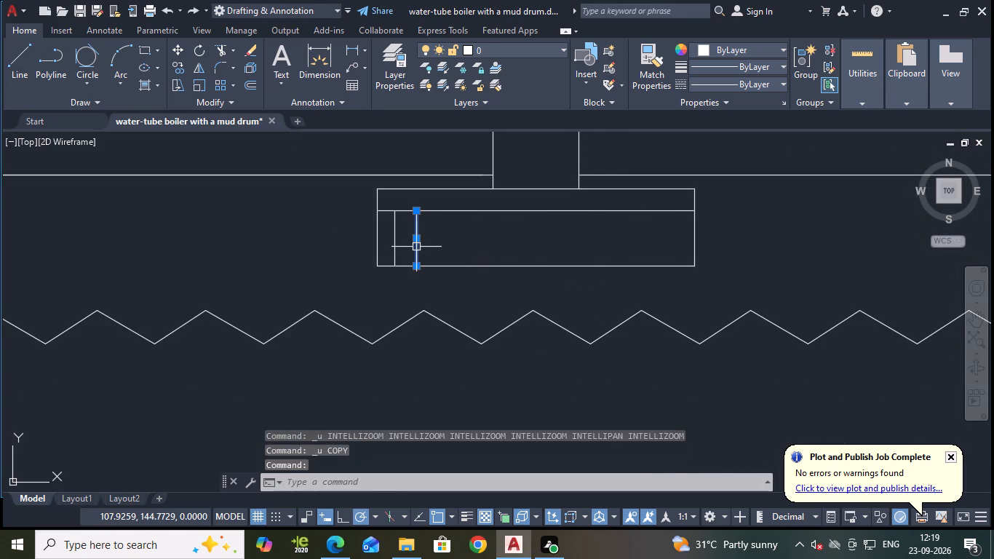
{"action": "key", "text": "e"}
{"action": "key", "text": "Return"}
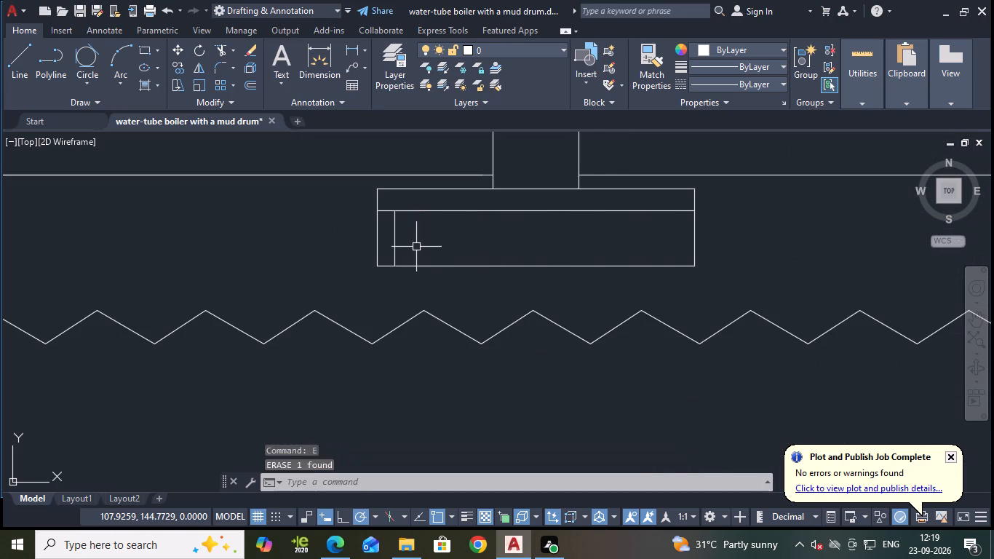
Offset the short vertical line at the left end of the stem's base by 1 to the right.
{"action": "left_click", "coordinate": [394, 239]}
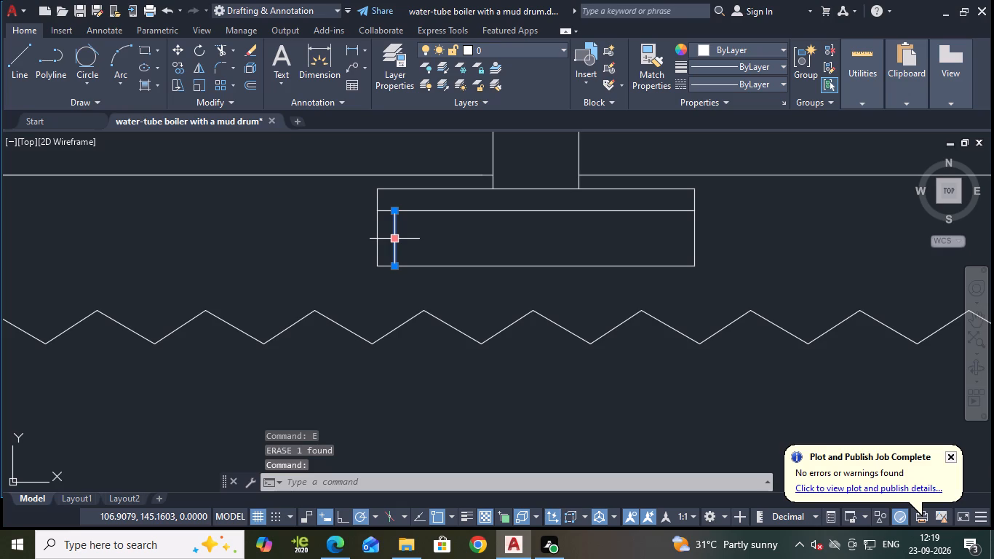
{"action": "key", "text": "o"}
{"action": "key", "text": "Return"}
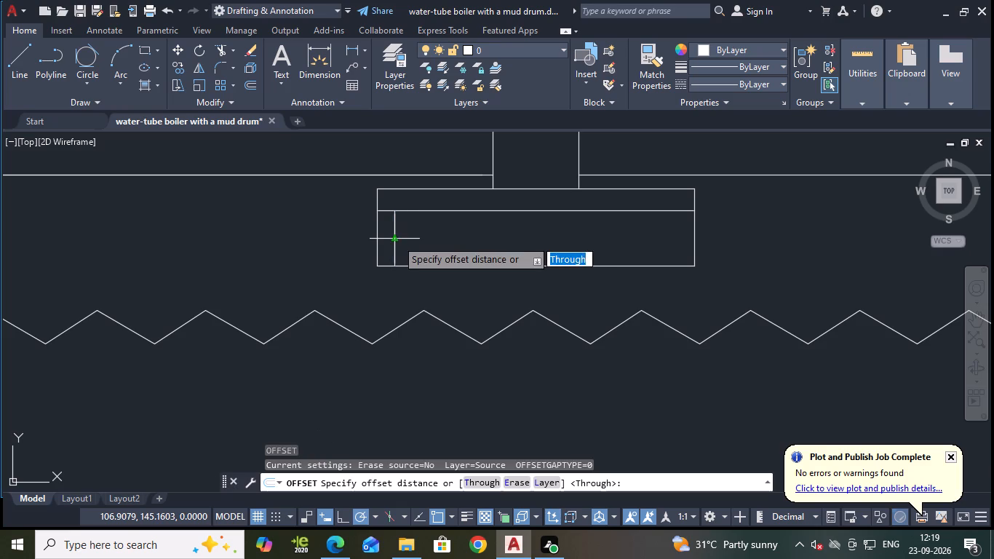
{"action": "key", "text": "Return"}
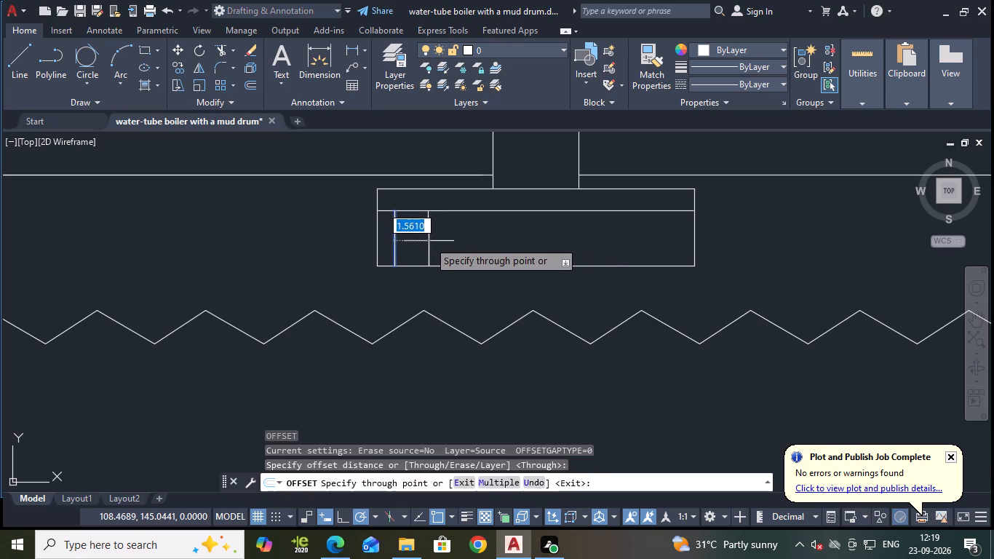
{"action": "key", "text": "1"}
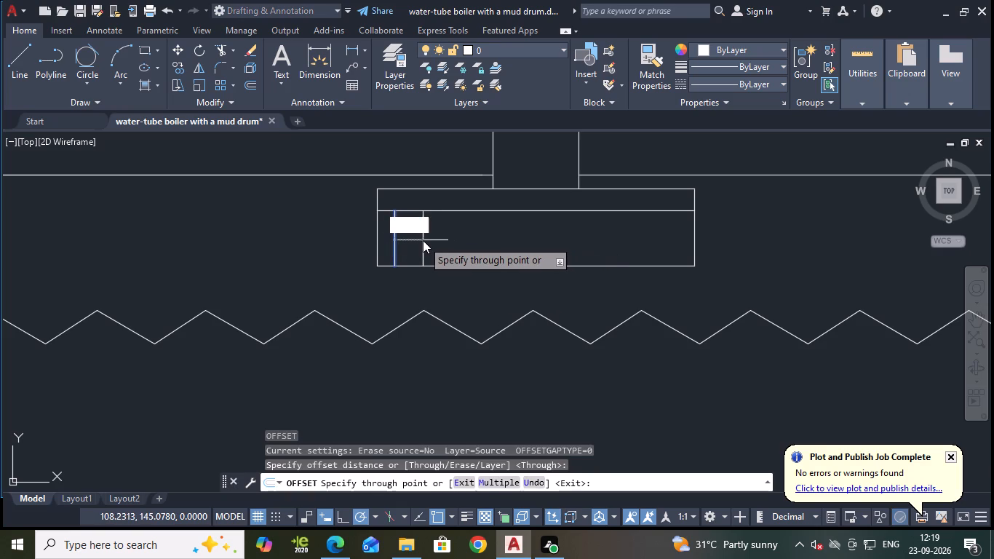
{"action": "key", "text": "Return"}
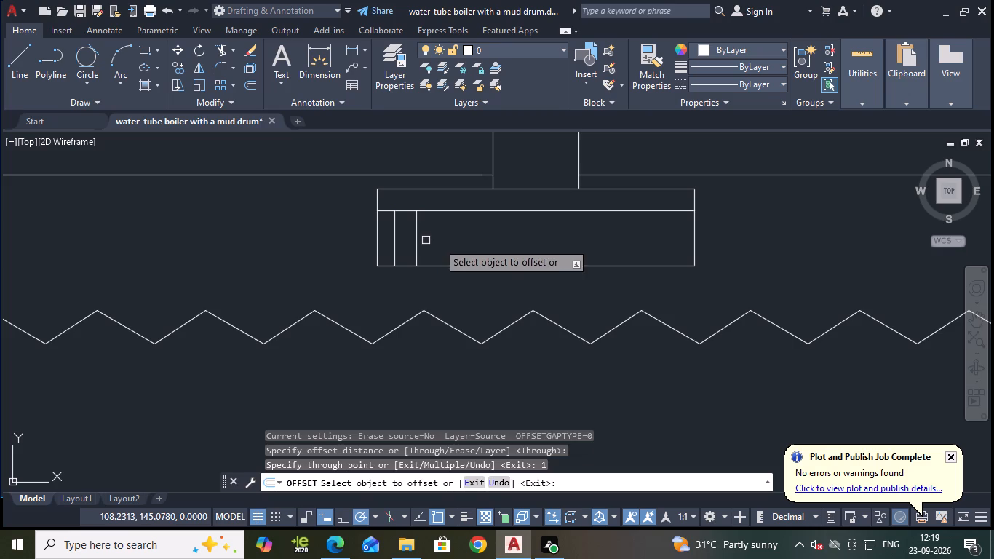
{"action": "key", "text": "Escape"}
Copy the offset vertical line rightward along the stem's base at each whole-unit distance from 1 to 12.
{"action": "type", "text": "co"}
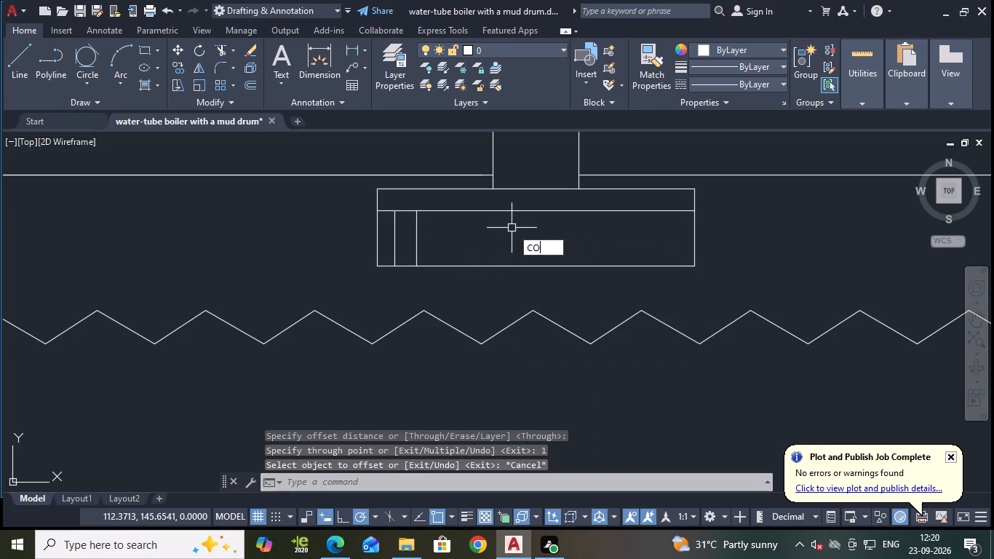
{"action": "key", "text": "Return"}
{"action": "left_click", "coordinate": [416, 249]}
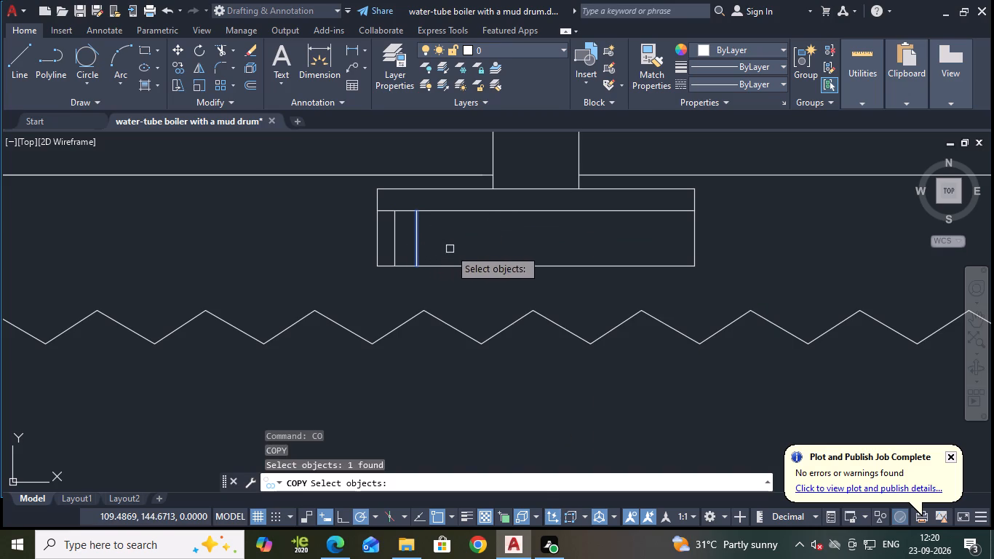
{"action": "key", "text": "Return"}
{"action": "left_click", "coordinate": [415, 264]}
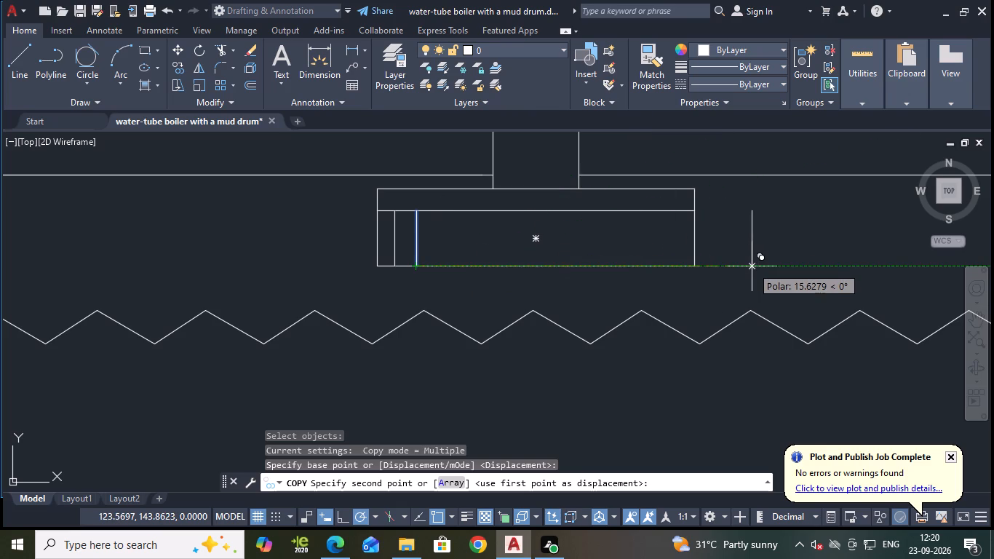
{"action": "key", "text": "1"}
{"action": "key", "text": "Return"}
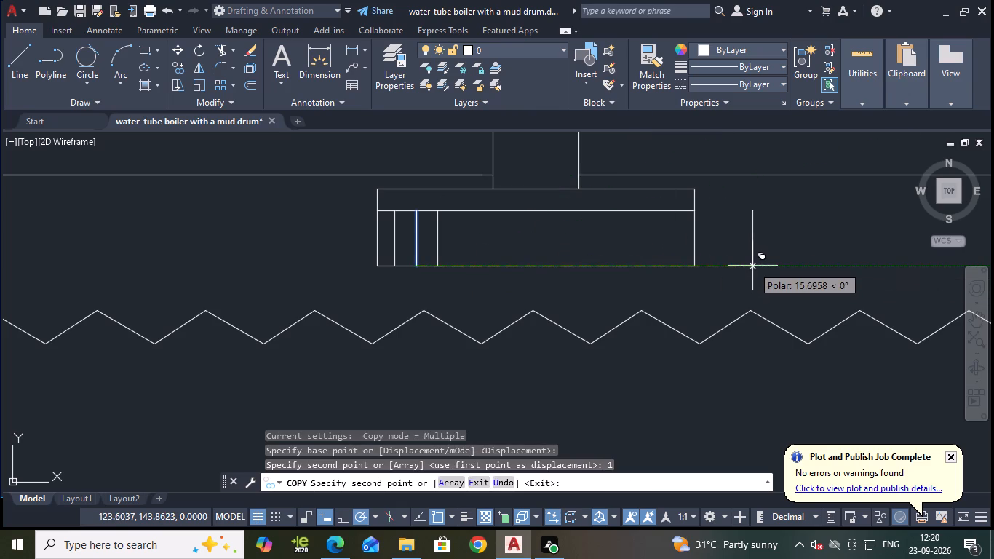
{"action": "key", "text": "2"}
{"action": "key", "text": "Return"}
{"action": "key", "text": "3"}
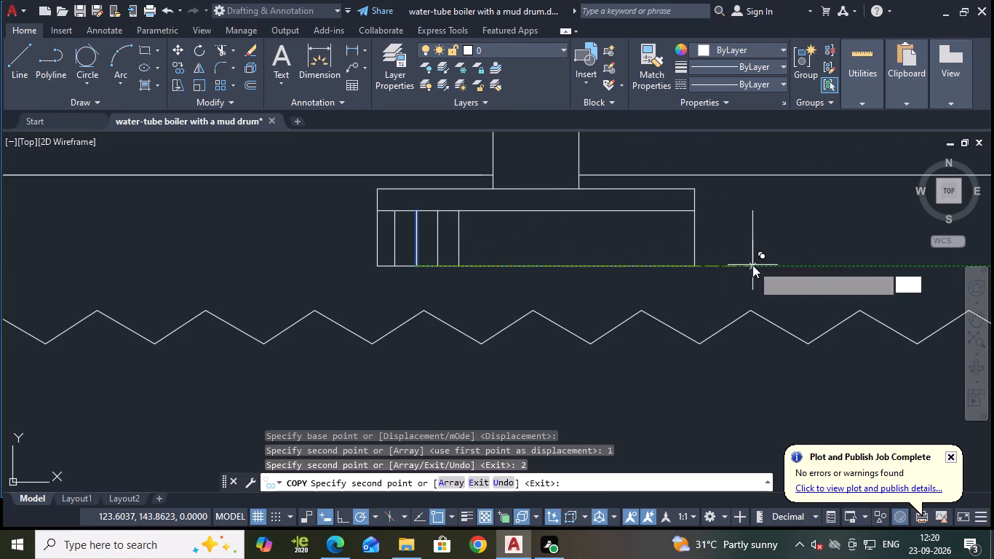
{"action": "key", "text": "Return"}
{"action": "key", "text": "4"}
{"action": "key", "text": "Return"}
{"action": "key", "text": "5"}
{"action": "key", "text": "Return"}
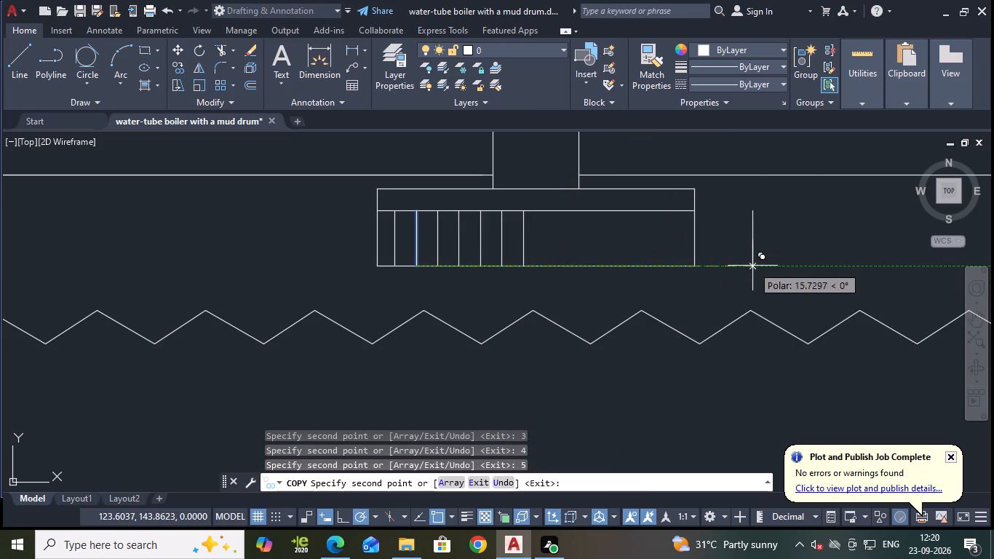
{"action": "key", "text": "6"}
{"action": "key", "text": "Return"}
{"action": "key", "text": "7"}
{"action": "key", "text": "Return"}
{"action": "key", "text": "8"}
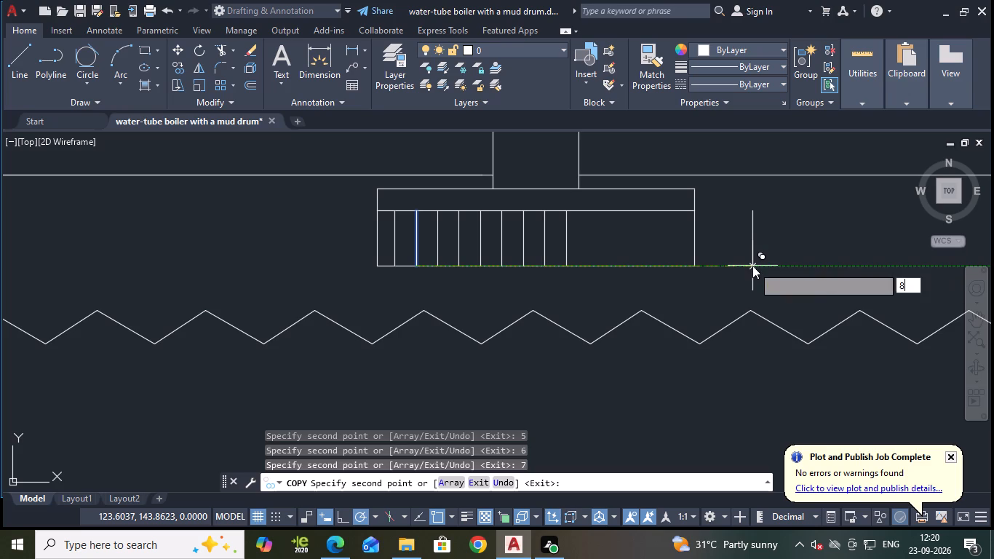
{"action": "key", "text": "Return"}
{"action": "key", "text": "9"}
{"action": "key", "text": "Return"}
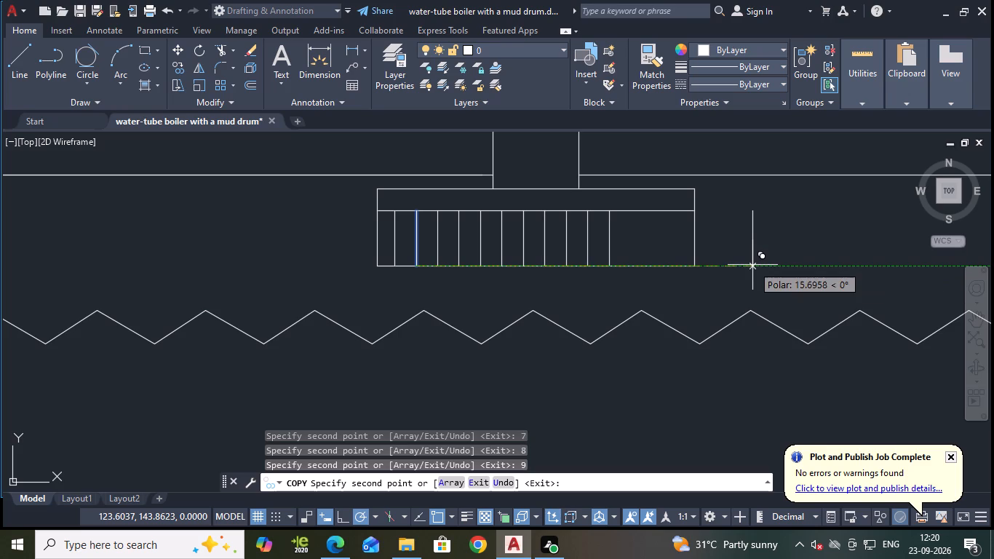
{"action": "type", "text": "10"}
{"action": "key", "text": "Return"}
{"action": "type", "text": "11"}
{"action": "key", "text": "Return"}
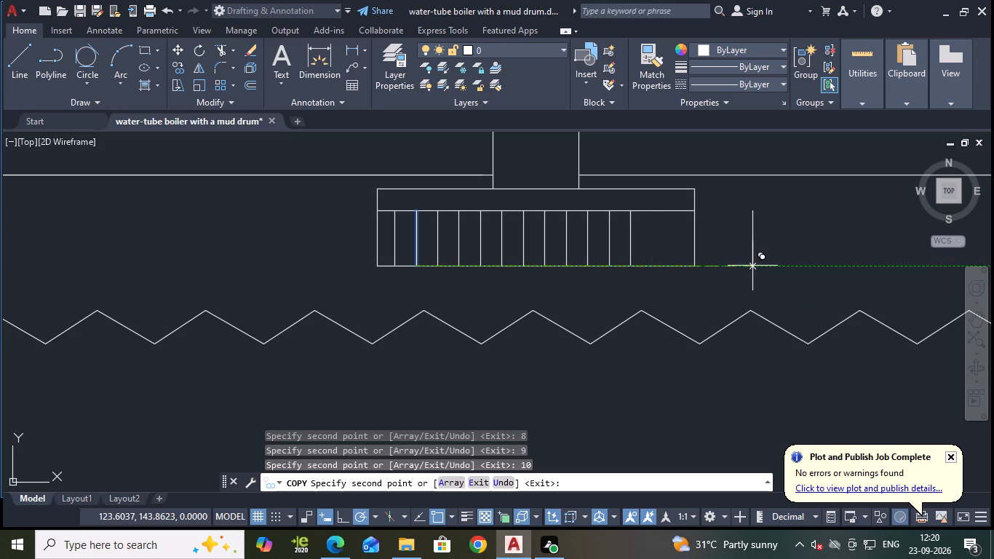
{"action": "type", "text": "12"}
{"action": "key", "text": "Return"}
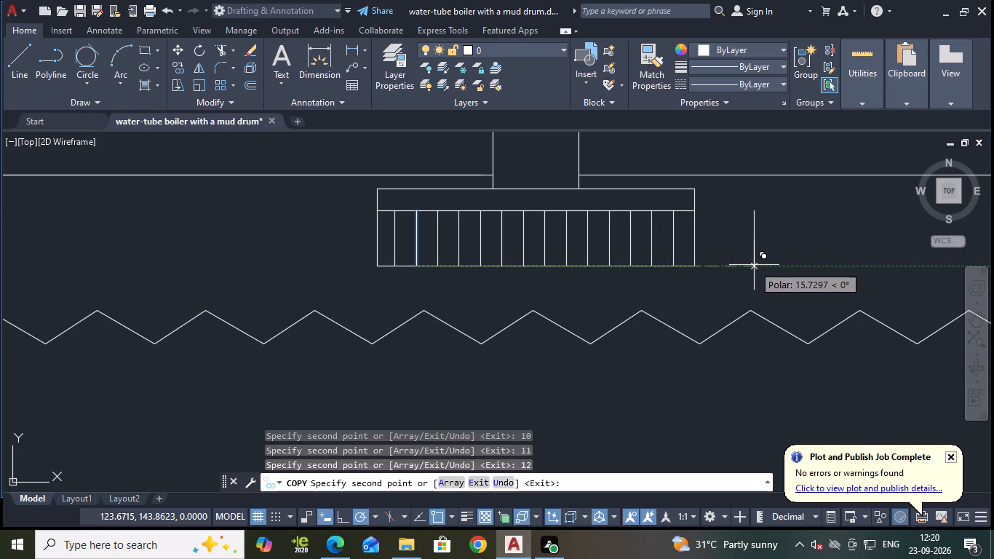
{"action": "key", "text": "Escape"}
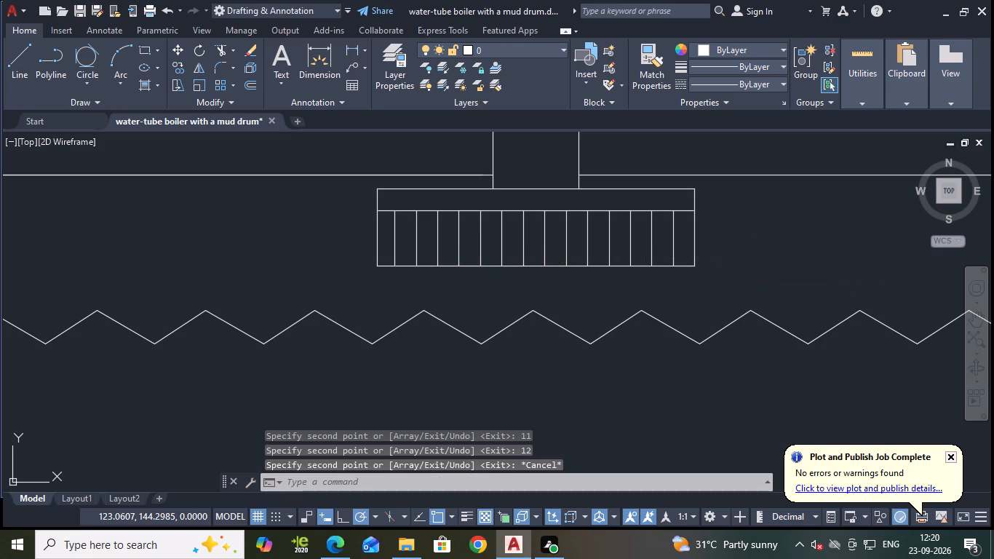
Save the drawing.
{"action": "key", "text": "ctrl+s"}
To the right of the stem, draw a vertical line 4 units long and, from its lower end, a line about 5.9 long at 33°.
{"action": "scroll", "coordinate": [708, 223], "scroll_direction": "down", "scroll_amount": 2}
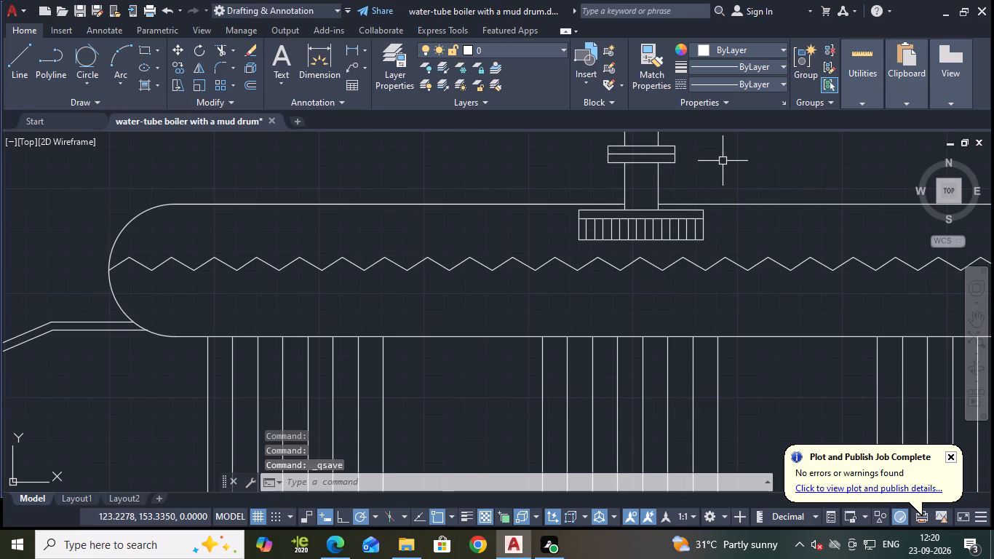
{"action": "middle_click_drag", "start_coordinate": [723, 160], "coordinate": [649, 258]}
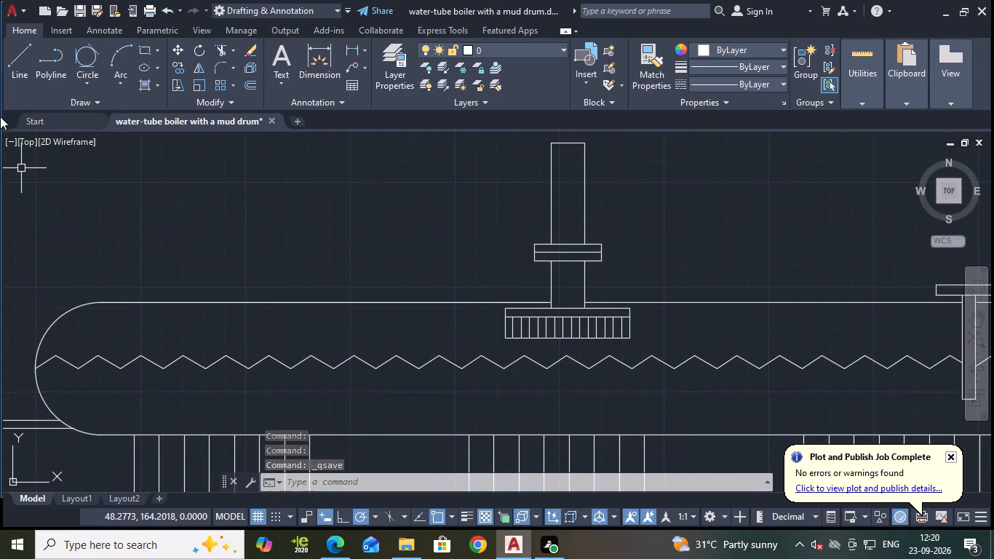
{"action": "left_click", "coordinate": [22, 58]}
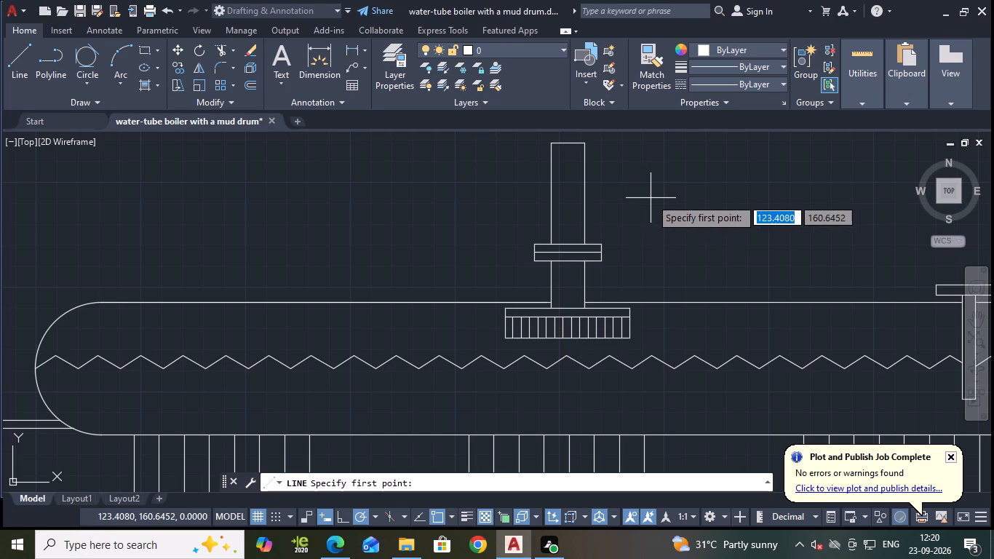
{"action": "left_click", "coordinate": [651, 198]}
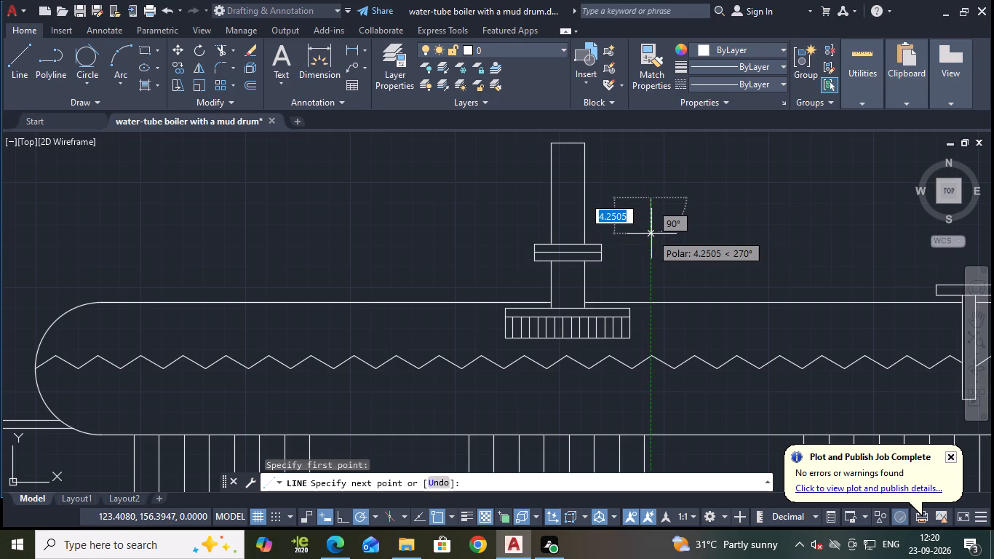
{"action": "key", "text": "4"}
{"action": "key", "text": "Return"}
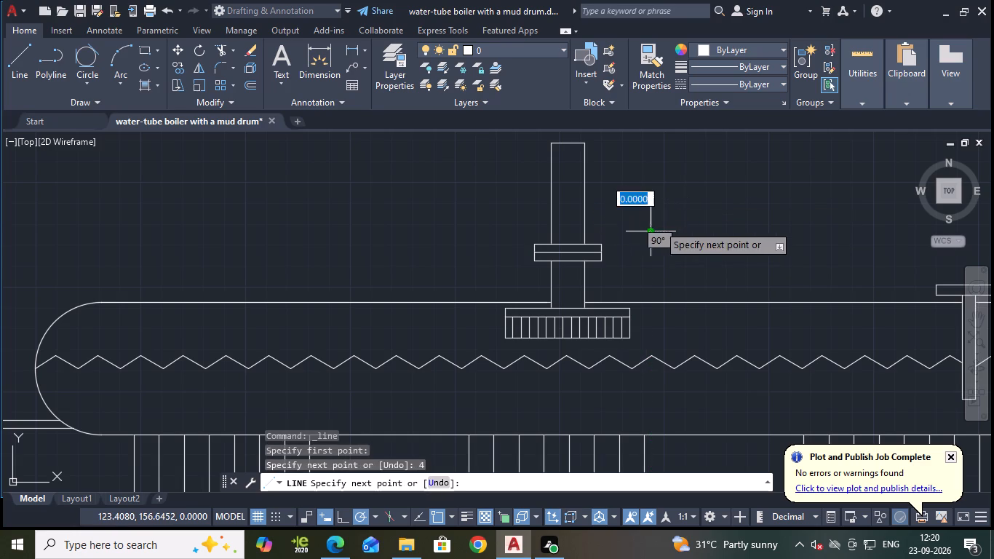
{"action": "left_click", "coordinate": [692, 203]}
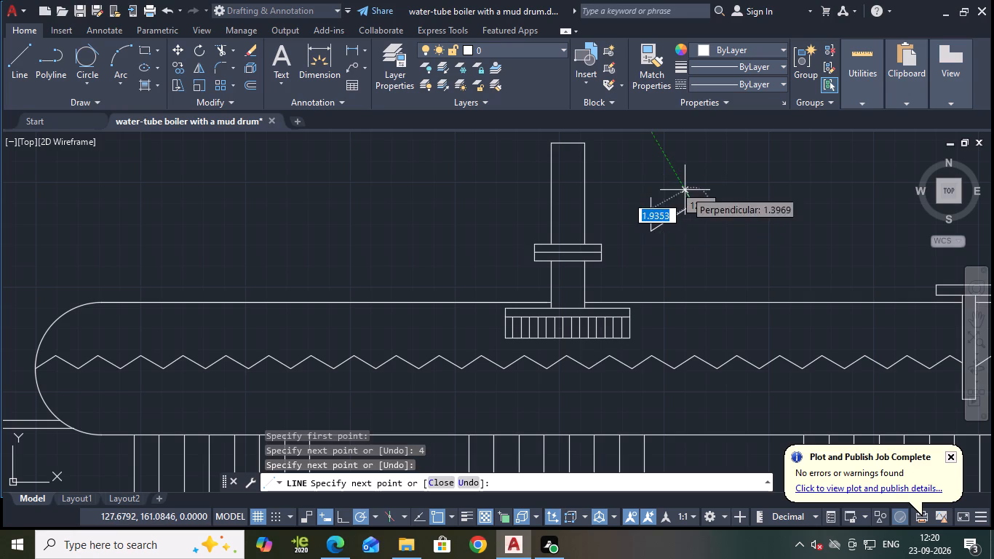
{"action": "key", "text": "Escape"}
Draw a line about 6.7 long at 330° from the short vertical line's upper end, crossing the other slanted line.
{"action": "key", "text": "space"}
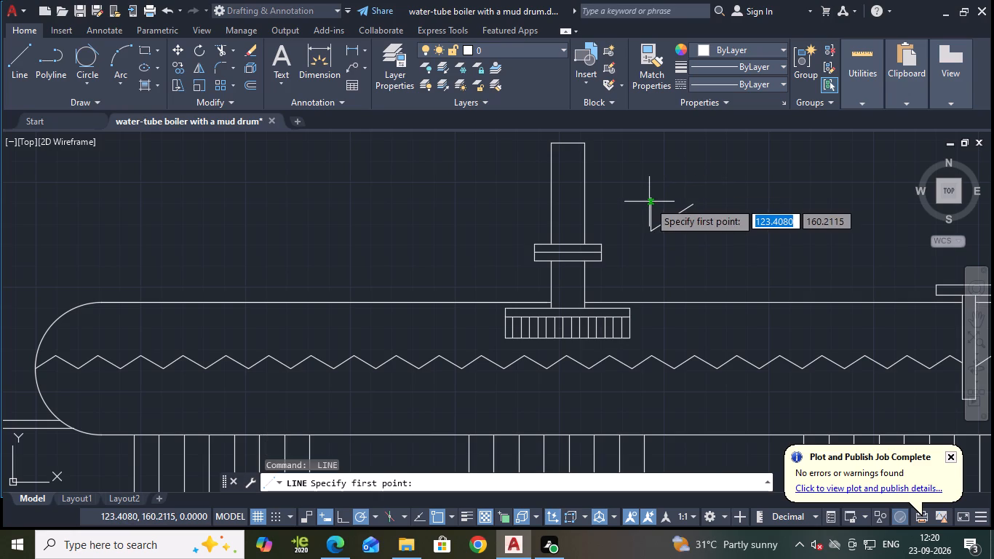
{"action": "left_click", "coordinate": [650, 198]}
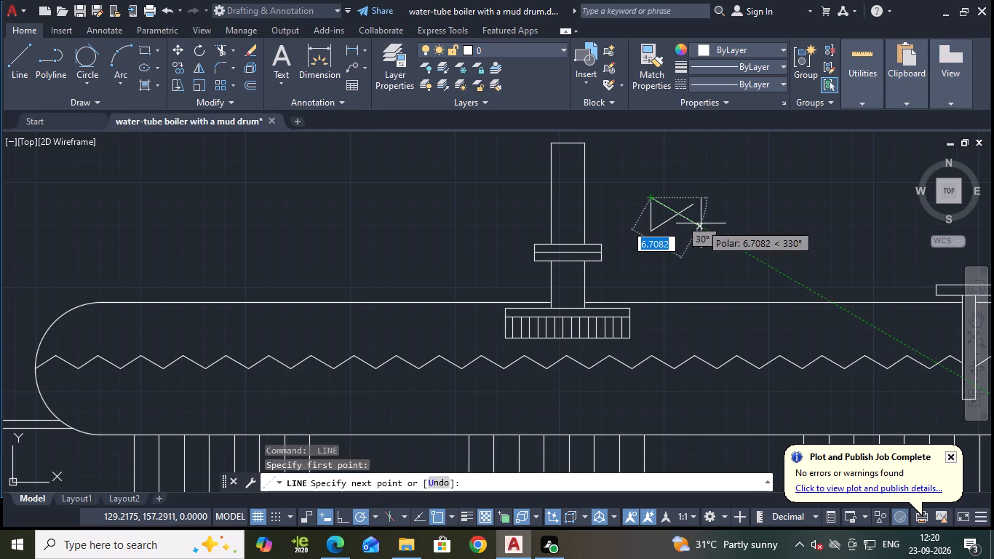
{"action": "left_click", "coordinate": [701, 223]}
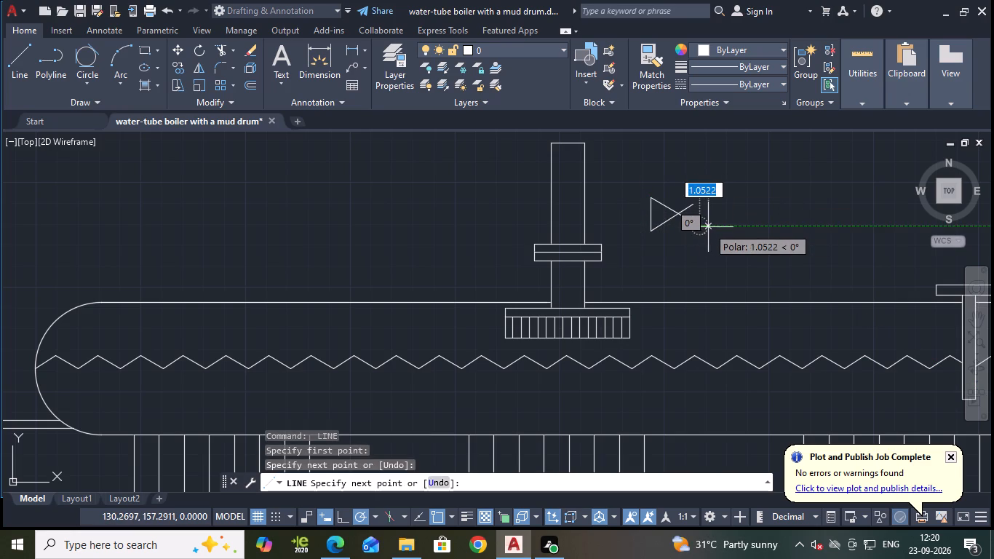
{"action": "key", "text": "Escape"}
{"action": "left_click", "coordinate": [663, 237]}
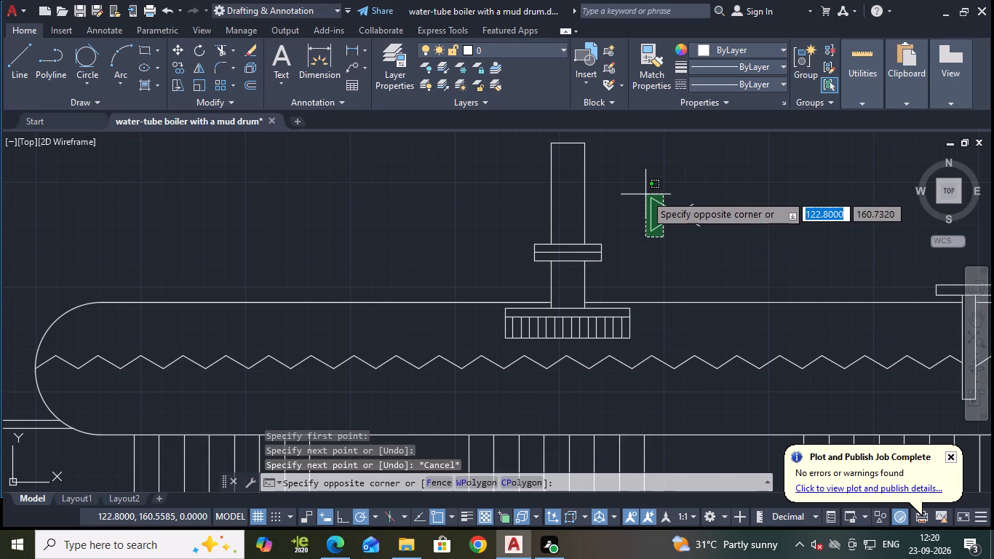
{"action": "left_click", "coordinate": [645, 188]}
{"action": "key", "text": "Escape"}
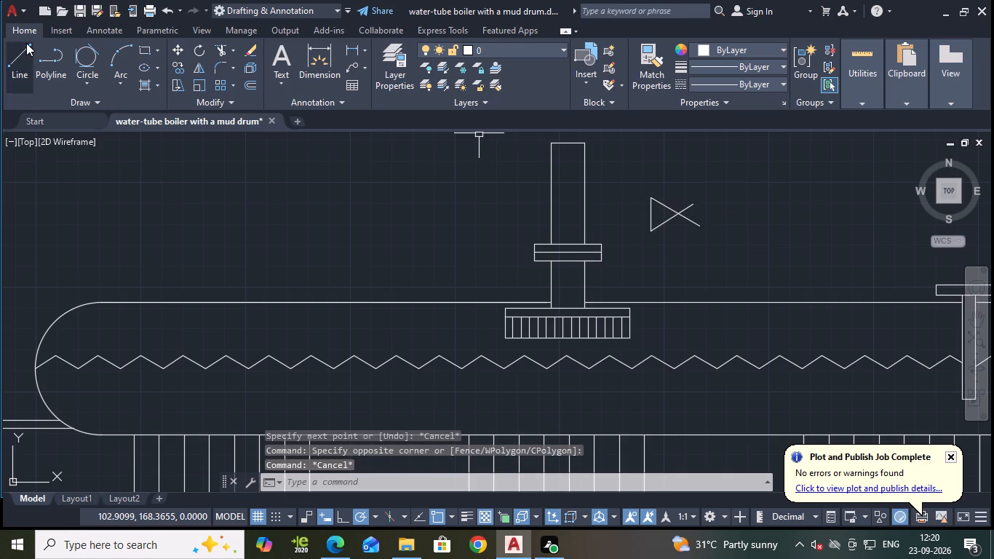
Draw a vertical line through the crossing point of the two slanted lines, extending a little above and further below it.
{"action": "left_click", "coordinate": [26, 43]}
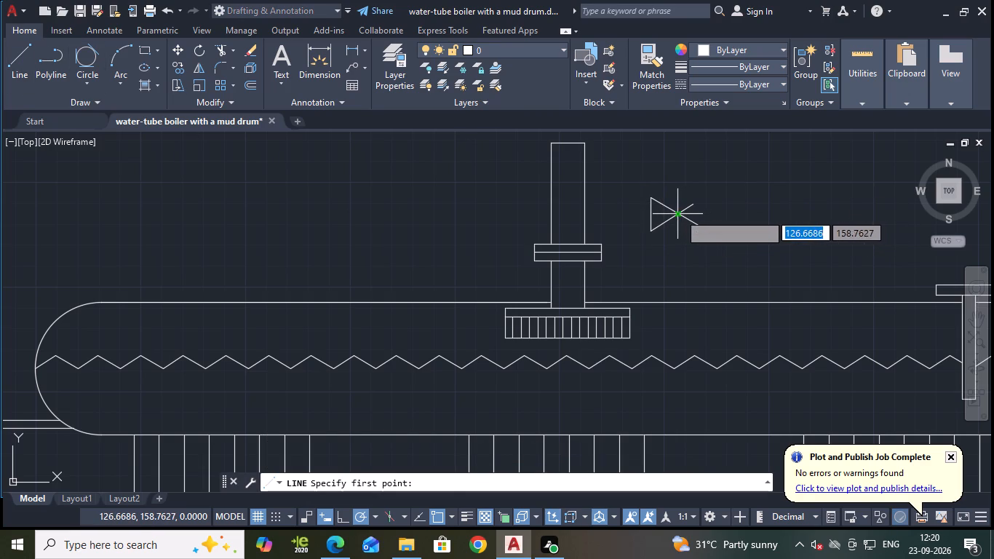
{"action": "left_click", "coordinate": [679, 213]}
{"action": "left_click", "coordinate": [678, 203]}
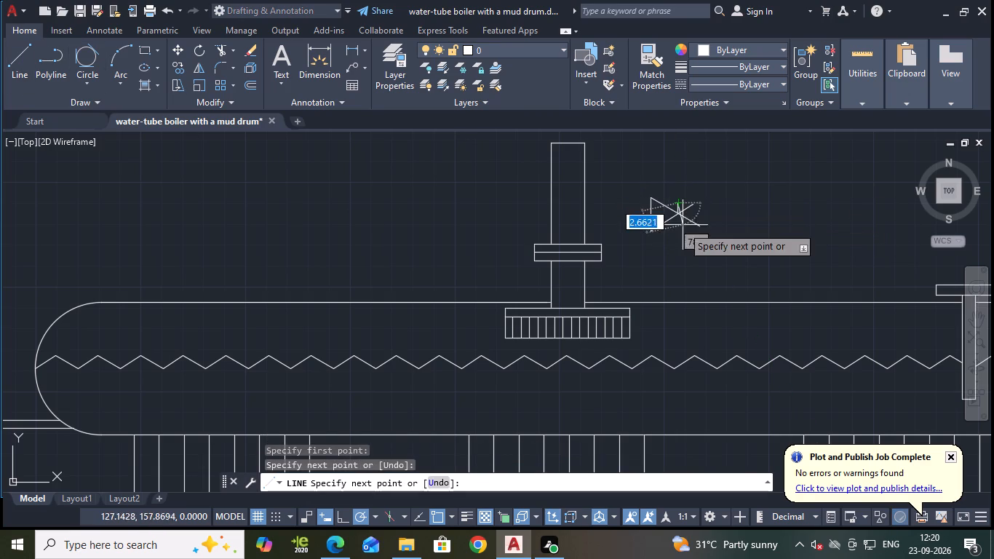
{"action": "left_click", "coordinate": [680, 247]}
{"action": "key", "text": "Escape"}
Trim the ends of both slanted lines beyond the new vertical line to leave a closed triangle.
{"action": "type", "text": "tr"}
{"action": "key", "text": "Return"}
{"action": "left_click", "coordinate": [693, 229]}
{"action": "left_click", "coordinate": [691, 218]}
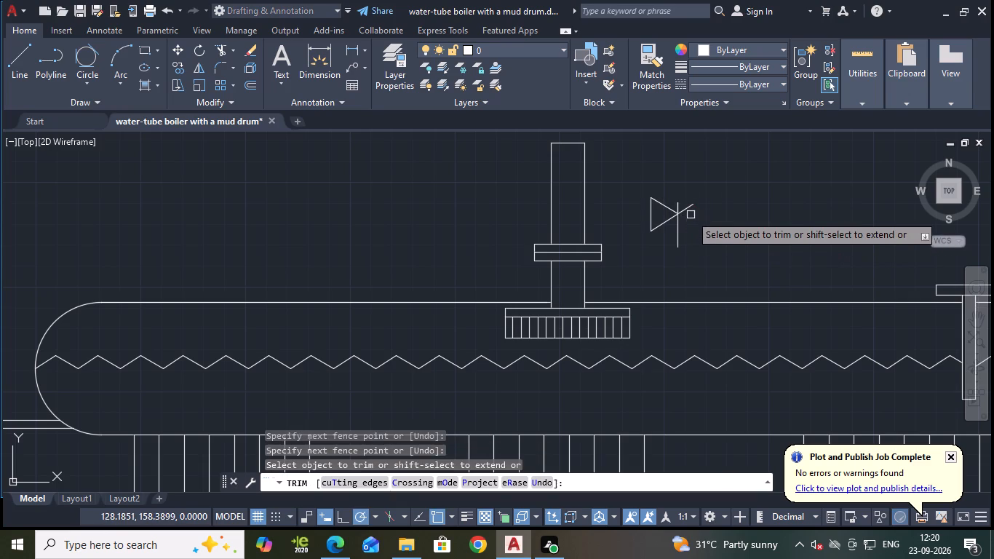
{"action": "left_click", "coordinate": [690, 210]}
{"action": "key", "text": "Escape"}
Mirror the triangle about the vertical line through its tip, keeping the original, to form a bow-tie valve symbol.
{"action": "left_click", "coordinate": [650, 240]}
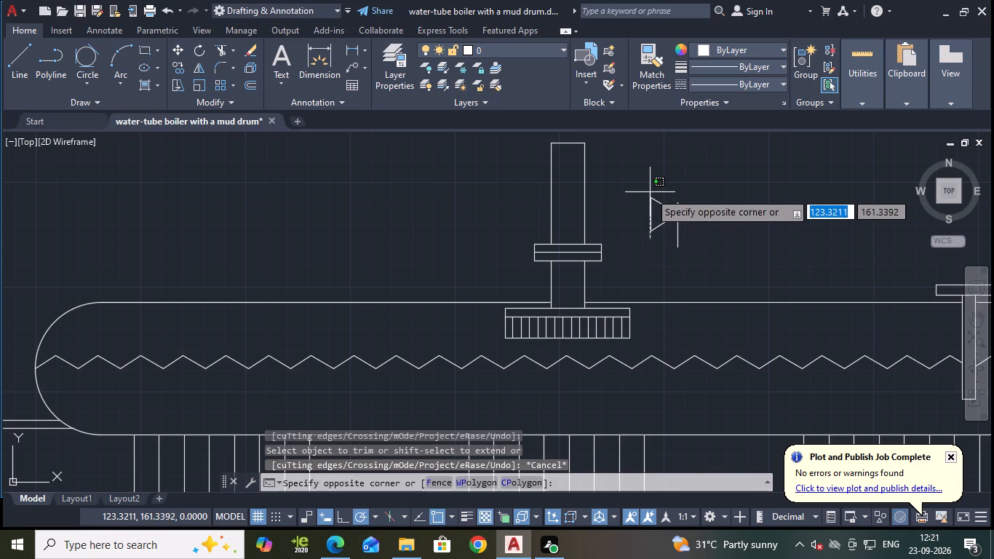
{"action": "left_click", "coordinate": [672, 203]}
{"action": "left_click", "coordinate": [670, 217]}
{"action": "left_click", "coordinate": [661, 202]}
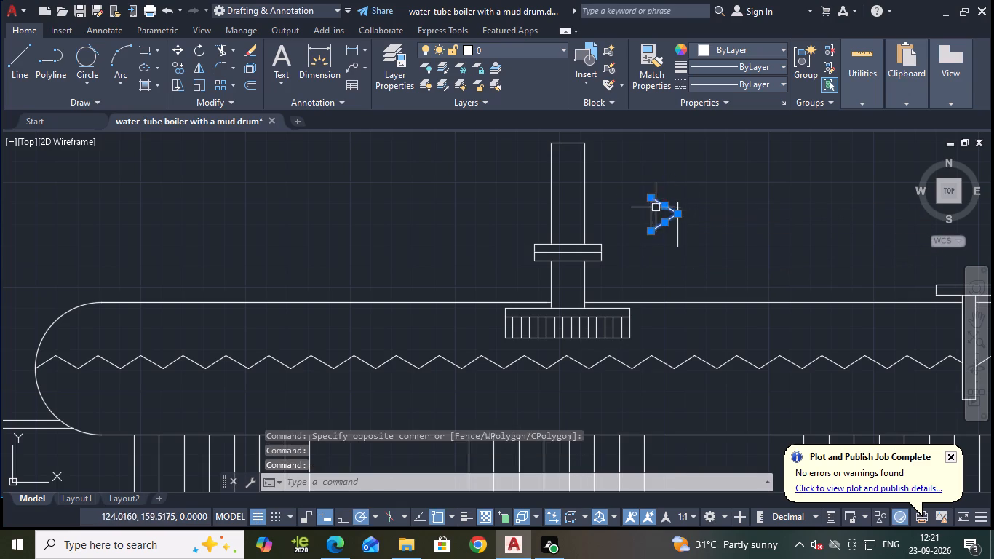
{"action": "left_click", "coordinate": [651, 213]}
{"action": "type", "text": "mi"}
{"action": "key", "text": "Return"}
{"action": "left_click", "coordinate": [679, 215]}
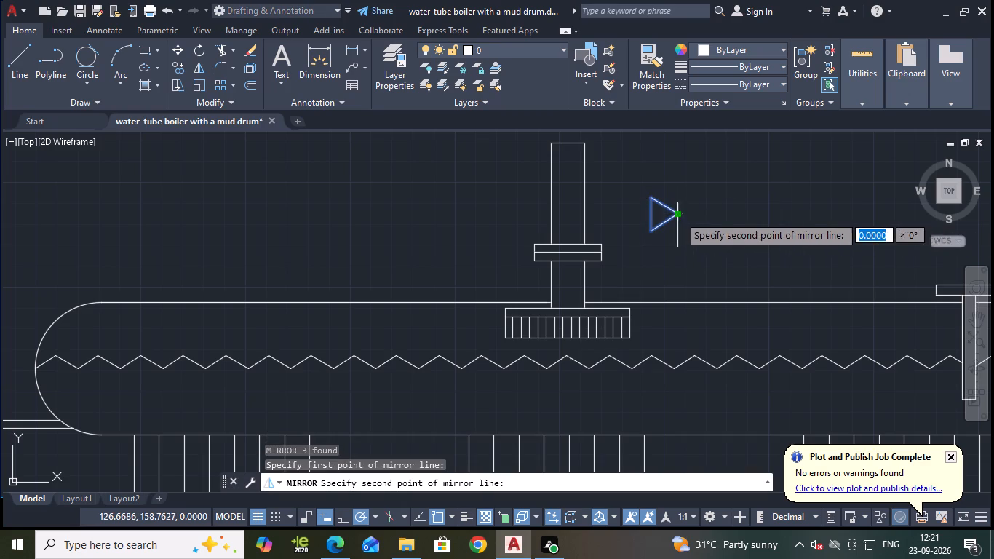
{"action": "left_click", "coordinate": [678, 261]}
{"action": "left_click_drag", "start_coordinate": [716, 311], "coordinate": [678, 261]}
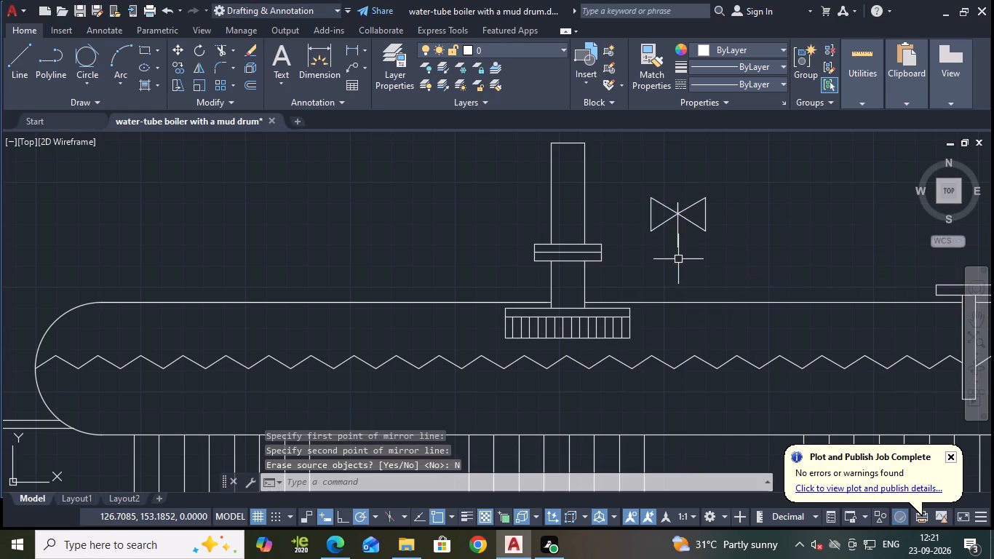
Trim off the valve symbol's vertical line below the centre of the bow-tie.
{"action": "type", "text": "tr"}
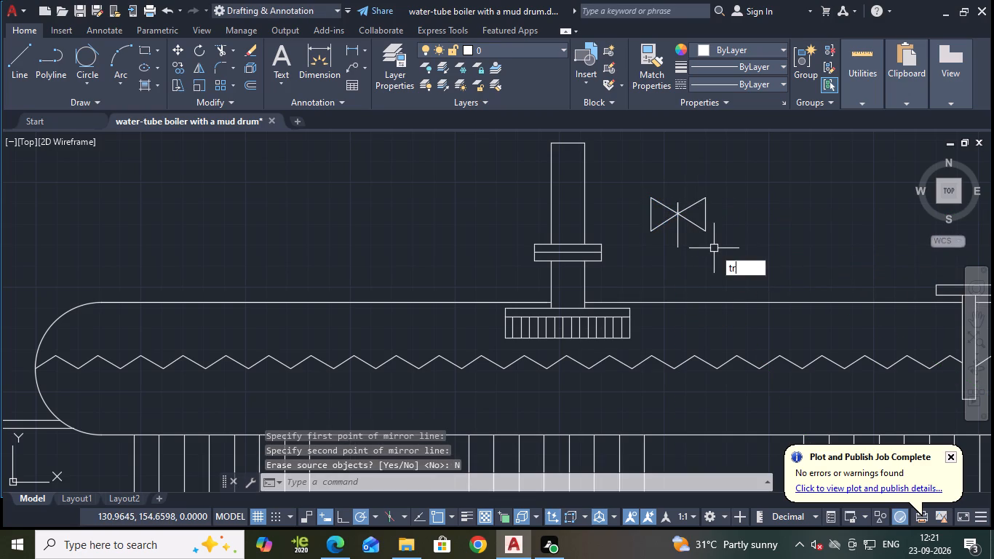
{"action": "key", "text": "Return"}
{"action": "left_click", "coordinate": [677, 234]}
{"action": "scroll", "coordinate": [677, 208], "scroll_direction": "up", "scroll_amount": 2}
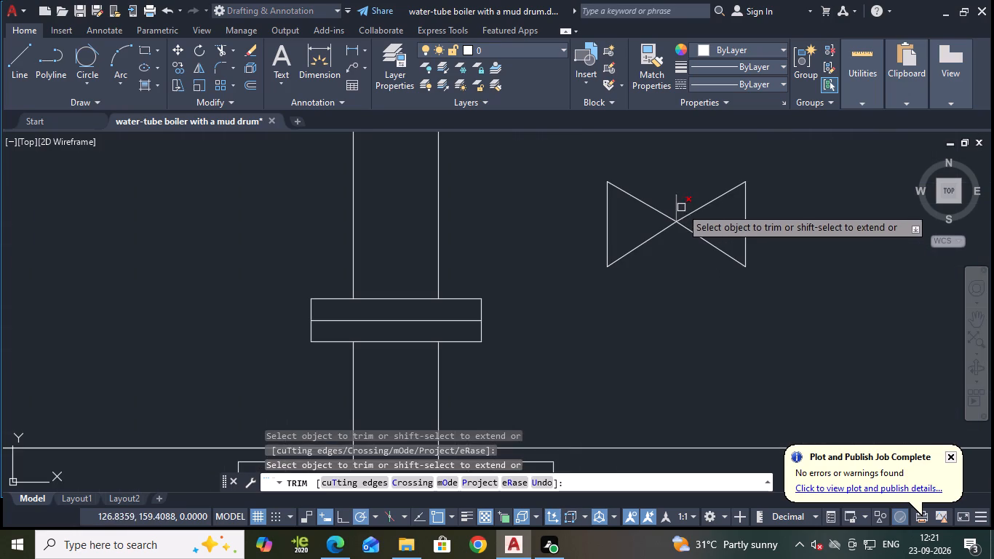
{"action": "key", "text": "Escape"}
Stretch the upper end of the valve's short vertical line upward so it rises above the bow-tie.
{"action": "left_click", "coordinate": [676, 206]}
{"action": "left_click", "coordinate": [674, 197]}
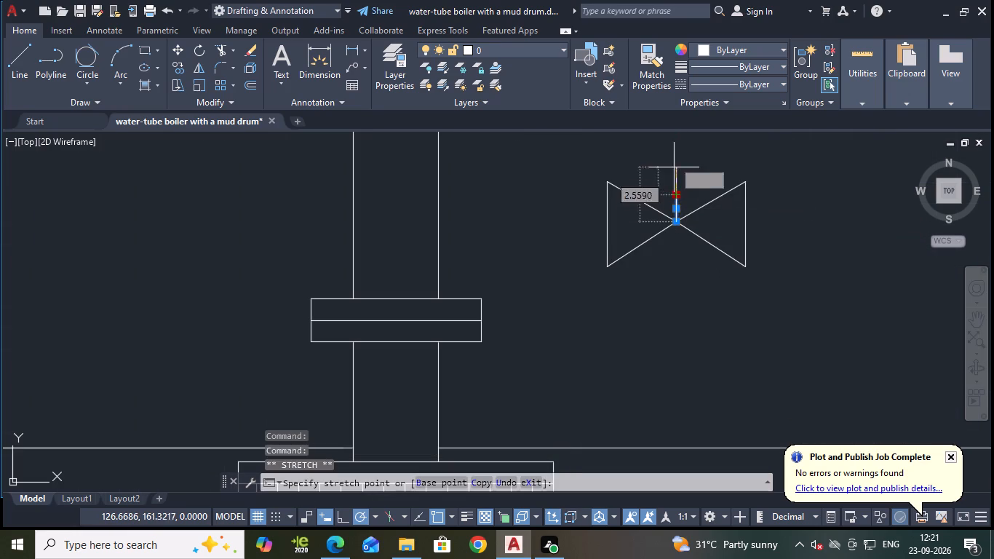
{"action": "left_click", "coordinate": [675, 148]}
{"action": "scroll", "coordinate": [705, 160], "scroll_direction": "down", "scroll_amount": 3}
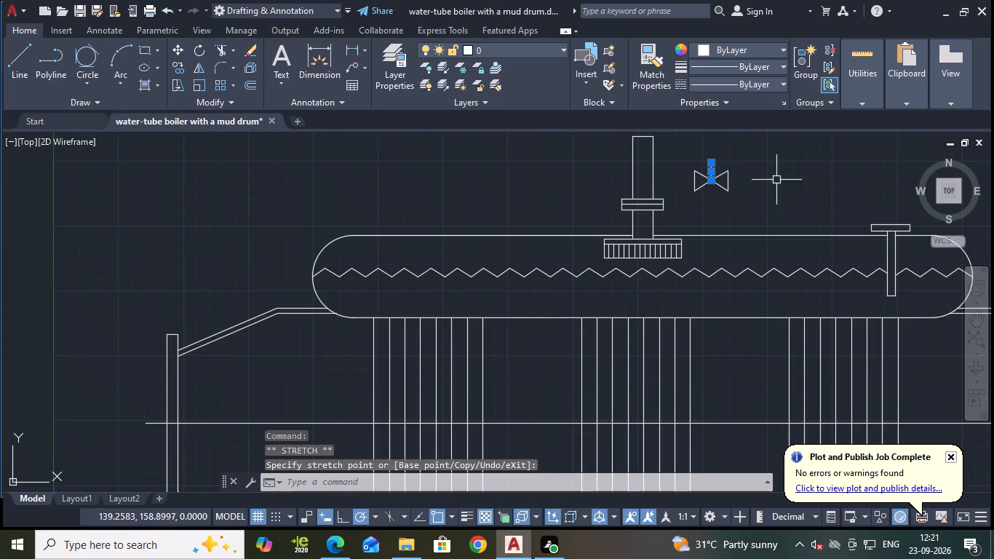
{"action": "middle_click_drag", "start_coordinate": [777, 180], "coordinate": [731, 238]}
{"action": "key", "text": "Escape"}
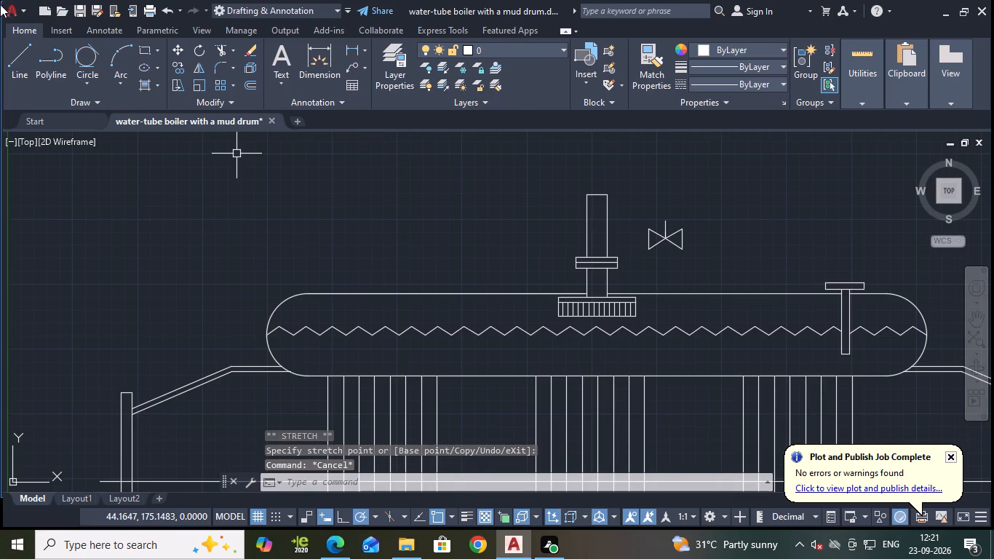
Draw a small centre-diameter circle centred on the upper end of the valve stem.
{"action": "left_click", "coordinate": [18, 51]}
{"action": "scroll", "coordinate": [705, 214], "scroll_direction": "up", "scroll_amount": 1}
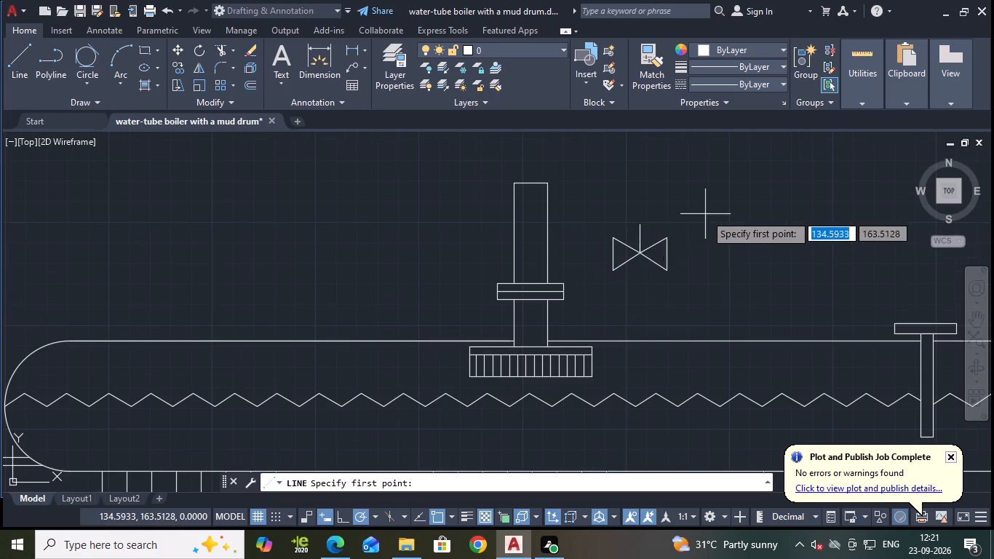
{"action": "left_click", "coordinate": [95, 85]}
{"action": "left_click", "coordinate": [127, 130]}
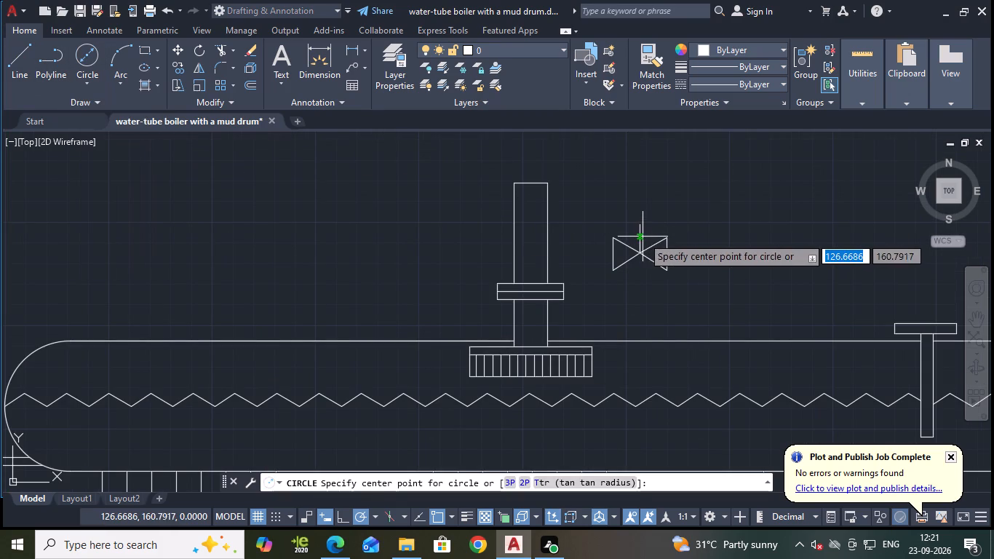
{"action": "left_click", "coordinate": [638, 225]}
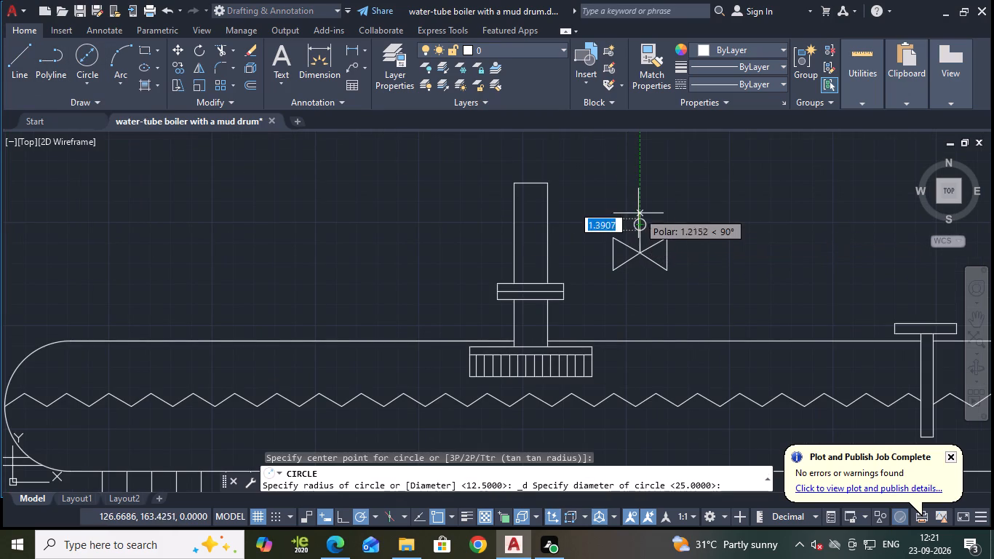
{"action": "left_click", "coordinate": [639, 199]}
{"action": "key", "text": "Escape"}
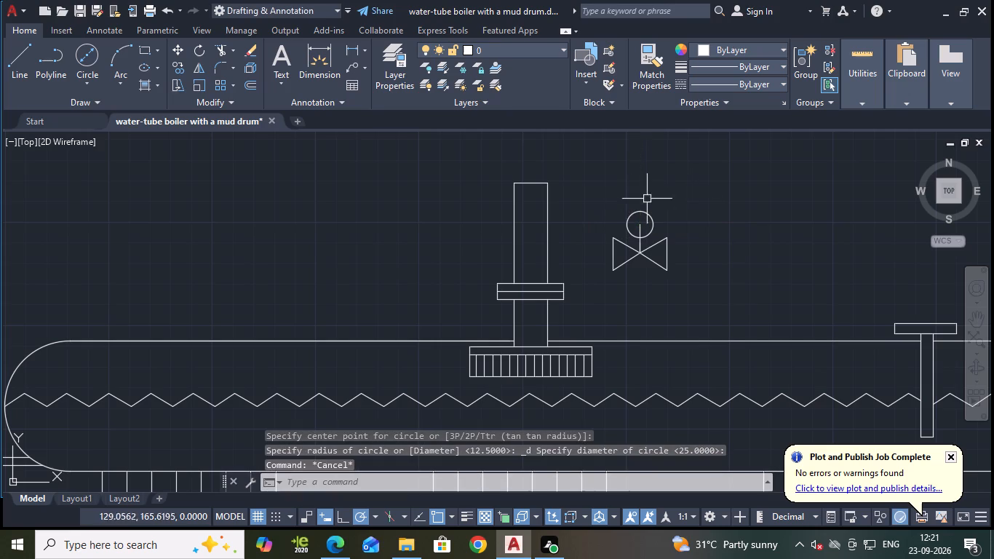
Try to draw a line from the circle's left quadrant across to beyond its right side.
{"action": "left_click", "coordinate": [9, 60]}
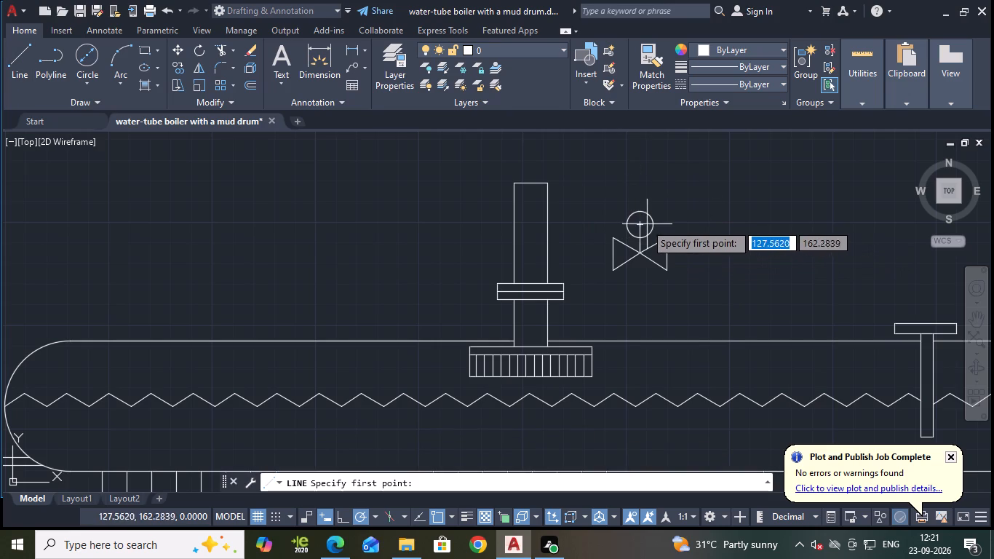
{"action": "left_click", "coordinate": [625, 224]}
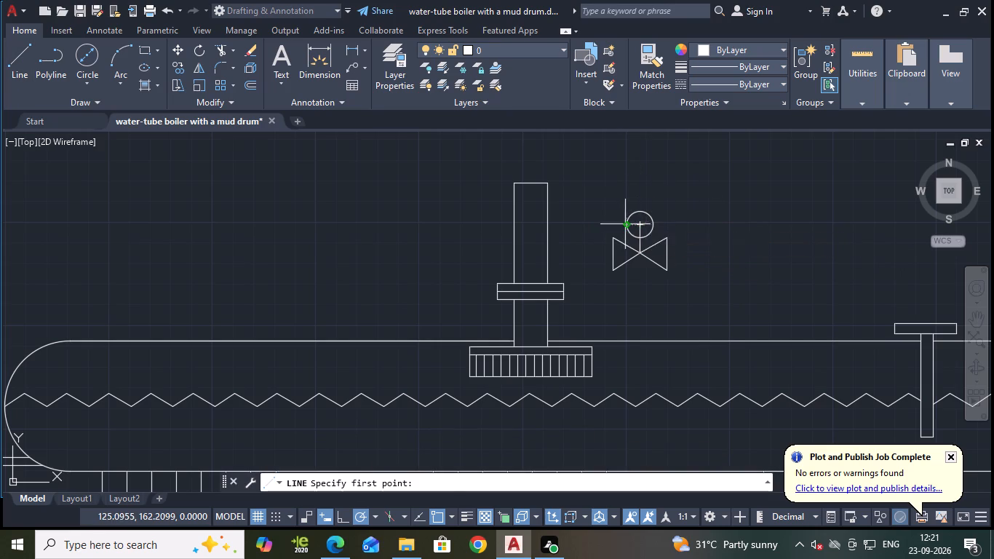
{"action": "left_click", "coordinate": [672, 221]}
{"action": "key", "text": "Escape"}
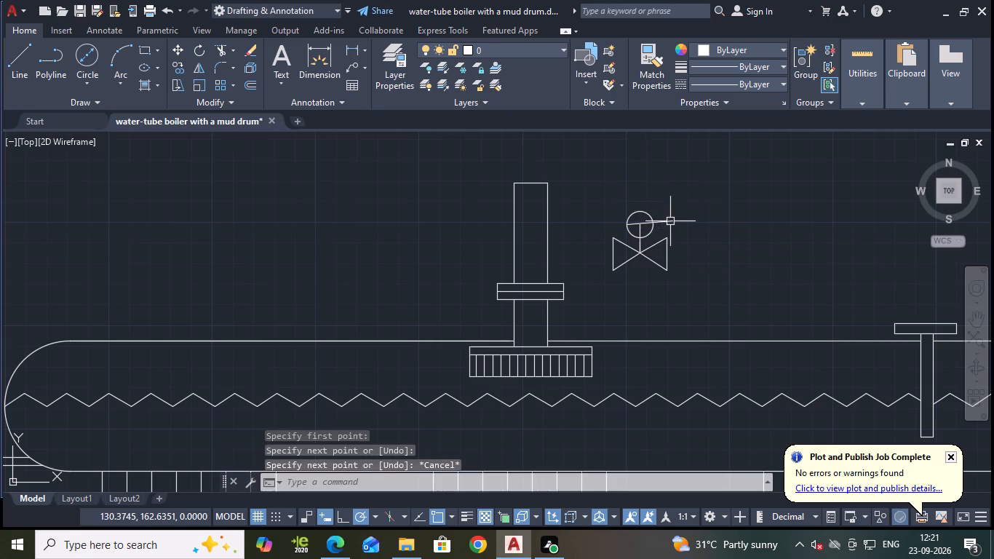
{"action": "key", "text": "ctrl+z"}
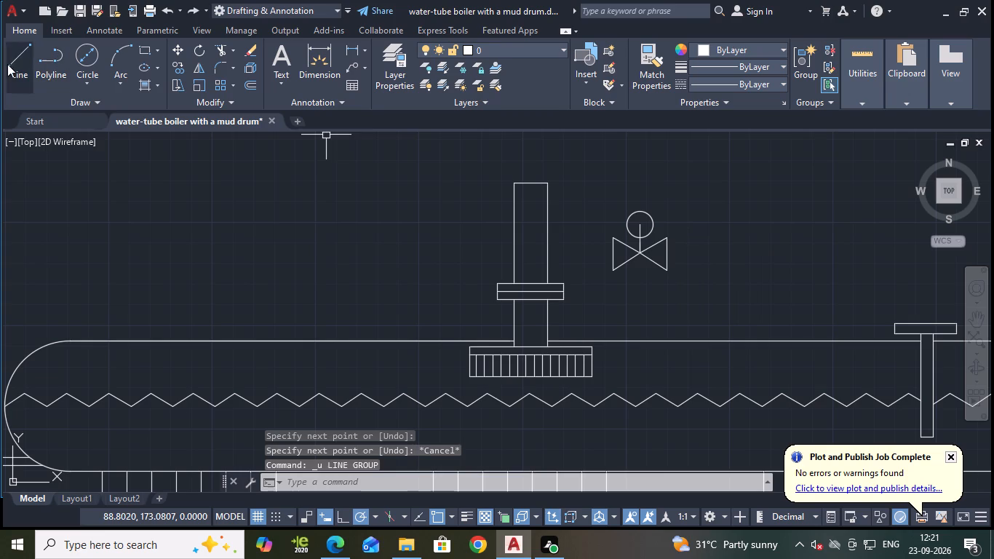
Draw a horizontal line about 3.5 long from the circle's left quadrant through its centre and past its right side.
{"action": "key", "text": "l"}
{"action": "key", "text": "Return"}
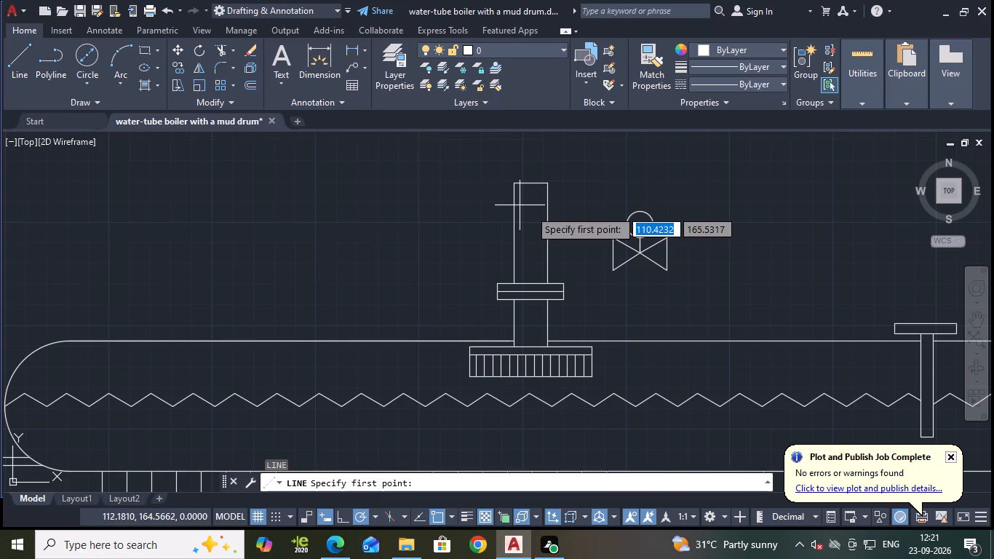
{"action": "left_click", "coordinate": [627, 227]}
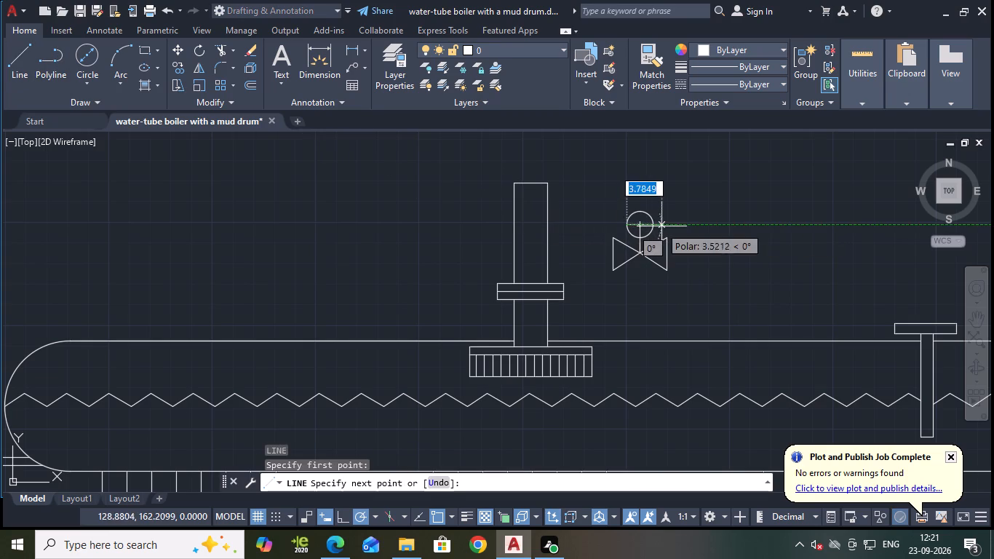
{"action": "left_click", "coordinate": [662, 226]}
{"action": "key", "text": "Escape"}
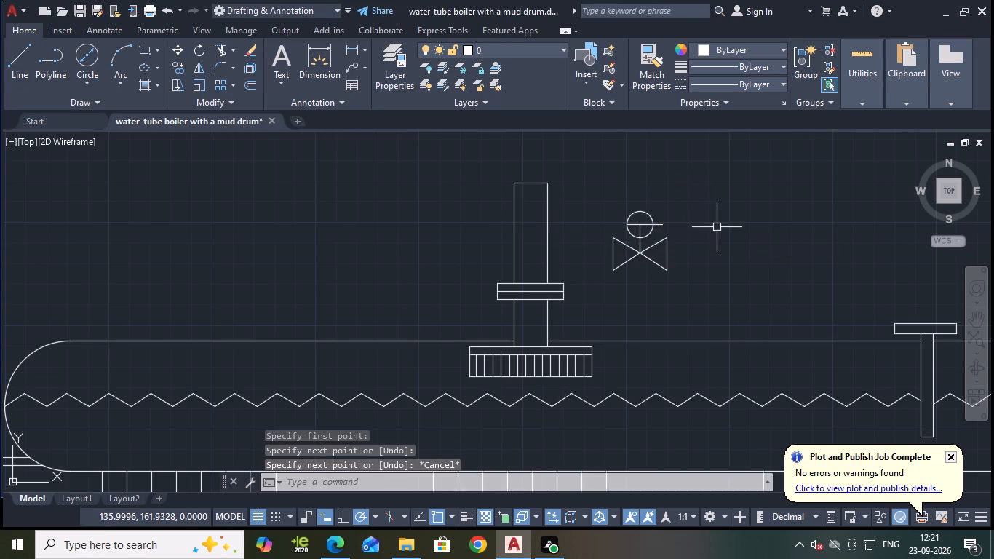
Trim the horizontal line's end outside the circle and the circle's lower half to leave a dome on the valve stem.
{"action": "type", "text": "tr"}
{"action": "key", "text": "Return"}
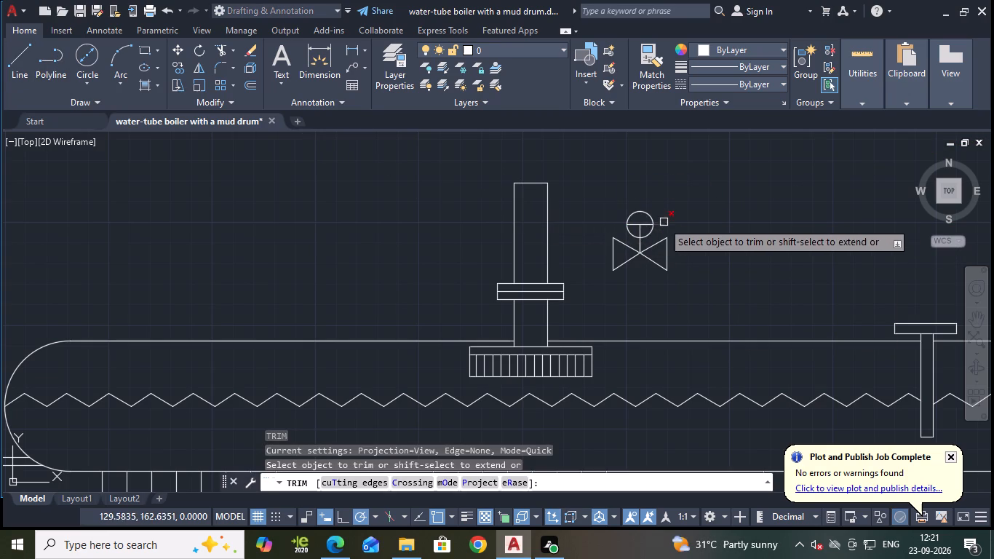
{"action": "left_click", "coordinate": [662, 223]}
{"action": "left_click", "coordinate": [648, 233]}
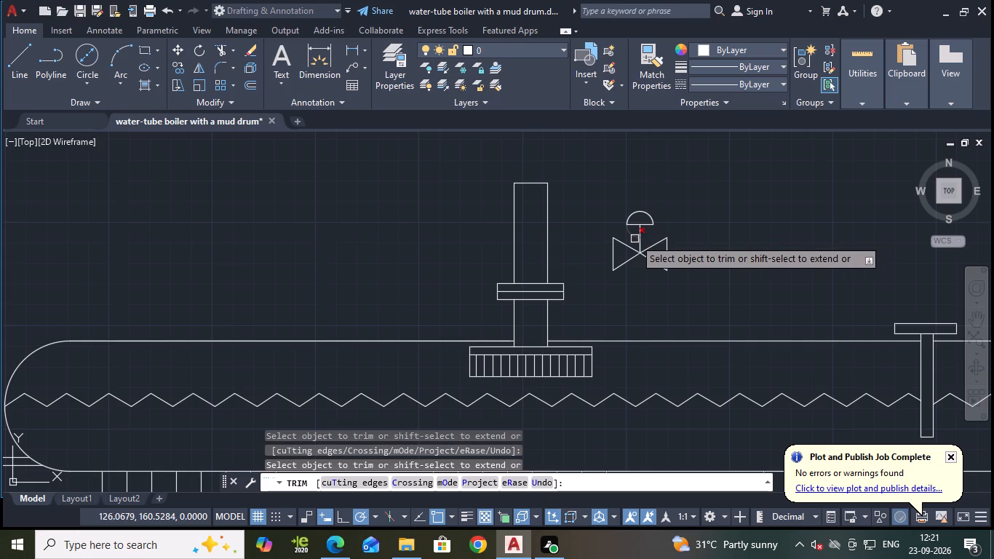
{"action": "left_click", "coordinate": [635, 239]}
{"action": "key", "text": "Escape"}
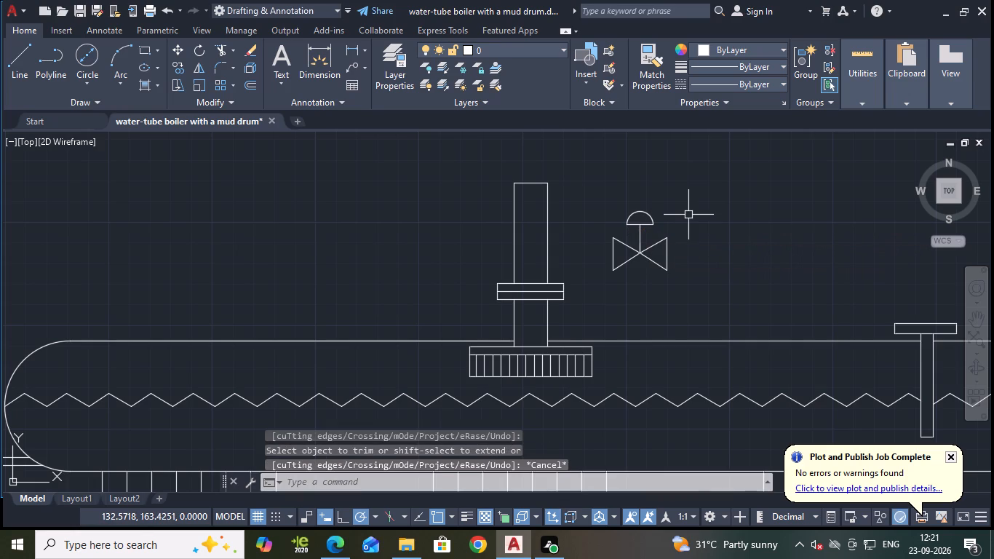
Save the drawing.
{"action": "key", "text": "ctrl+s"}
Draw a connected line from the valve's centre running about 54 right, about 81 straight down beside the drums, and about 18 right.
{"action": "scroll", "coordinate": [612, 199], "scroll_direction": "down", "scroll_amount": 2}
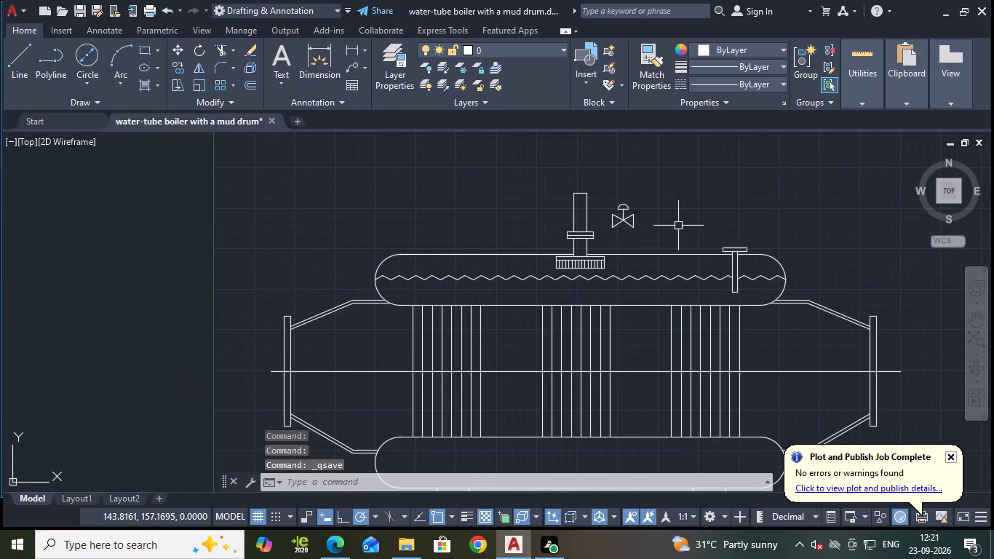
{"action": "scroll", "coordinate": [693, 225], "scroll_direction": "down", "scroll_amount": 2}
{"action": "scroll", "coordinate": [629, 289], "scroll_direction": "up", "scroll_amount": 1}
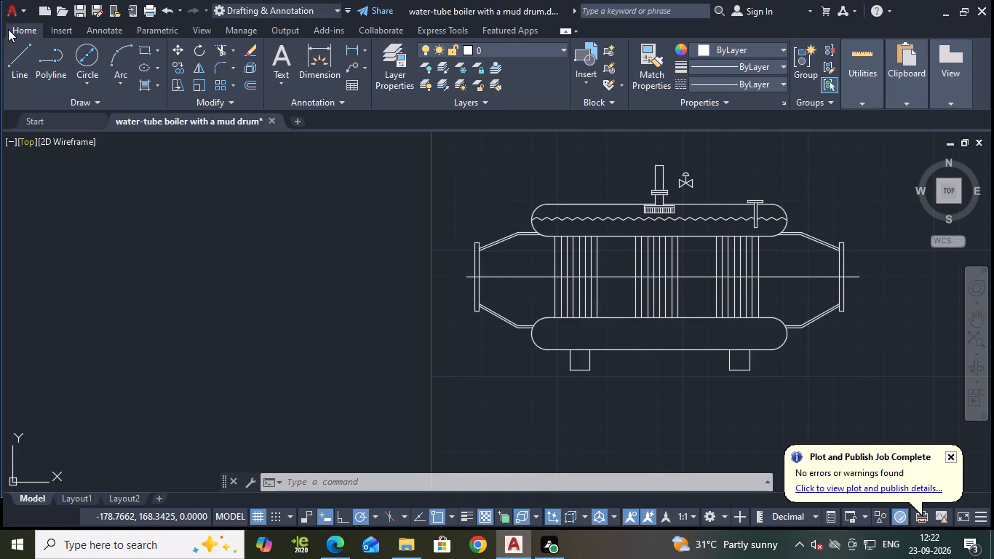
{"action": "left_click", "coordinate": [16, 50]}
{"action": "scroll", "coordinate": [718, 192], "scroll_direction": "up", "scroll_amount": 1}
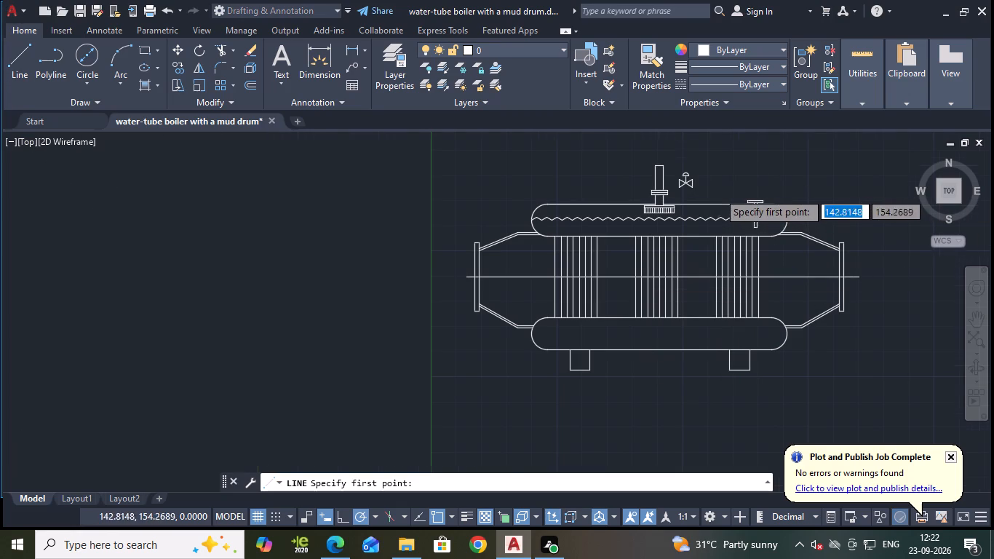
{"action": "scroll", "coordinate": [652, 178], "scroll_direction": "up", "scroll_amount": 2}
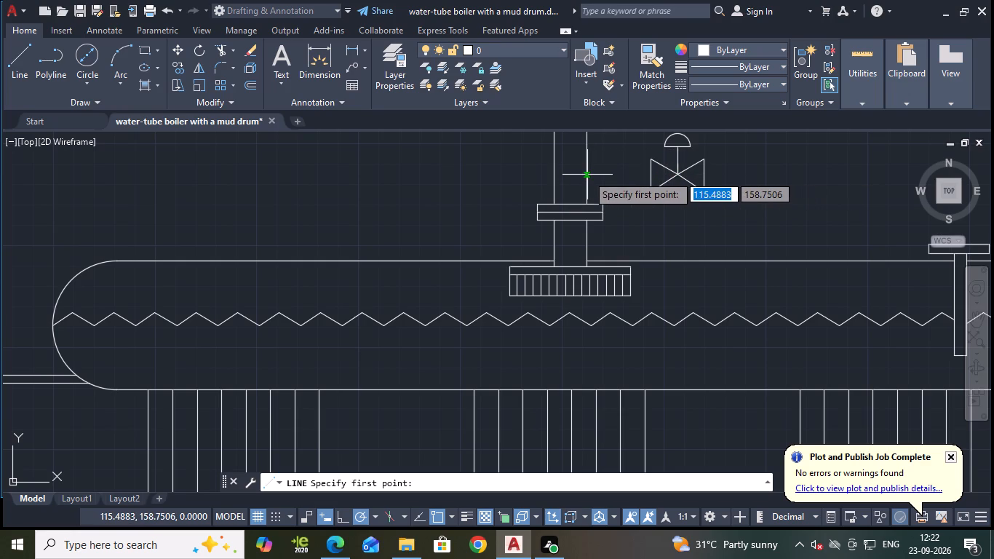
{"action": "left_click", "coordinate": [679, 175]}
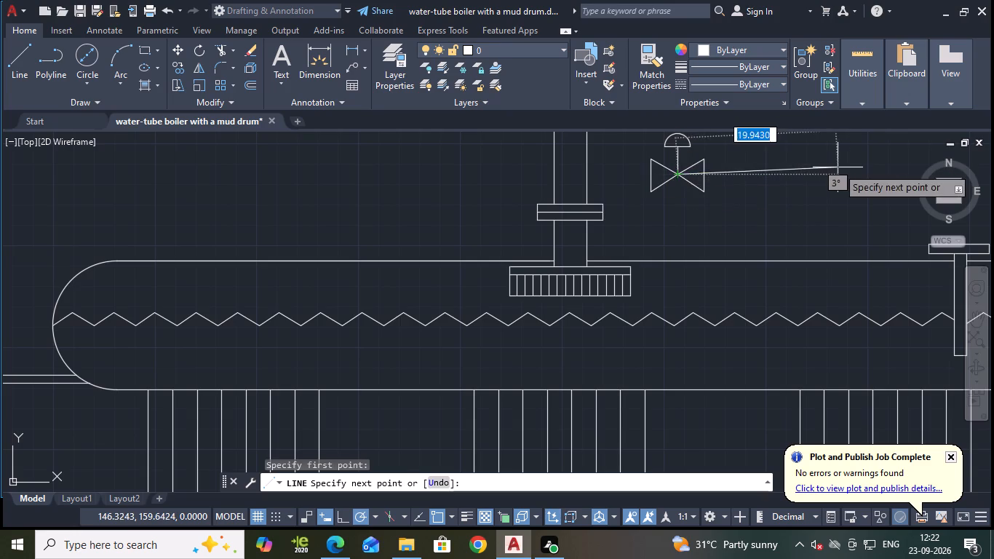
{"action": "scroll", "coordinate": [838, 167], "scroll_direction": "down", "scroll_amount": 1}
{"action": "middle_click_drag", "start_coordinate": [838, 173], "coordinate": [429, 102]}
{"action": "middle_click_drag", "start_coordinate": [645, 143], "coordinate": [648, 145]}
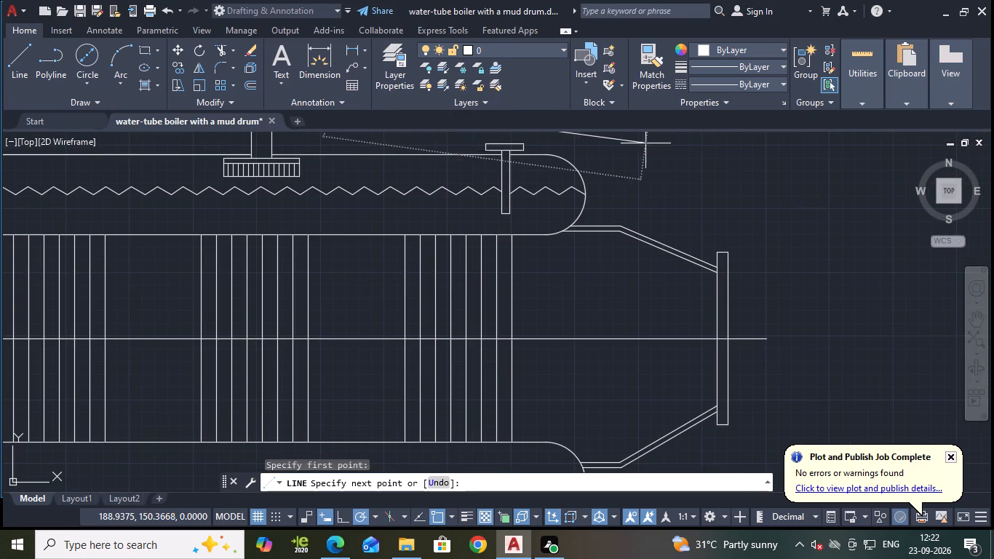
{"action": "middle_click_drag", "start_coordinate": [648, 145], "coordinate": [658, 181]}
{"action": "scroll", "coordinate": [656, 189], "scroll_direction": "down", "scroll_amount": 1}
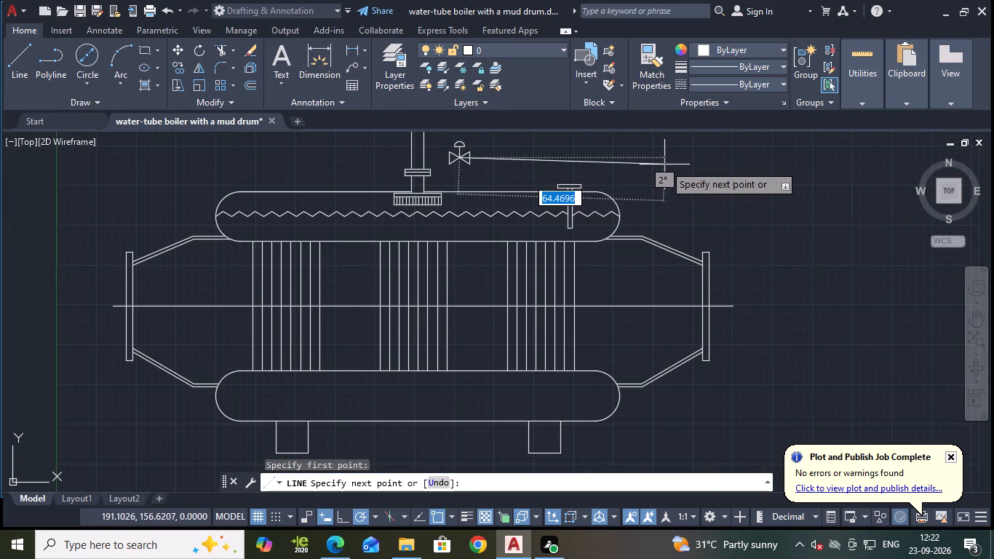
{"action": "left_click", "coordinate": [628, 160]}
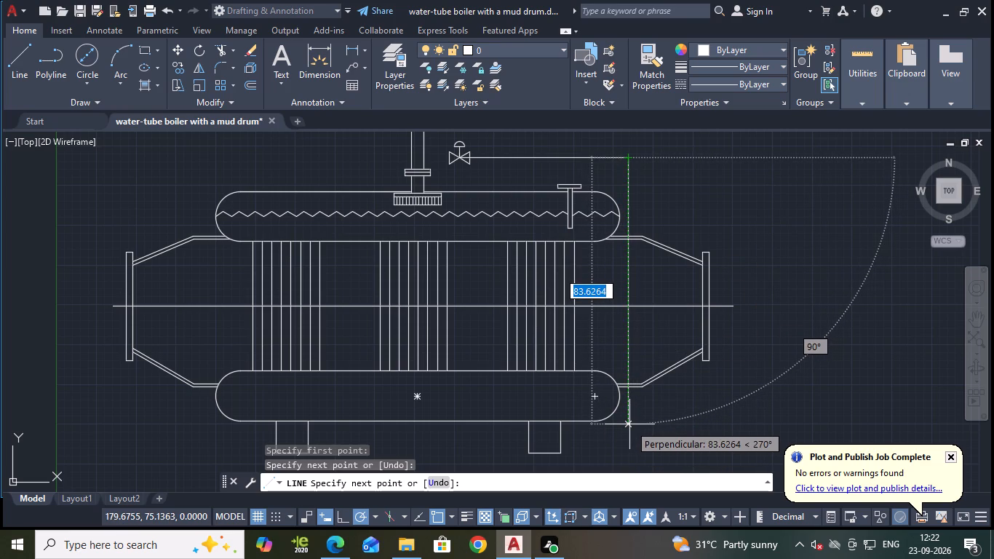
{"action": "key", "text": "ctrl+z"}
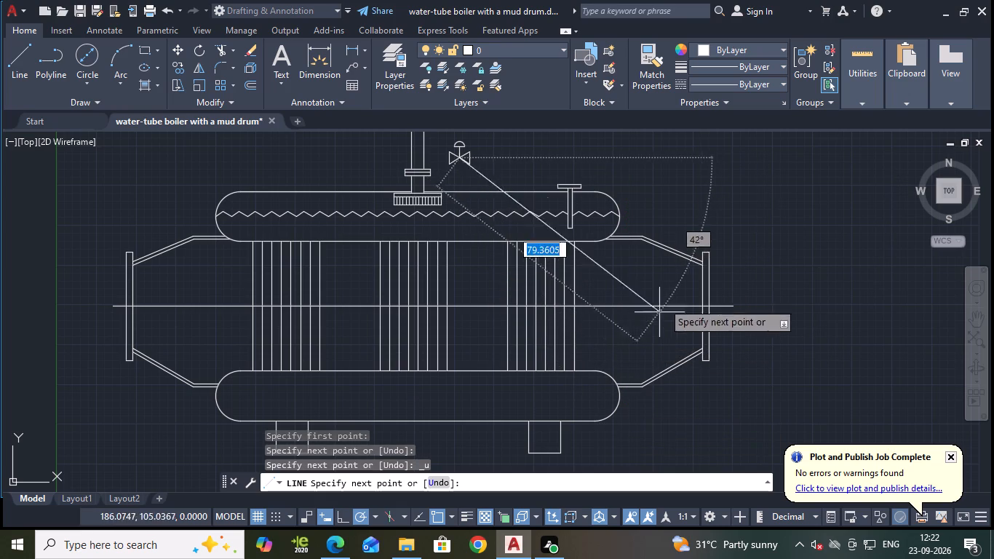
{"action": "left_click", "coordinate": [631, 160]}
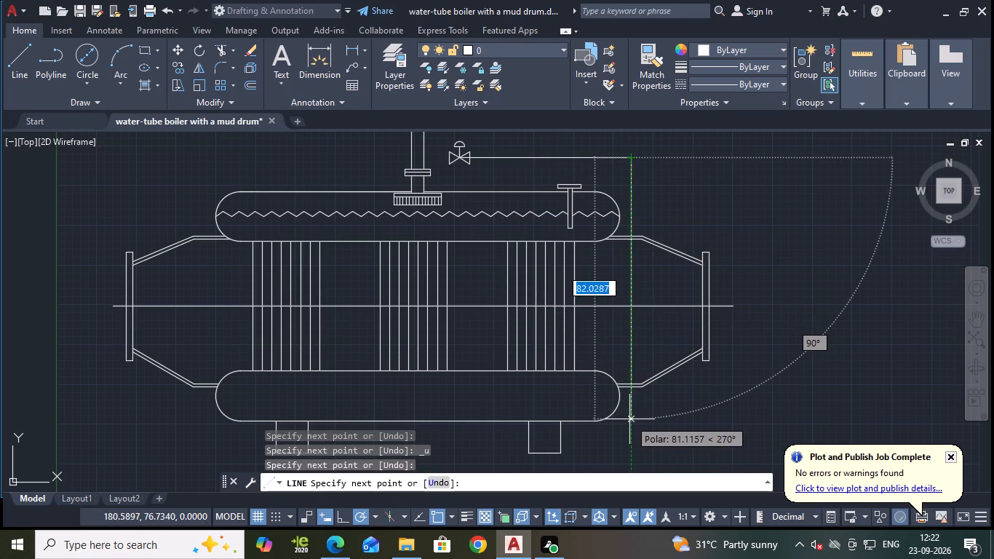
{"action": "left_click", "coordinate": [629, 419]}
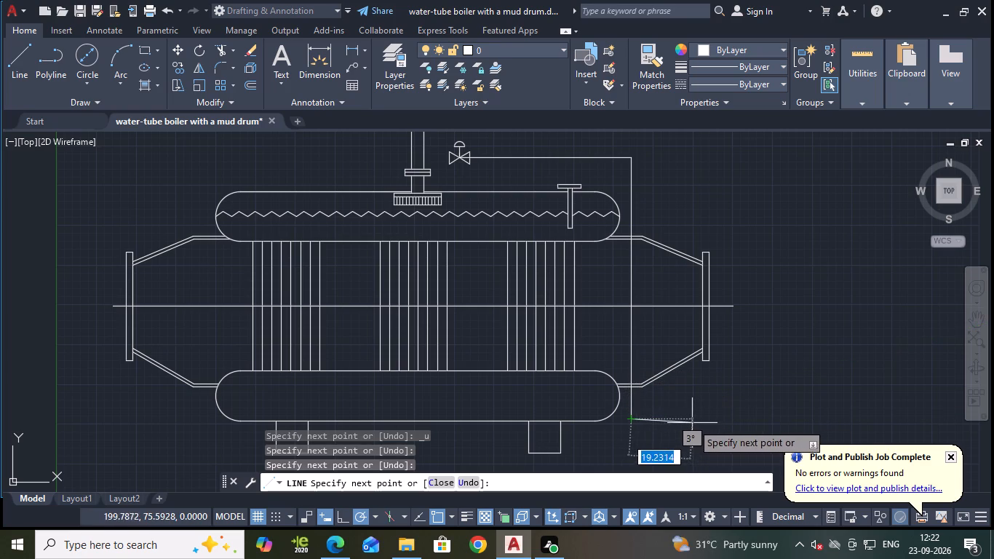
{"action": "left_click", "coordinate": [688, 419]}
{"action": "key", "text": "Escape"}
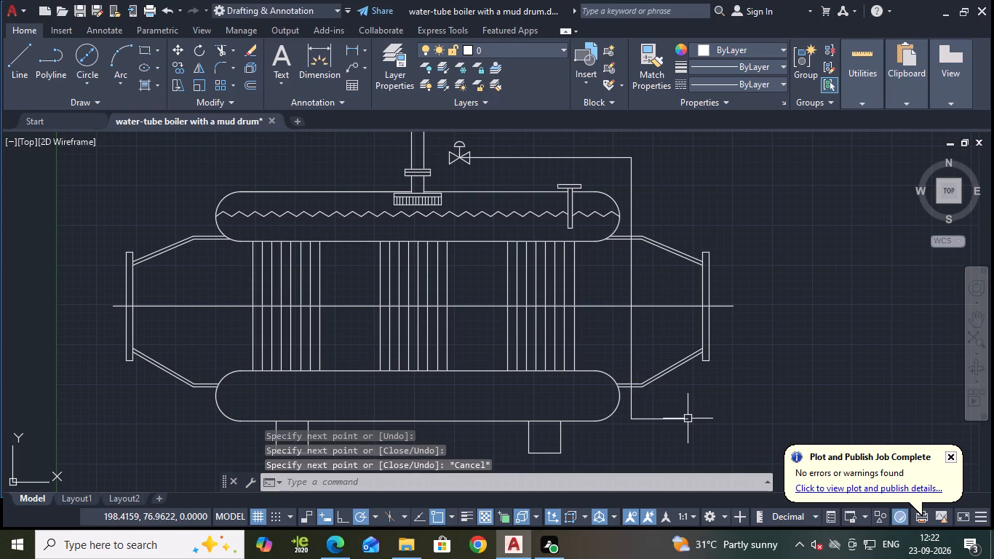
Draw a horizontal line from the valve's centre leftward, ending between the two sides of the upper-drum stem.
{"action": "left_click", "coordinate": [24, 56]}
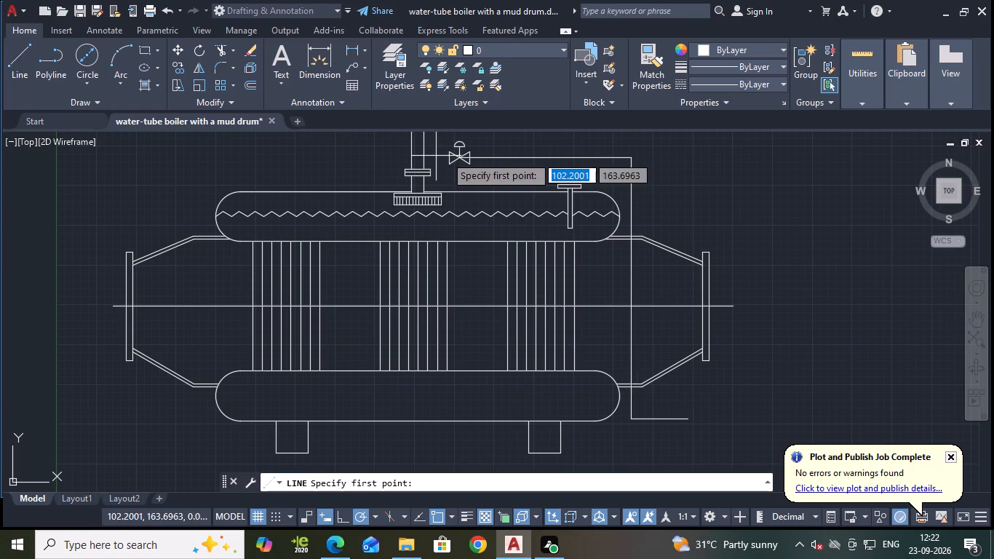
{"action": "scroll", "coordinate": [467, 159], "scroll_direction": "up", "scroll_amount": 2}
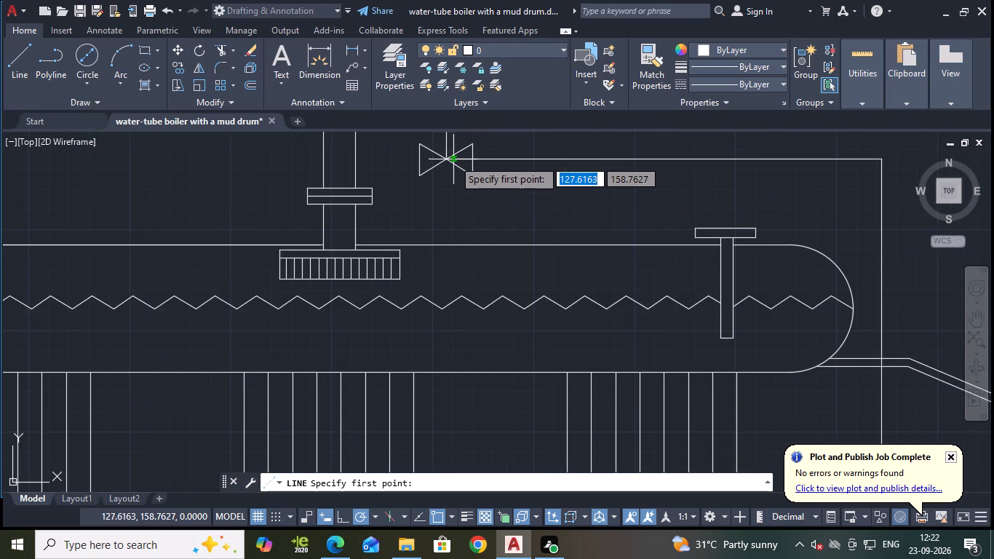
{"action": "left_click", "coordinate": [446, 161]}
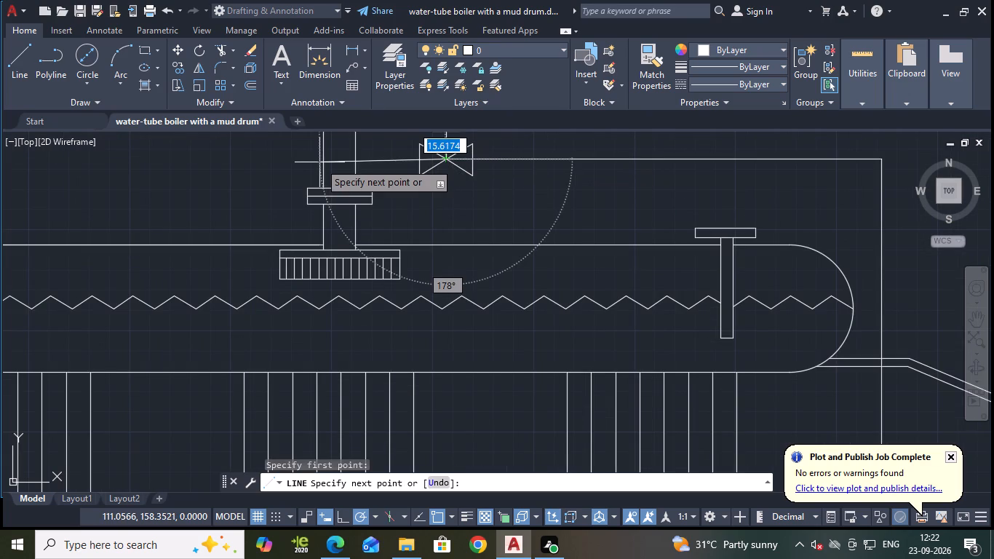
{"action": "left_click", "coordinate": [336, 161]}
{"action": "key", "text": "Escape"}
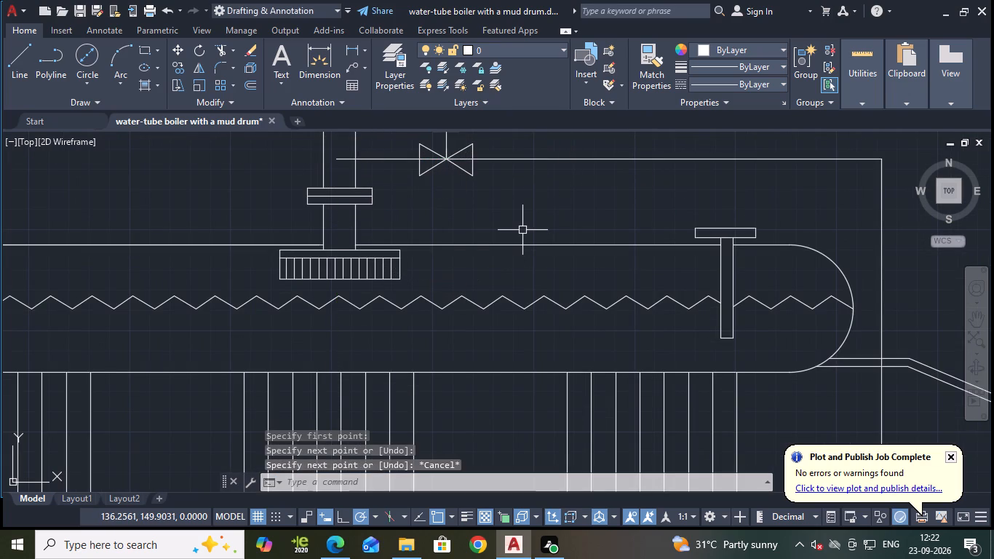
Trim the end of the valve's horizontal line that projects inside the upper-drum stem.
{"action": "type", "text": "tr"}
{"action": "key", "text": "Return"}
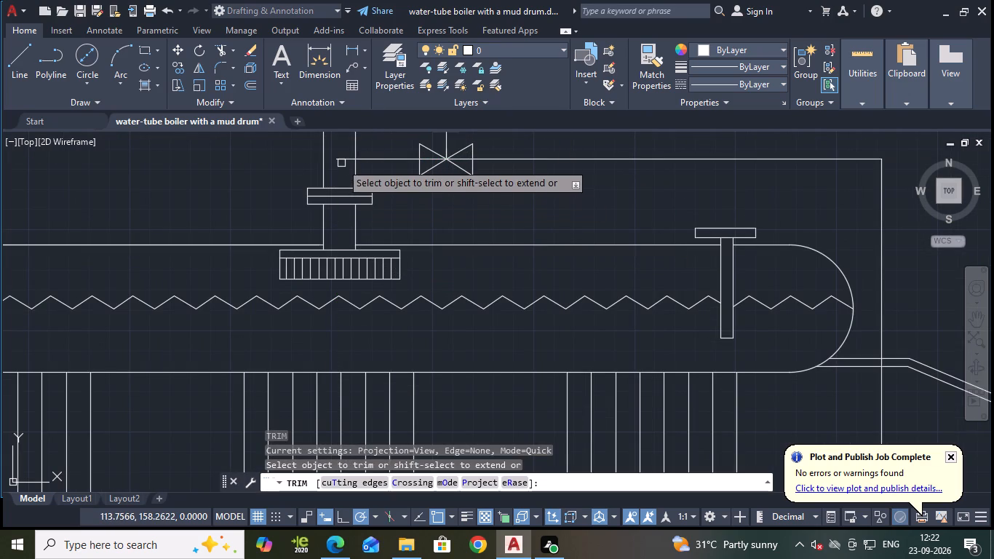
{"action": "left_click", "coordinate": [341, 162]}
{"action": "scroll", "coordinate": [437, 178], "scroll_direction": "down", "scroll_amount": 2}
{"action": "key", "text": "Escape"}
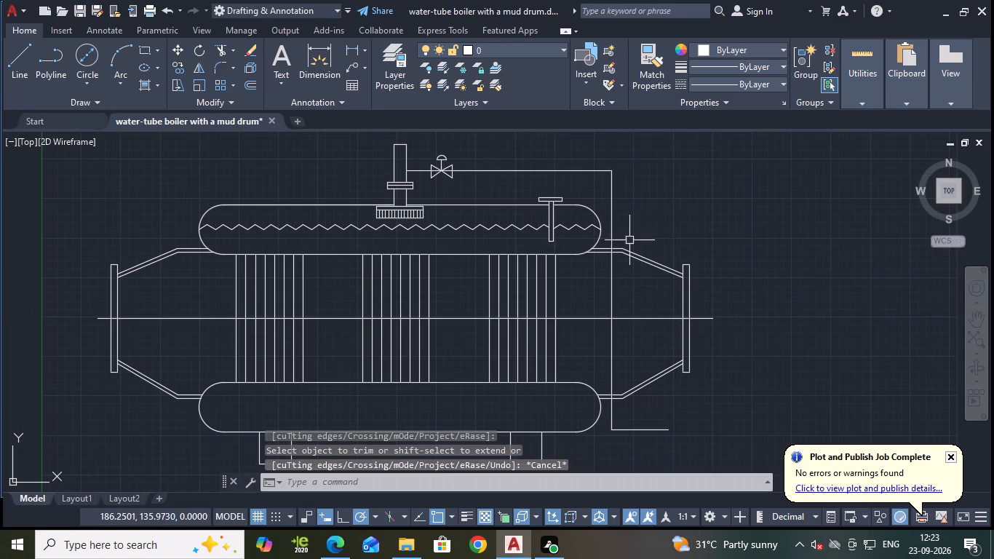
Join the short line at the stem, the horizontal run and the vertical run of the control line into one polyline.
{"action": "left_click", "coordinate": [611, 213]}
{"action": "left_click", "coordinate": [562, 169]}
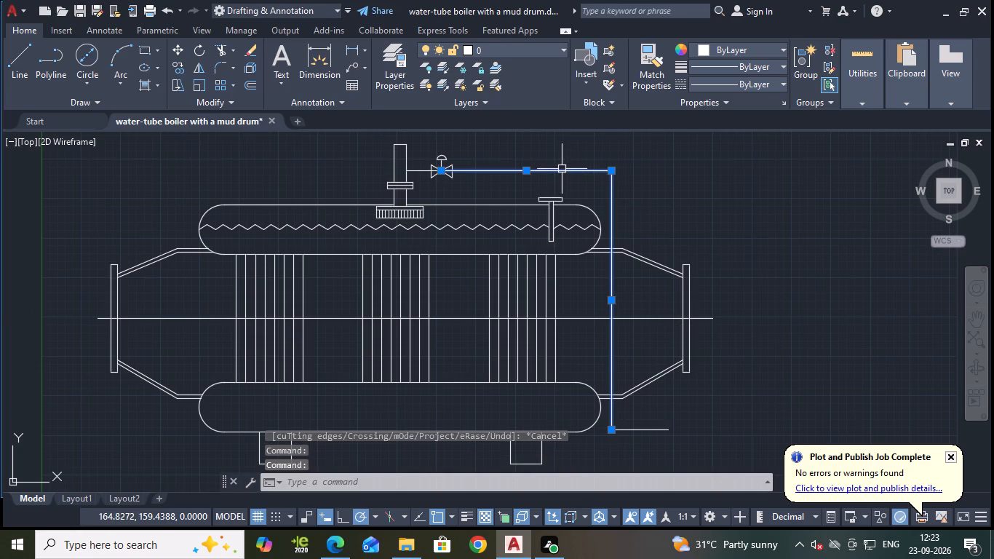
{"action": "scroll", "coordinate": [450, 170], "scroll_direction": "up", "scroll_amount": 3}
{"action": "left_click", "coordinate": [335, 175]}
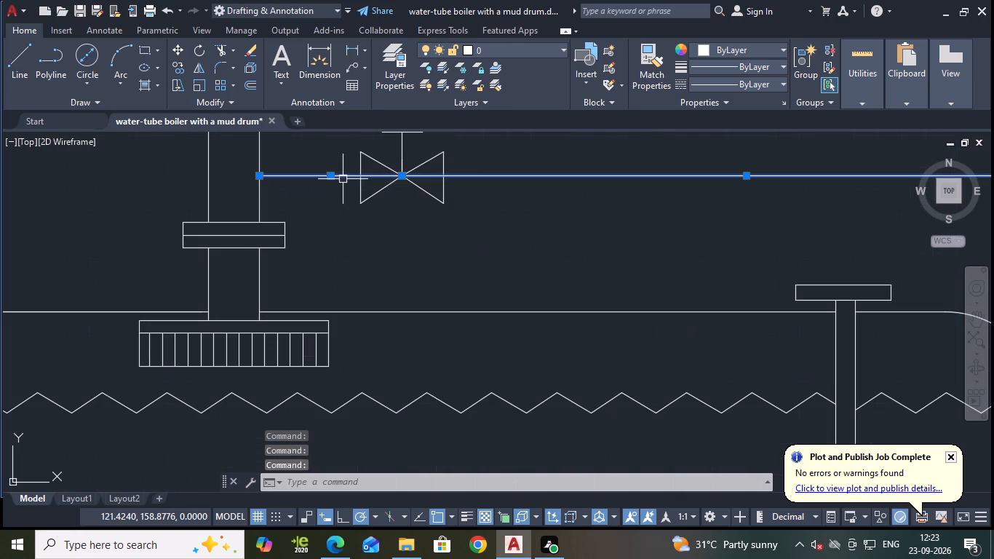
{"action": "key", "text": "j"}
{"action": "key", "text": "Return"}
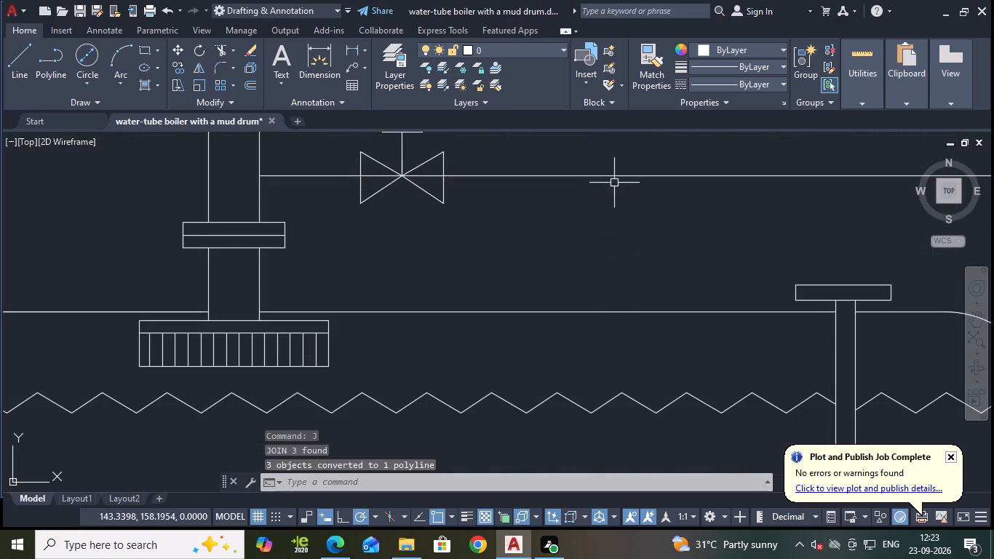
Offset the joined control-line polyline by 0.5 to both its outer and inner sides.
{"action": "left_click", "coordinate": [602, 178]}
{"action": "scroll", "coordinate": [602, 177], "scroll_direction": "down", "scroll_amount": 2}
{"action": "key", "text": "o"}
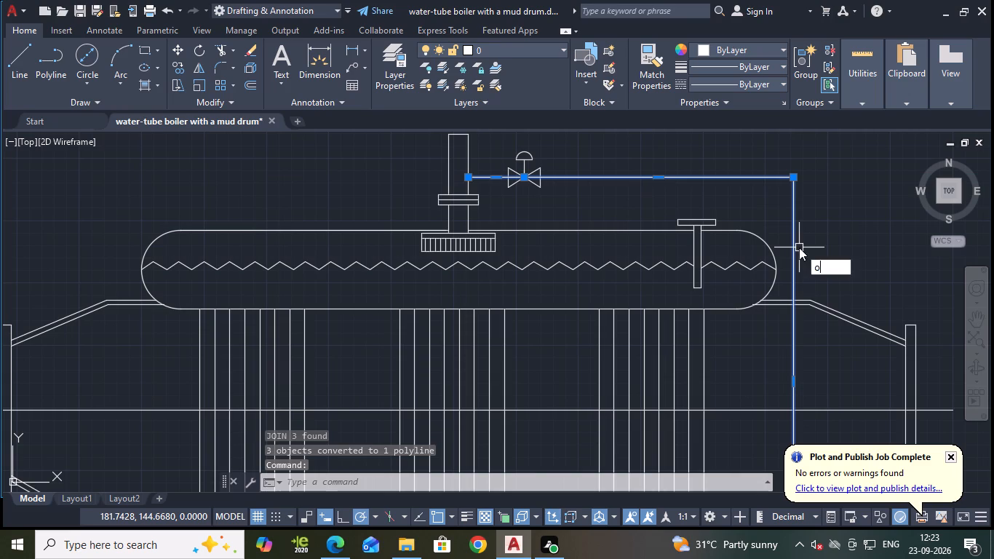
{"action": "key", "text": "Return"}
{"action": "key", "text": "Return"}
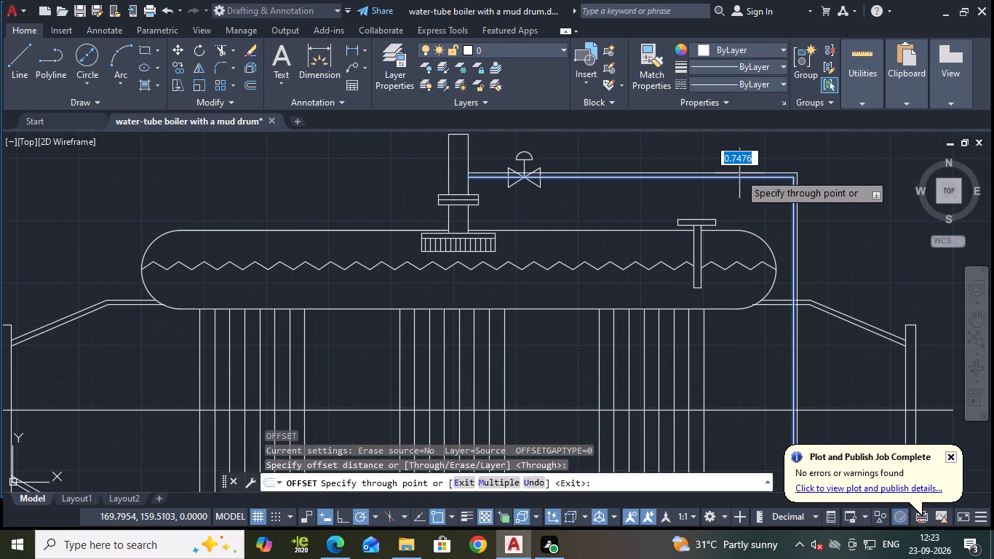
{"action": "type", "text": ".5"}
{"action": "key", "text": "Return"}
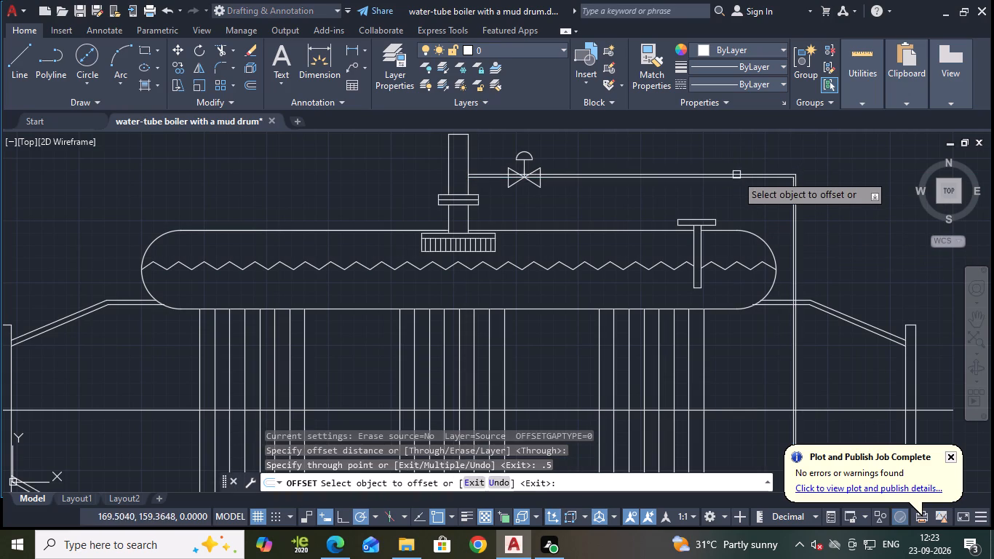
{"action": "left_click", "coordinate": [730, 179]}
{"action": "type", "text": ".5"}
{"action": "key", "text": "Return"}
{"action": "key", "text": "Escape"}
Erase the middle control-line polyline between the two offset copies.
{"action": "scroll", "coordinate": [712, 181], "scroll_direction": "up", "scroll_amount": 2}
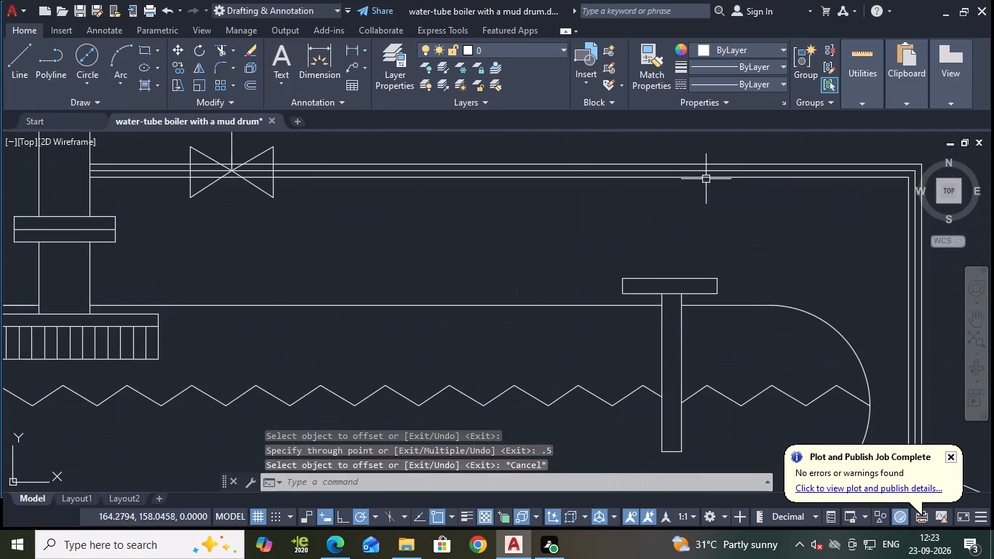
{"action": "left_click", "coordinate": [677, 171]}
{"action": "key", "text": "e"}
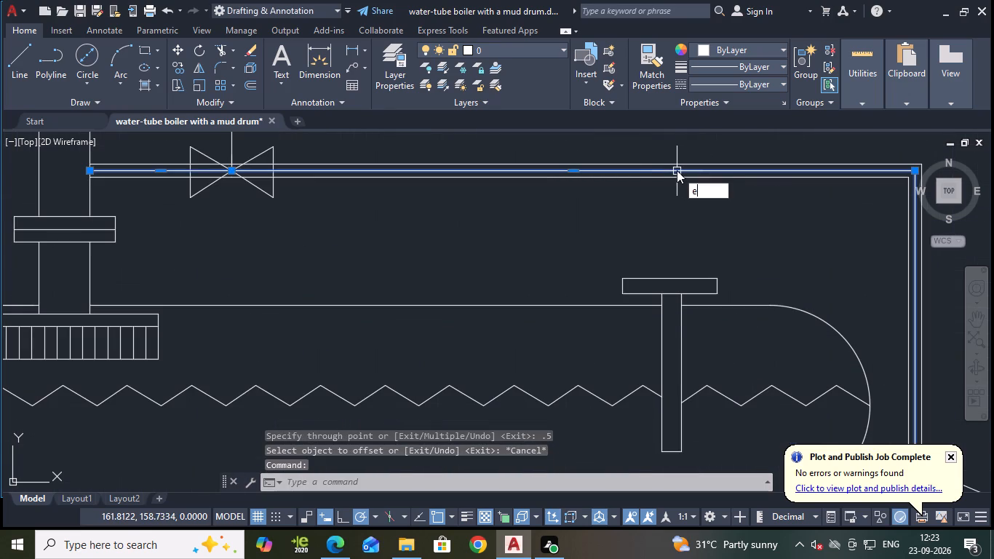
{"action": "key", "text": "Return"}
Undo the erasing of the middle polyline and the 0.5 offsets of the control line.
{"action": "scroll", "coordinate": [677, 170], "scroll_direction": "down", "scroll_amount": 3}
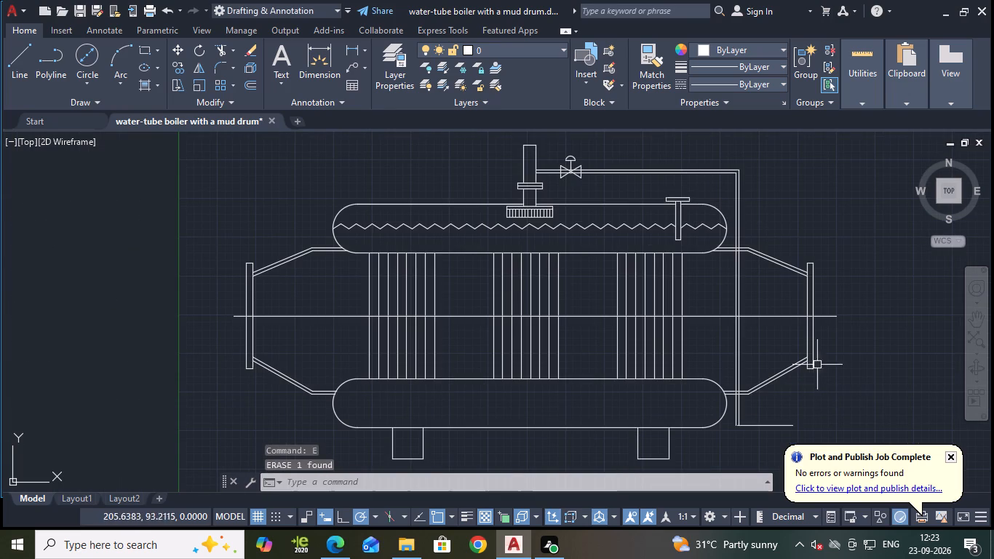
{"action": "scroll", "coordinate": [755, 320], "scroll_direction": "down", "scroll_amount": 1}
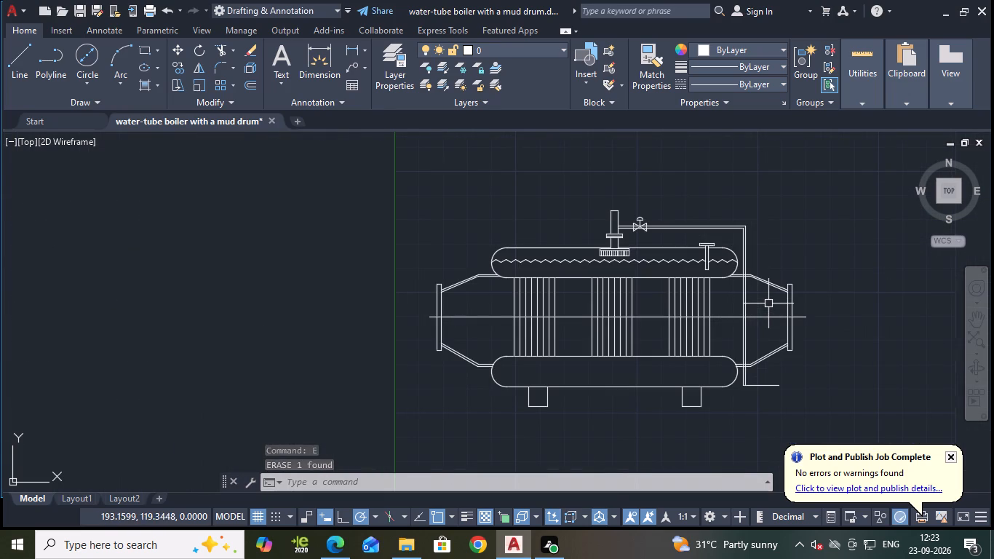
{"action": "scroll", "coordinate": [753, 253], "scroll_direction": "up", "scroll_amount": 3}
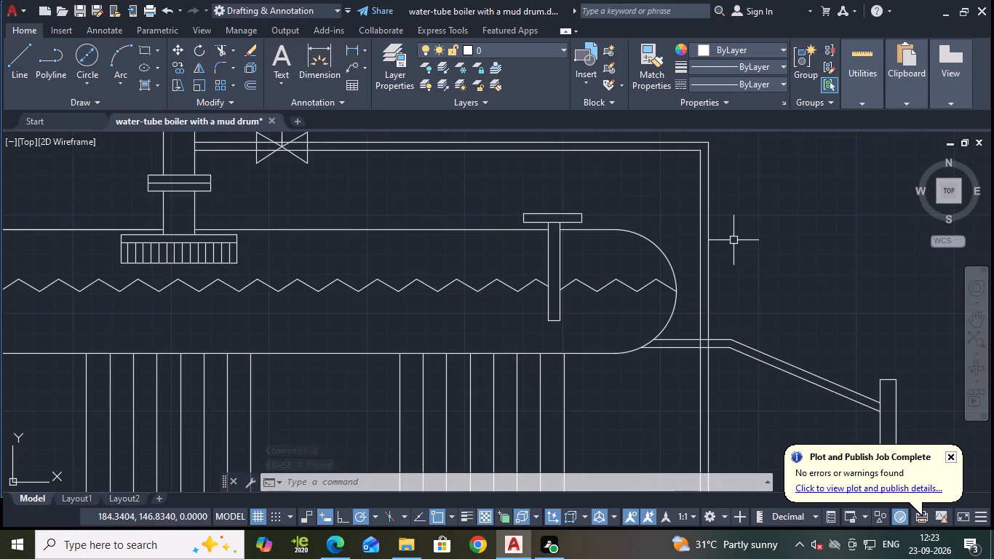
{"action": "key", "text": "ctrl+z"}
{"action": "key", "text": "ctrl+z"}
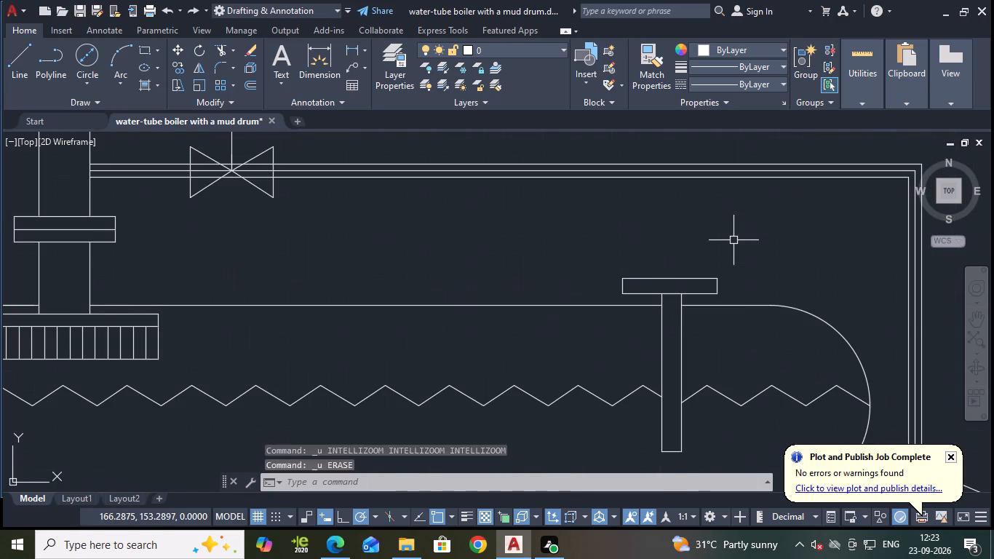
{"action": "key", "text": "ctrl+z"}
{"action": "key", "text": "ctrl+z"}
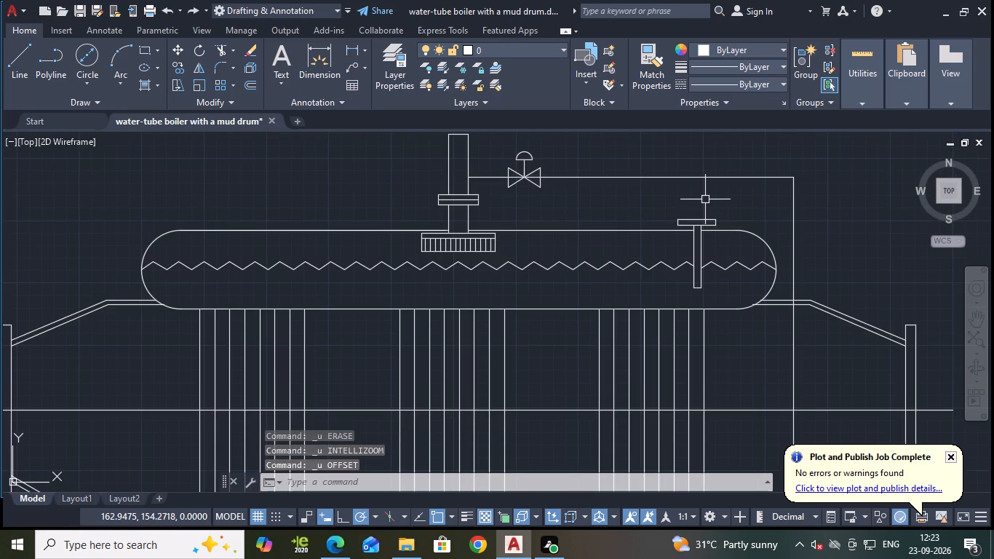
Offset the joined control-line polyline by 1 to both its outer and inner sides.
{"action": "key", "text": "o"}
{"action": "key", "text": "Return"}
{"action": "key", "text": "Return"}
{"action": "left_click", "coordinate": [656, 175]}
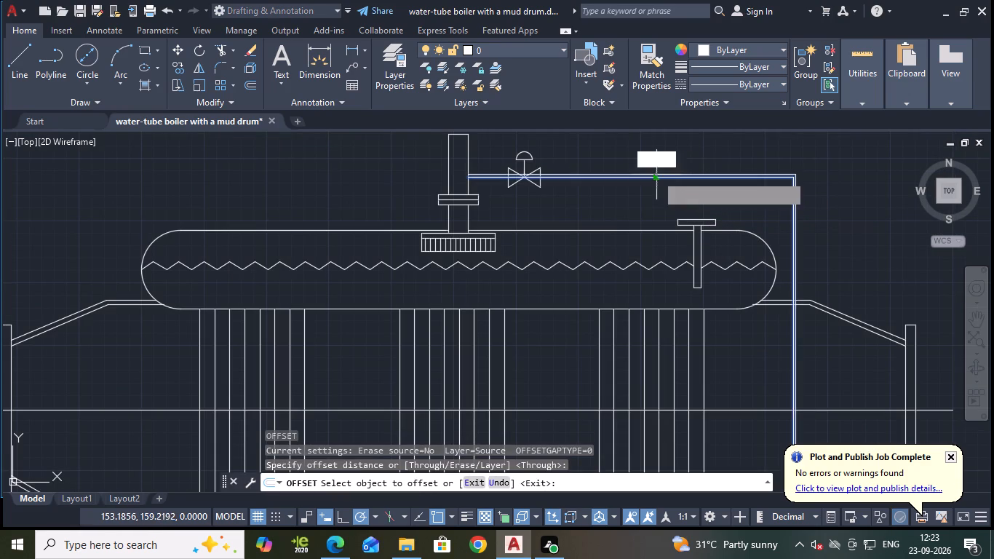
{"action": "key", "text": "1"}
{"action": "key", "text": "Return"}
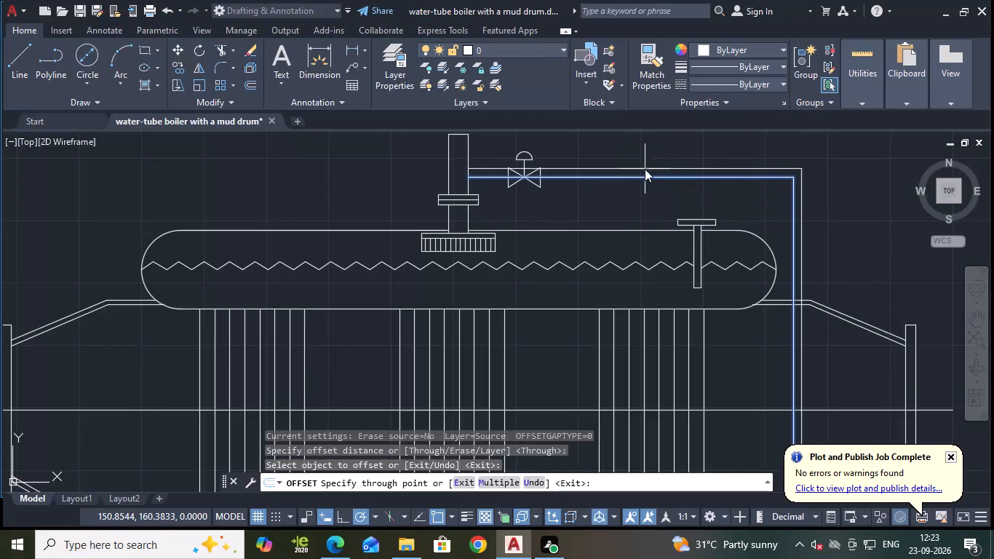
{"action": "left_click", "coordinate": [649, 178]}
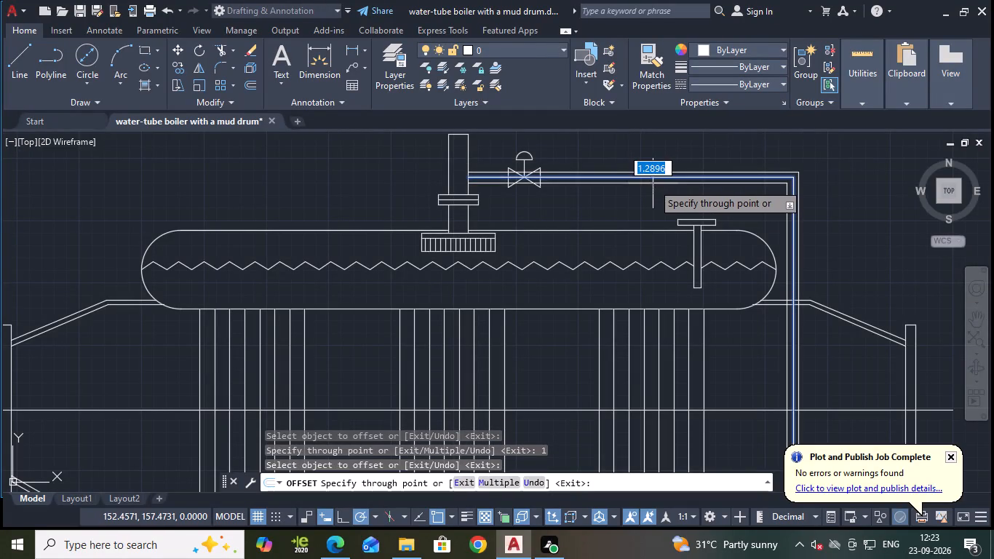
{"action": "key", "text": "1"}
{"action": "key", "text": "Return"}
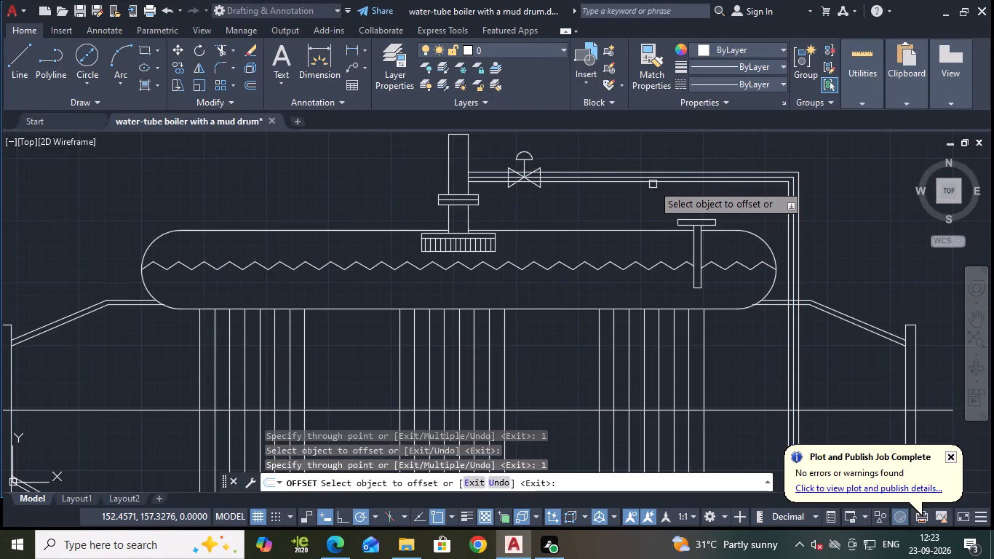
{"action": "key", "text": "Escape"}
Erase the middle control-line polyline, leaving the two offset pipe edges.
{"action": "left_click", "coordinate": [624, 176]}
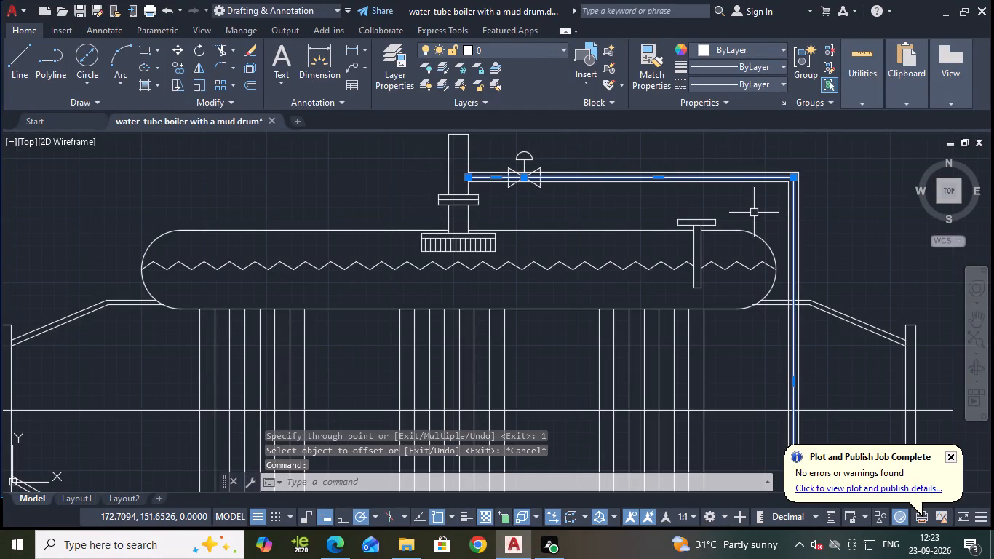
{"action": "key", "text": "e"}
{"action": "key", "text": "Return"}
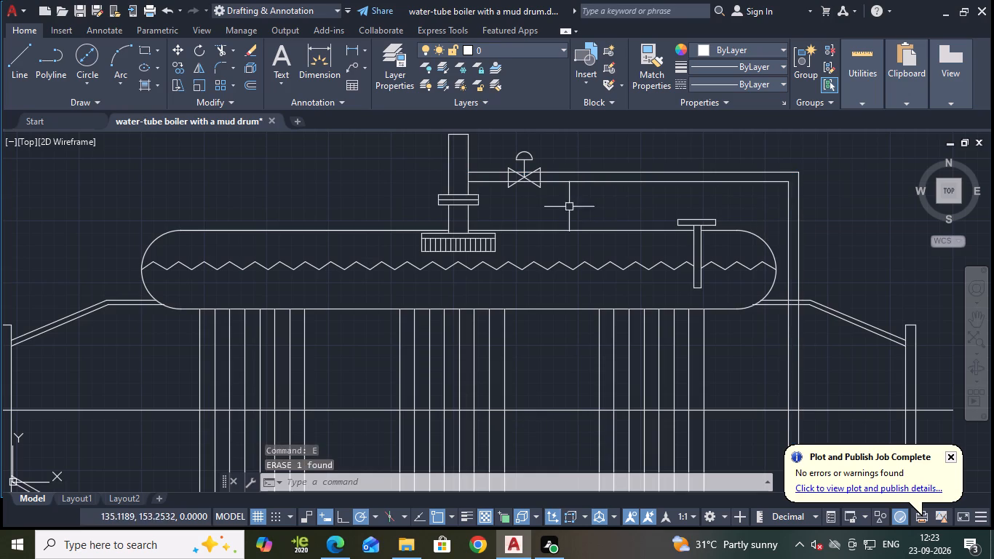
Trim all segments of both pipe edges that cross the inside of the bow-tie valve symbol.
{"action": "type", "text": "tr"}
{"action": "key", "text": "Return"}
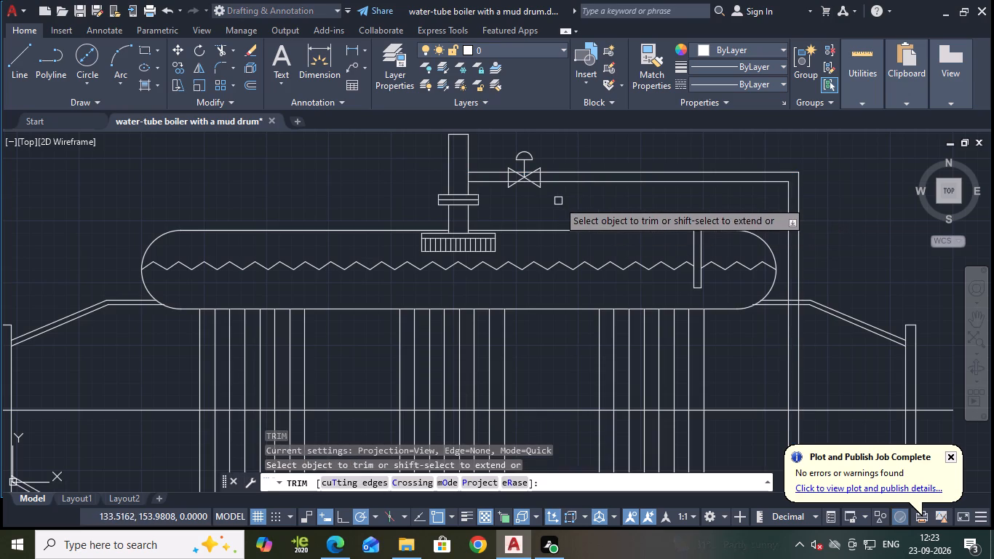
{"action": "scroll", "coordinate": [558, 201], "scroll_direction": "up", "scroll_amount": 3}
{"action": "middle_click_drag", "start_coordinate": [508, 199], "coordinate": [556, 316]}
{"action": "scroll", "coordinate": [554, 316], "scroll_direction": "down", "scroll_amount": 1}
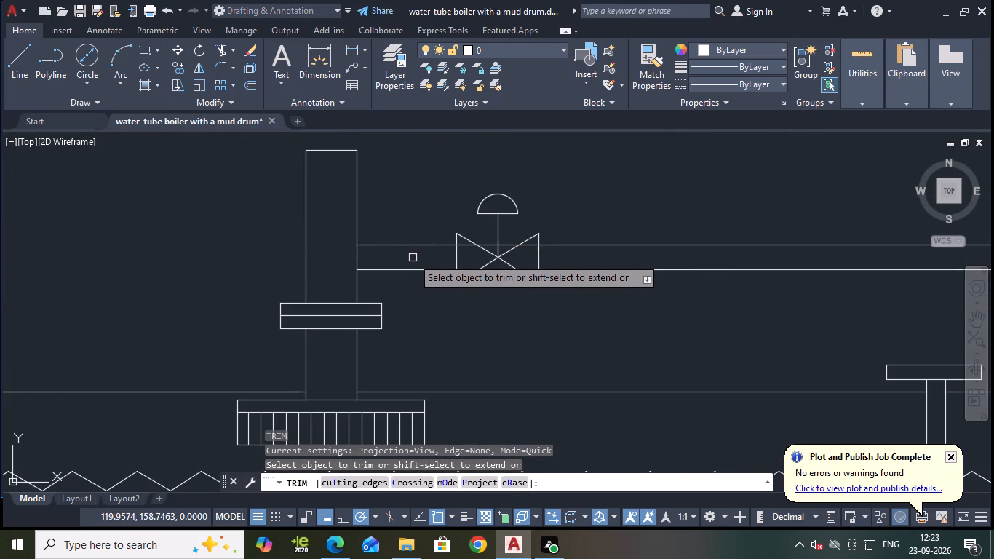
{"action": "scroll", "coordinate": [462, 250], "scroll_direction": "up", "scroll_amount": 2}
{"action": "left_click", "coordinate": [461, 237]}
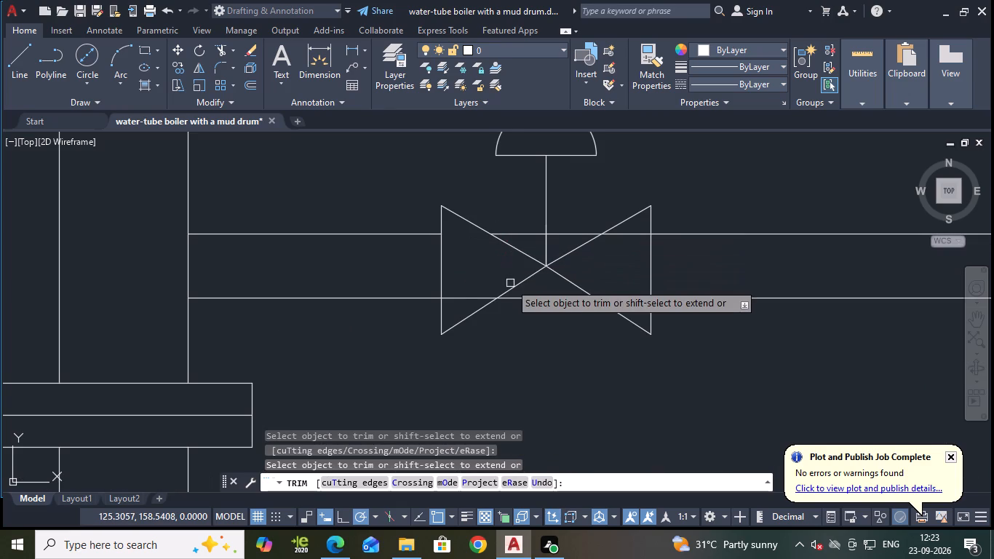
{"action": "left_click", "coordinate": [461, 297]}
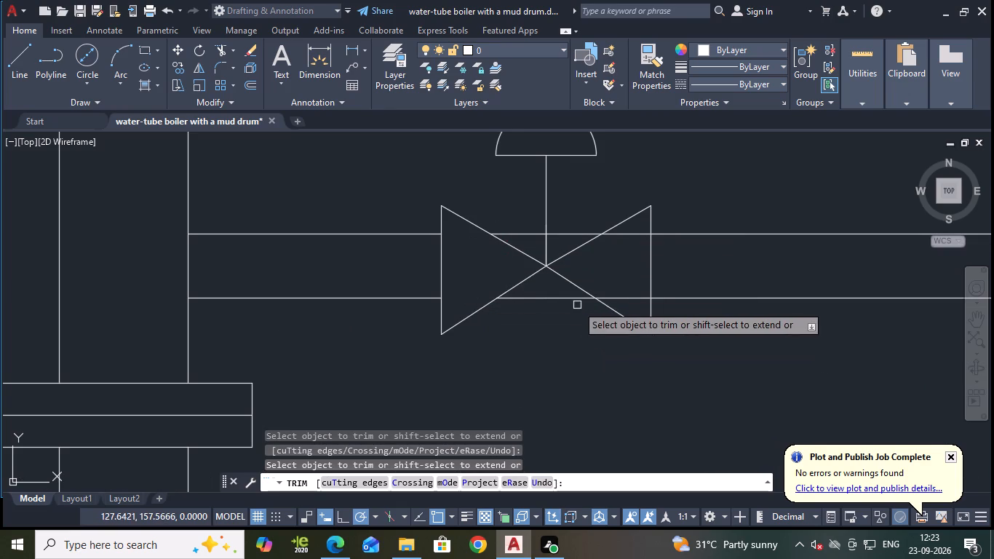
{"action": "left_click", "coordinate": [559, 301]}
{"action": "left_click", "coordinate": [528, 234]}
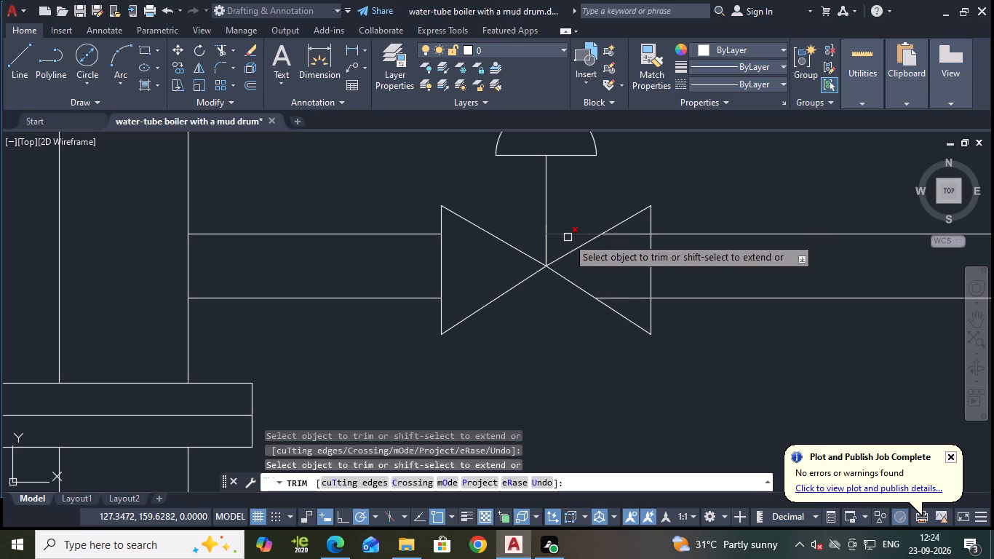
{"action": "left_click", "coordinate": [570, 236]}
{"action": "left_click", "coordinate": [631, 298]}
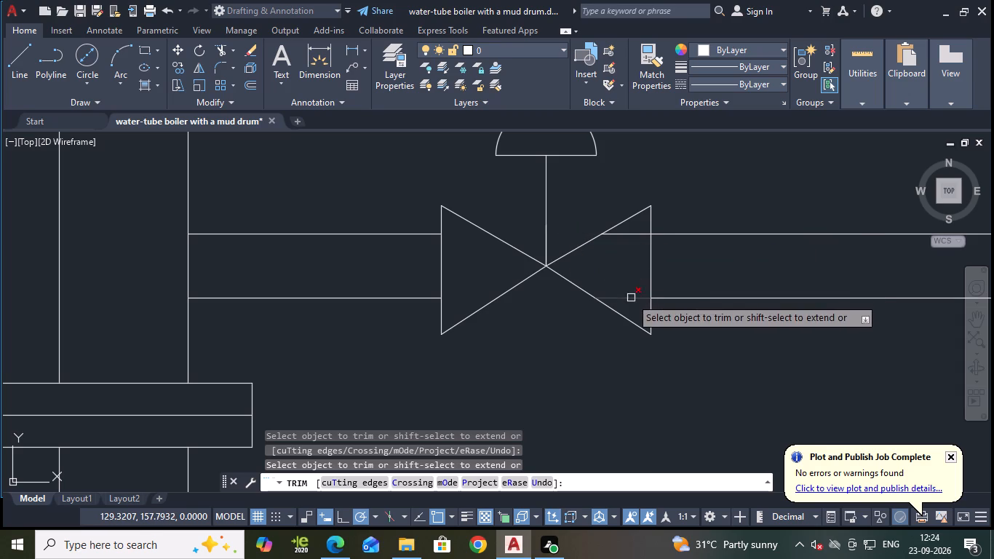
{"action": "left_click_drag", "start_coordinate": [639, 226], "coordinate": [638, 244]}
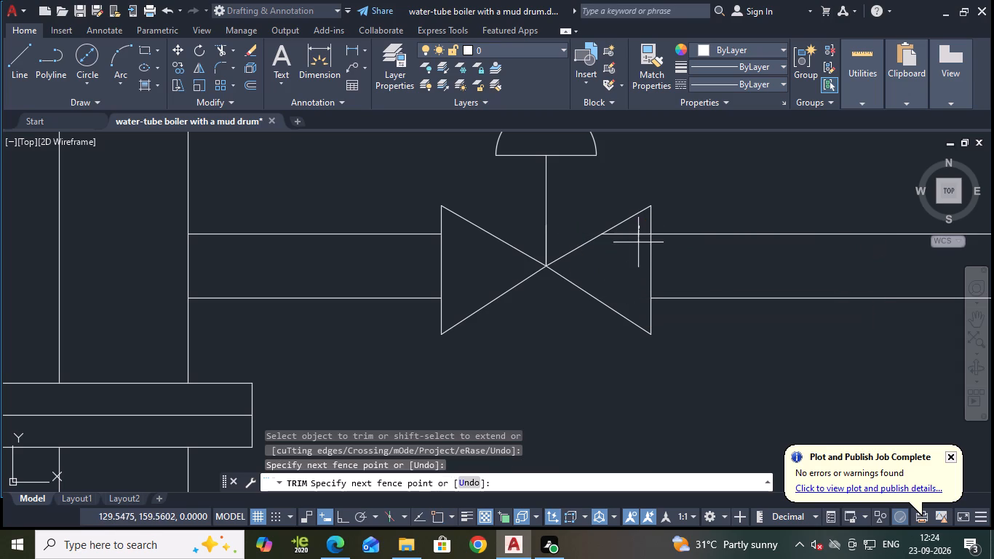
{"action": "left_click_drag", "start_coordinate": [638, 244], "coordinate": [637, 255]}
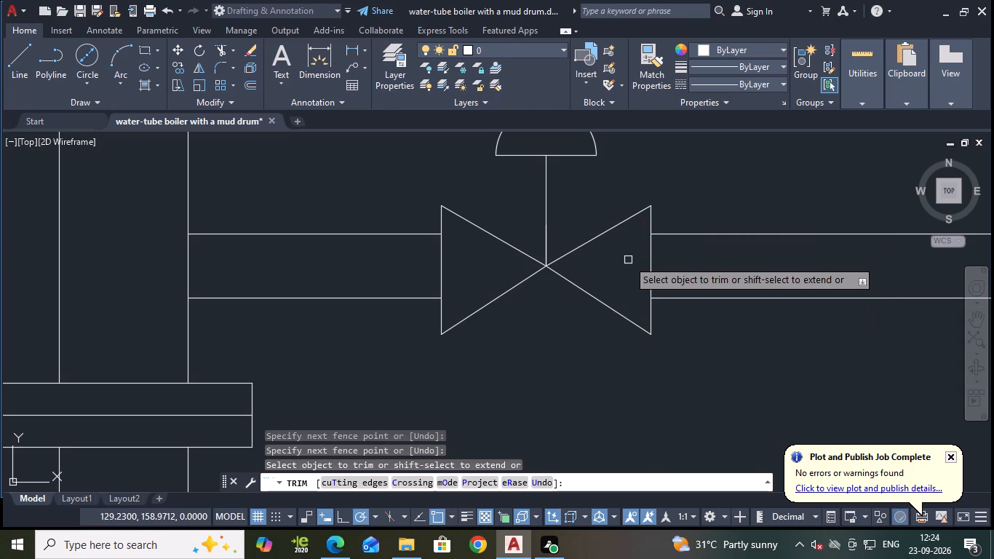
Trim the leftover horizontal line at the bottom end of the vertical pipe beside the lower drum.
{"action": "scroll", "coordinate": [703, 242], "scroll_direction": "down", "scroll_amount": 1}
{"action": "scroll", "coordinate": [753, 274], "scroll_direction": "down", "scroll_amount": 4}
{"action": "middle_click_drag", "start_coordinate": [756, 297], "coordinate": [531, 185]}
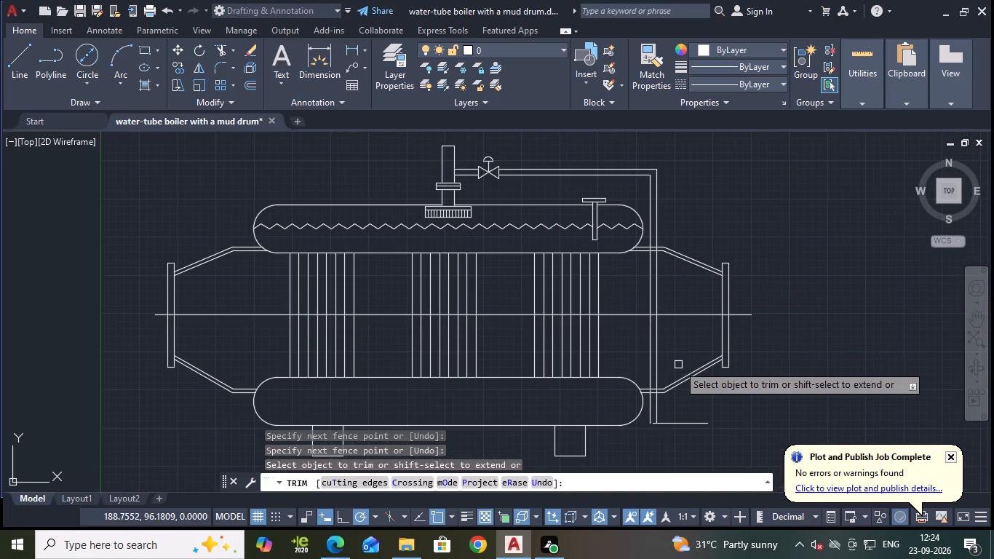
{"action": "scroll", "coordinate": [672, 426], "scroll_direction": "up", "scroll_amount": 1}
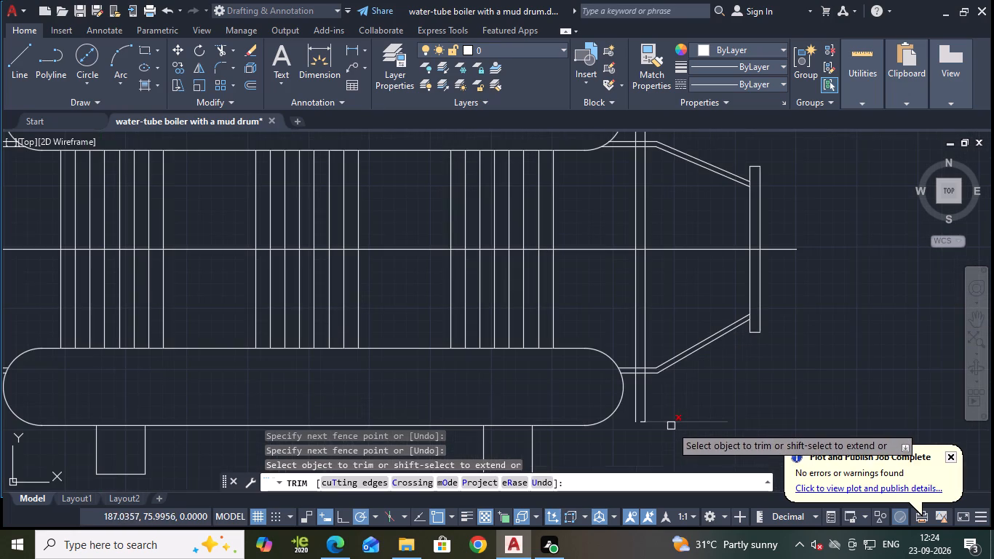
Trim the lower and upper drum connection lines where they cross between the two edges of the vertical pipe.
{"action": "scroll", "coordinate": [613, 365], "scroll_direction": "up", "scroll_amount": 2}
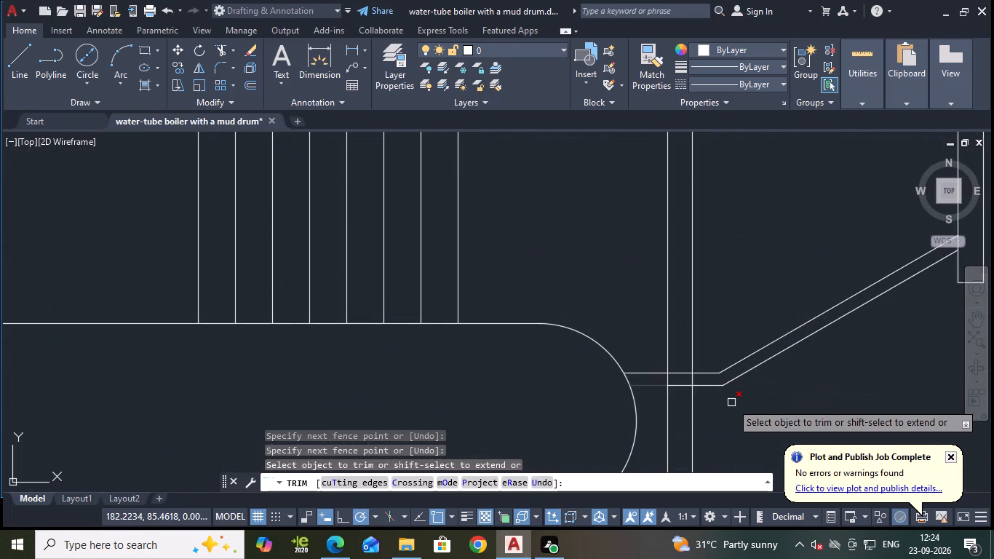
{"action": "left_click", "coordinate": [677, 387]}
{"action": "left_click", "coordinate": [680, 374]}
{"action": "scroll", "coordinate": [680, 374], "scroll_direction": "down", "scroll_amount": 3}
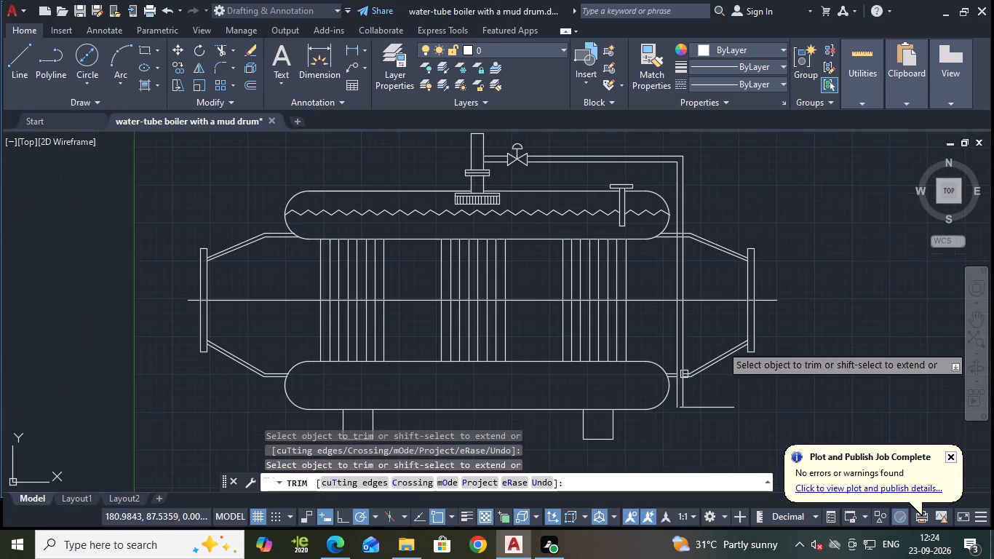
{"action": "scroll", "coordinate": [699, 221], "scroll_direction": "up", "scroll_amount": 4}
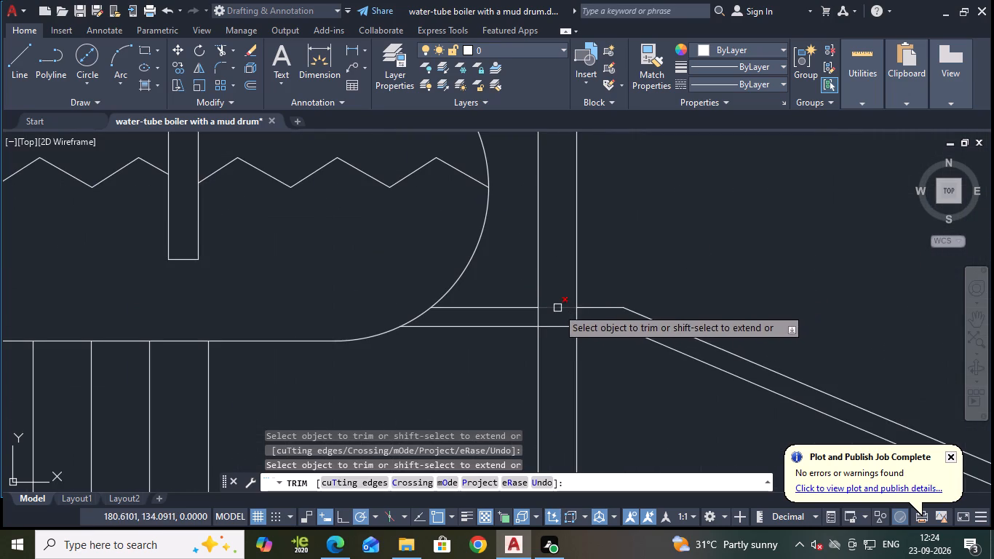
{"action": "left_click", "coordinate": [557, 308]}
{"action": "left_click_drag", "start_coordinate": [554, 324], "coordinate": [561, 354]}
{"action": "scroll", "coordinate": [557, 353], "scroll_direction": "down", "scroll_amount": 4}
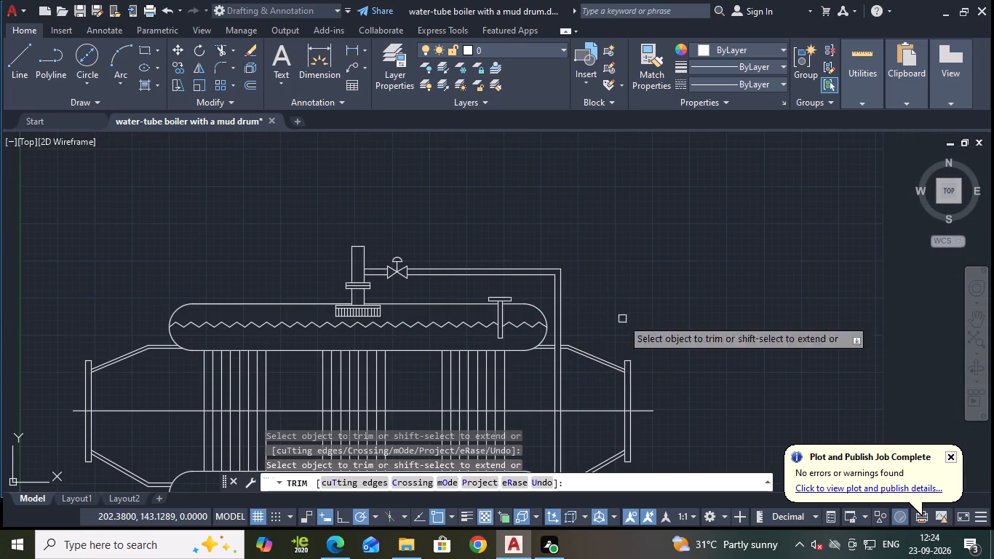
{"action": "middle_click_drag", "start_coordinate": [622, 319], "coordinate": [656, 181]}
{"action": "key", "text": "Escape"}
Stretch the inner end of the horizontal bottom line to the lower end of the vertical pipe's edge nearest the drum.
{"action": "scroll", "coordinate": [615, 392], "scroll_direction": "up", "scroll_amount": 3}
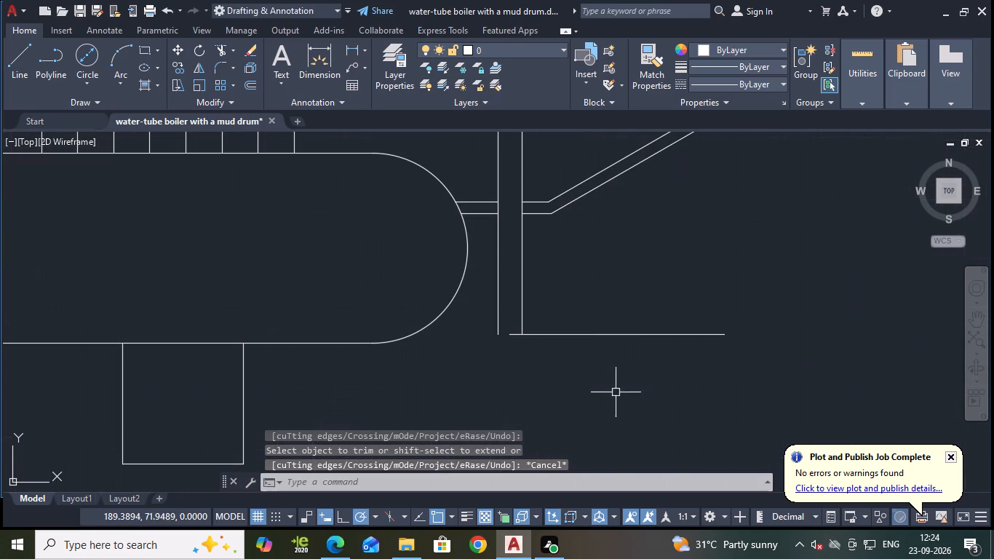
{"action": "left_click", "coordinate": [568, 336]}
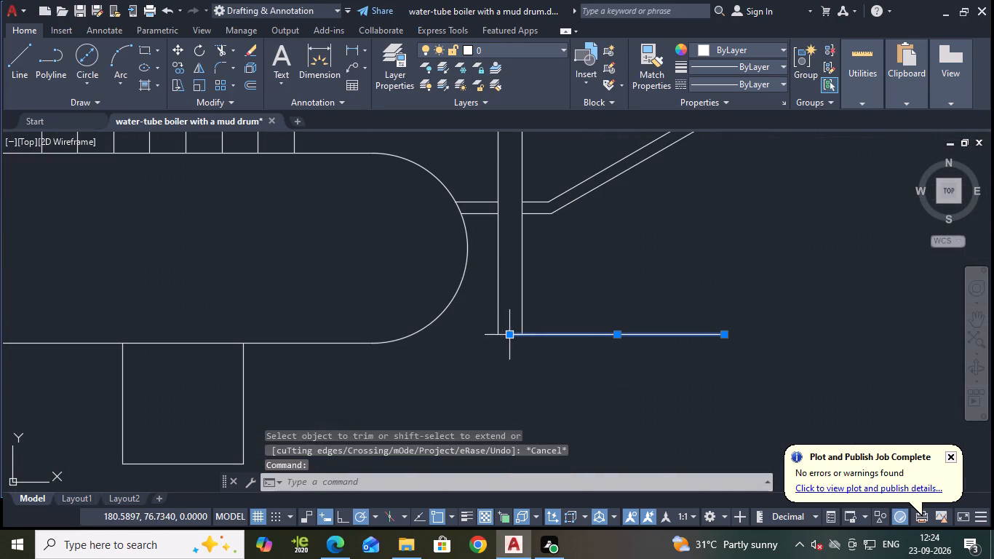
{"action": "left_click", "coordinate": [509, 334]}
{"action": "left_click", "coordinate": [498, 333]}
{"action": "key", "text": "Escape"}
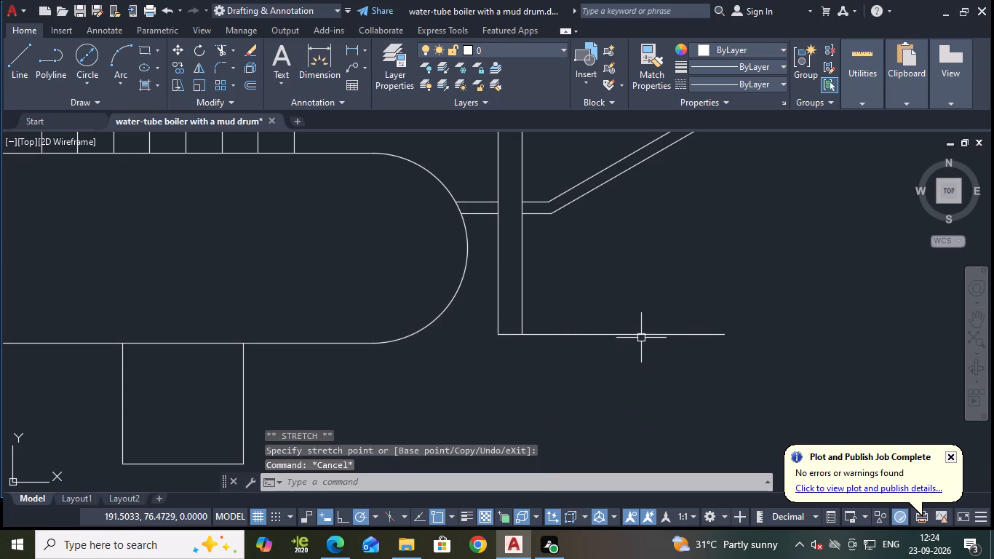
Offset the horizontal line at the foot of the vertical pipe upward by 1.
{"action": "scroll", "coordinate": [641, 338], "scroll_direction": "down", "scroll_amount": 1}
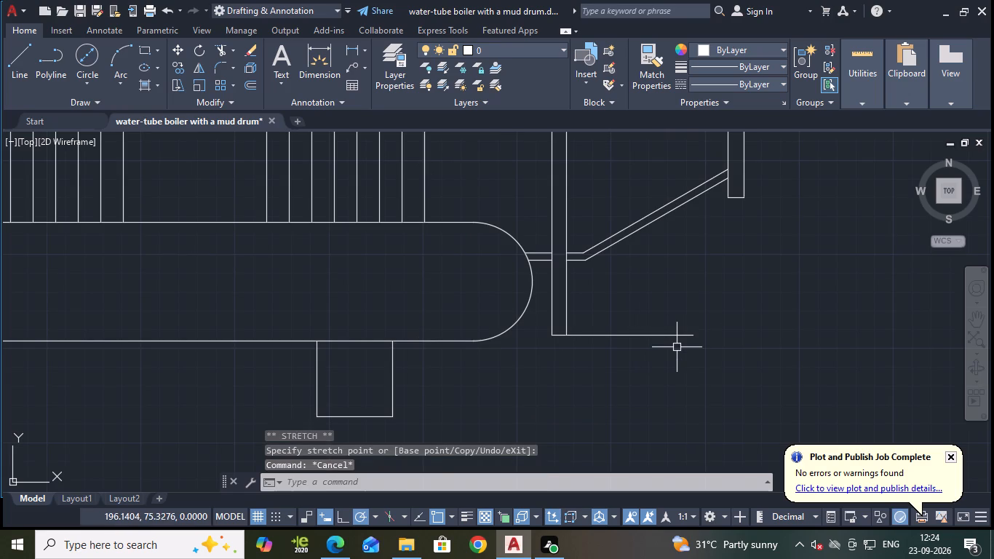
{"action": "key", "text": "o"}
{"action": "key", "text": "Return"}
{"action": "key", "text": "Return"}
{"action": "left_click", "coordinate": [625, 336]}
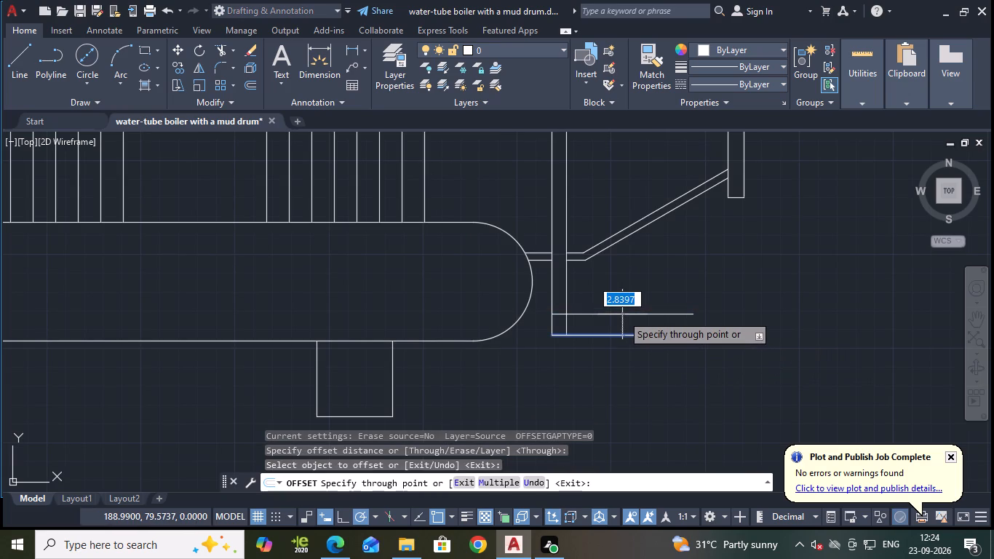
{"action": "key", "text": "1"}
{"action": "key", "text": "Return"}
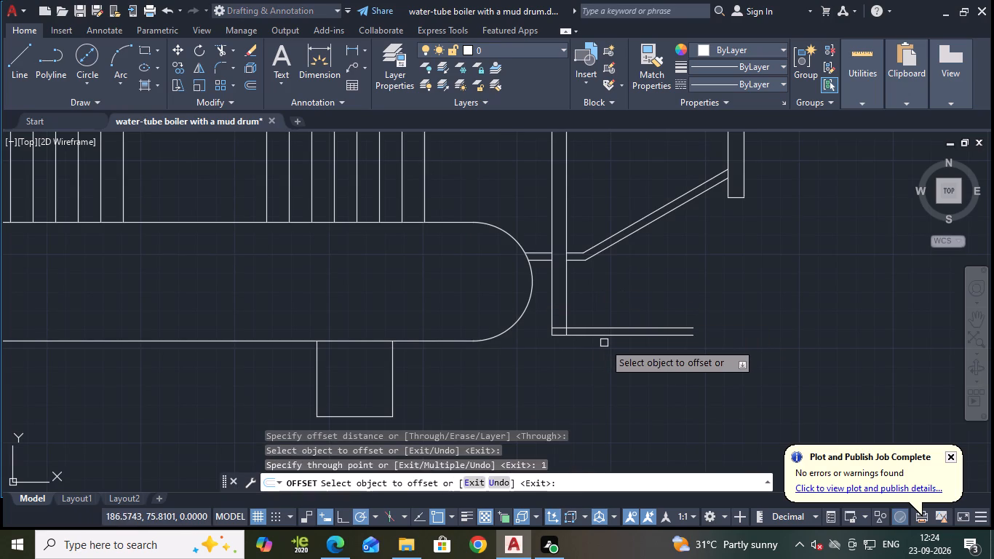
{"action": "key", "text": "ctrl+z"}
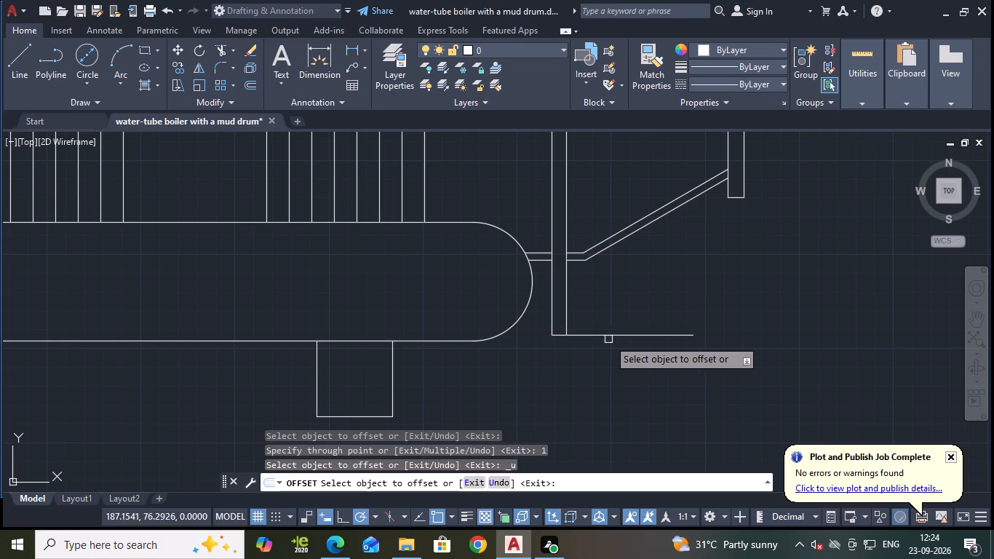
{"action": "left_click", "coordinate": [604, 337]}
{"action": "key", "text": "1"}
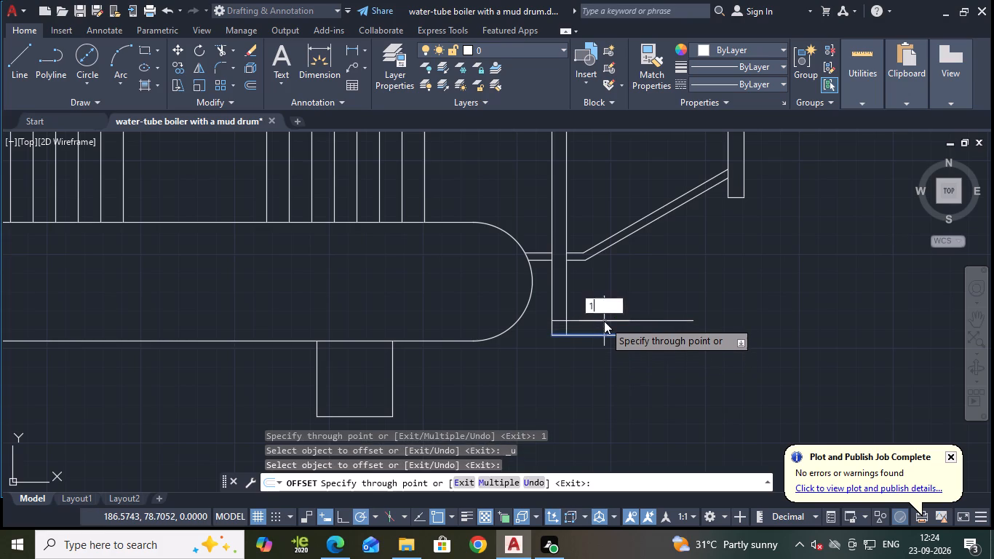
{"action": "key", "text": "Return"}
{"action": "scroll", "coordinate": [574, 298], "scroll_direction": "down", "scroll_amount": 1}
{"action": "scroll", "coordinate": [574, 298], "scroll_direction": "up", "scroll_amount": 1}
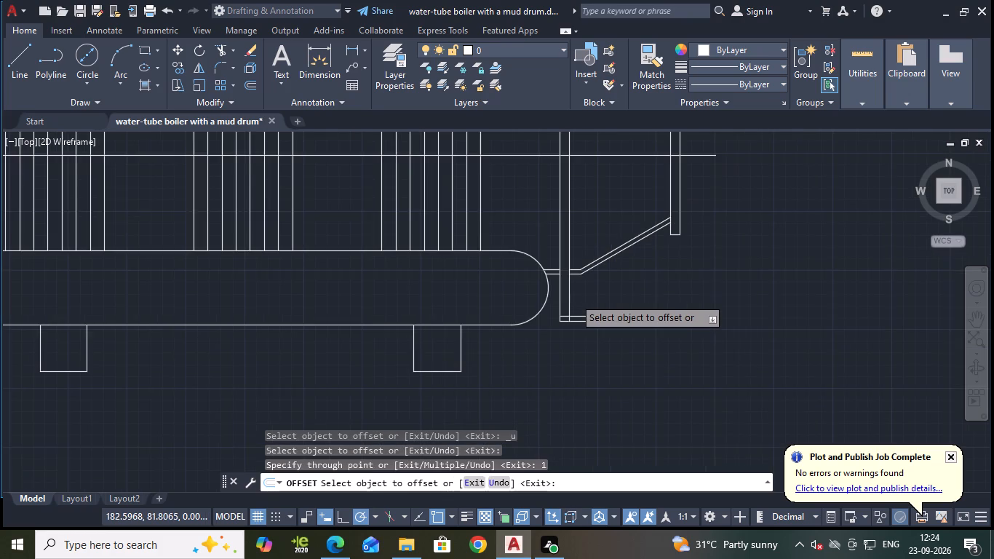
{"action": "key", "text": "ctrl+x"}
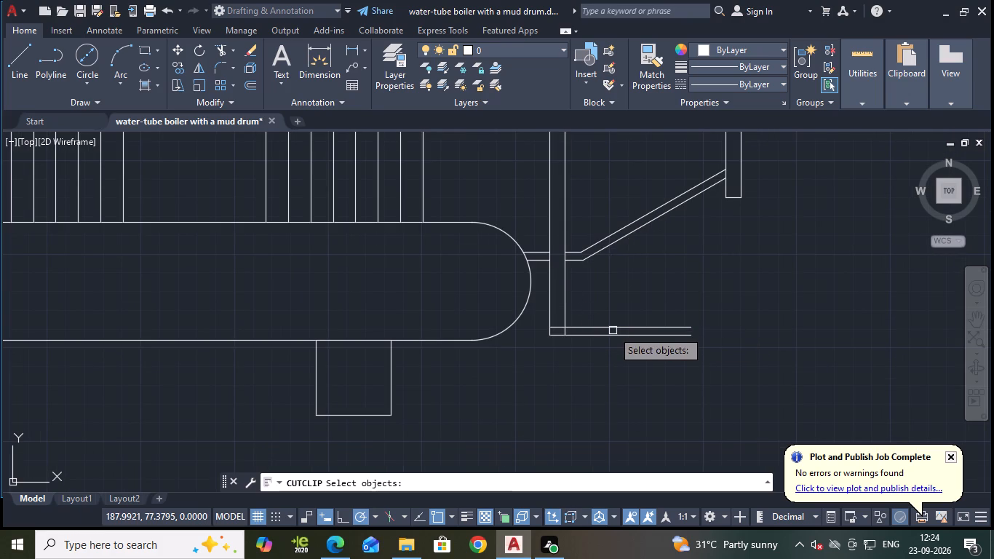
{"action": "key", "text": "Escape"}
Offset the new horizontal line upward by another 1.
{"action": "left_click", "coordinate": [607, 329]}
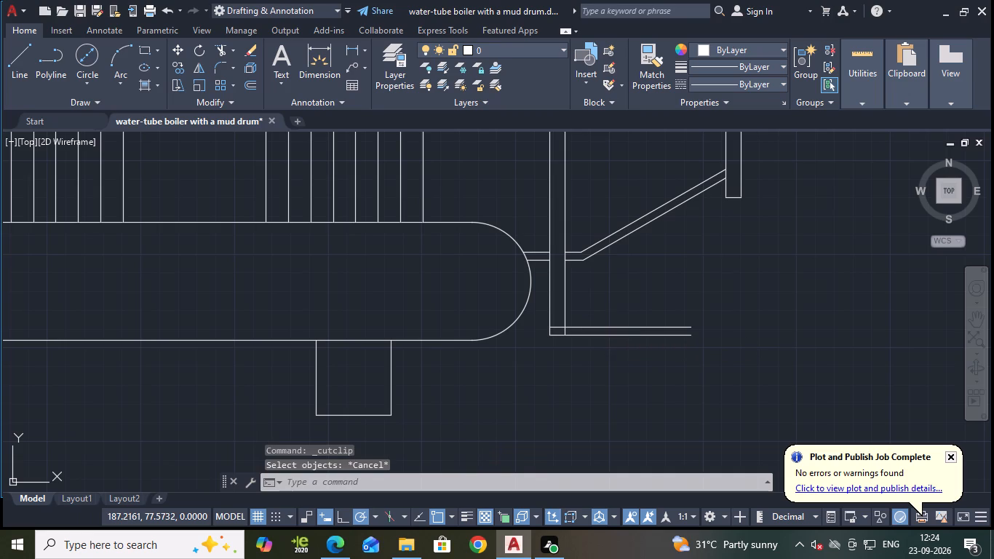
{"action": "key", "text": "o"}
{"action": "key", "text": "Return"}
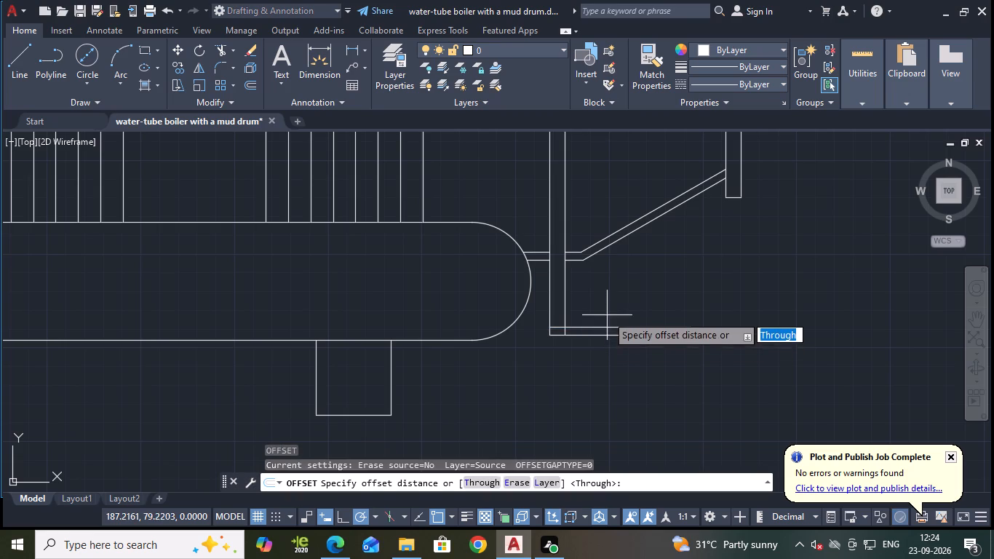
{"action": "key", "text": "Return"}
{"action": "key", "text": "1"}
{"action": "key", "text": "Return"}
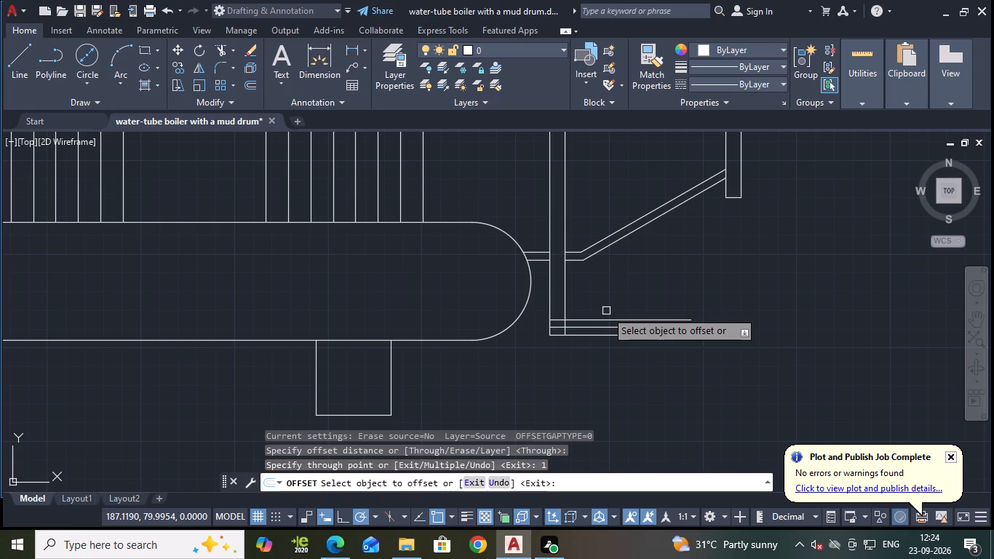
{"action": "key", "text": "Escape"}
Erase the middle of the three horizontal lines at the foot of the vertical pipe.
{"action": "left_click", "coordinate": [595, 328]}
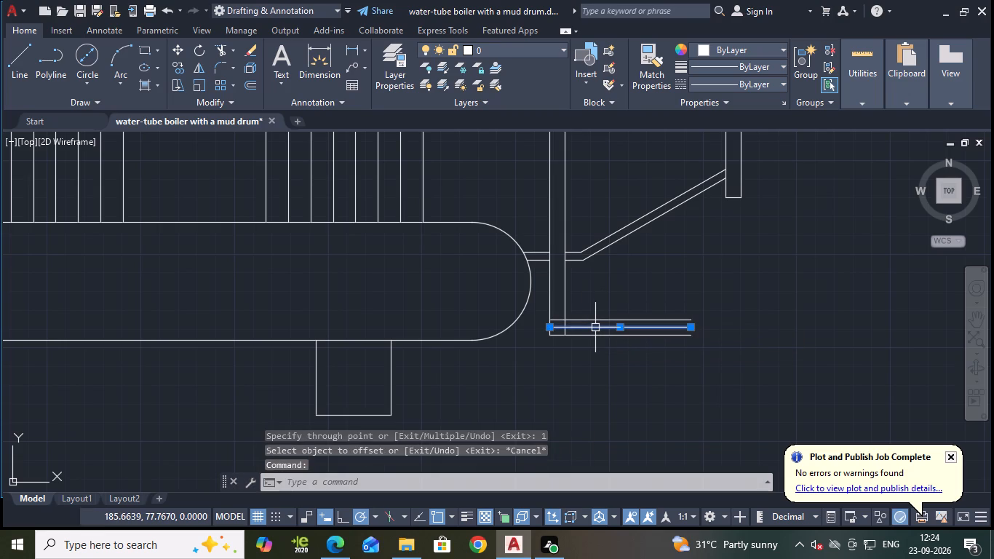
{"action": "key", "text": "e"}
{"action": "key", "text": "Return"}
Trim the overlapping edge segments inside the bottom corner of the vertical pipe to form a clean elbow.
{"action": "type", "text": "tr"}
{"action": "key", "text": "Return"}
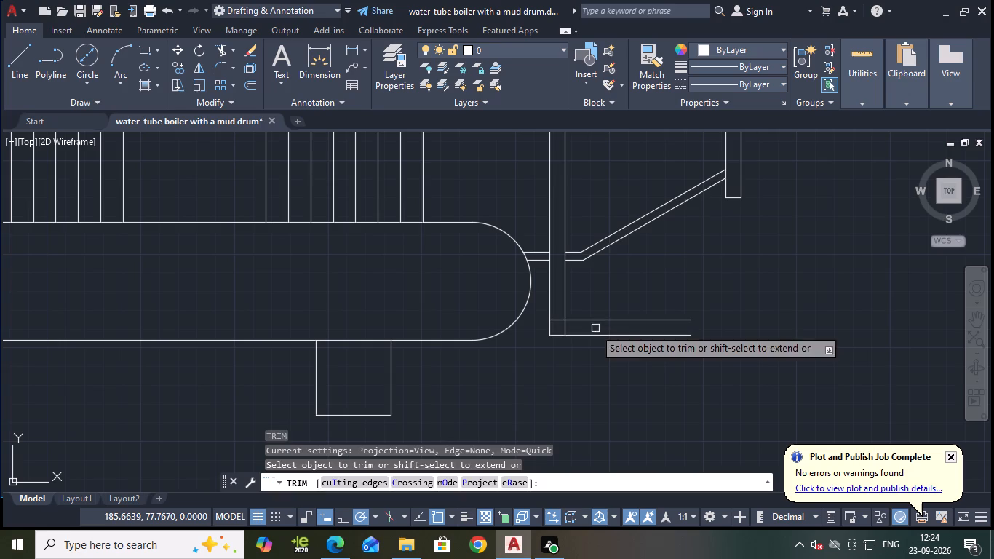
{"action": "left_click", "coordinate": [562, 325]}
{"action": "left_click", "coordinate": [559, 322]}
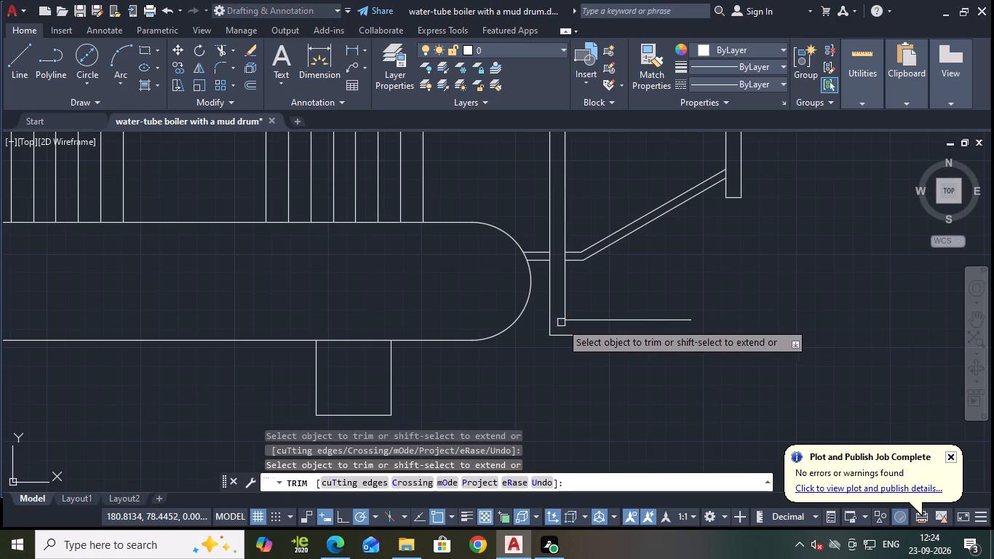
{"action": "scroll", "coordinate": [659, 317], "scroll_direction": "down", "scroll_amount": 2}
{"action": "key", "text": "Escape"}
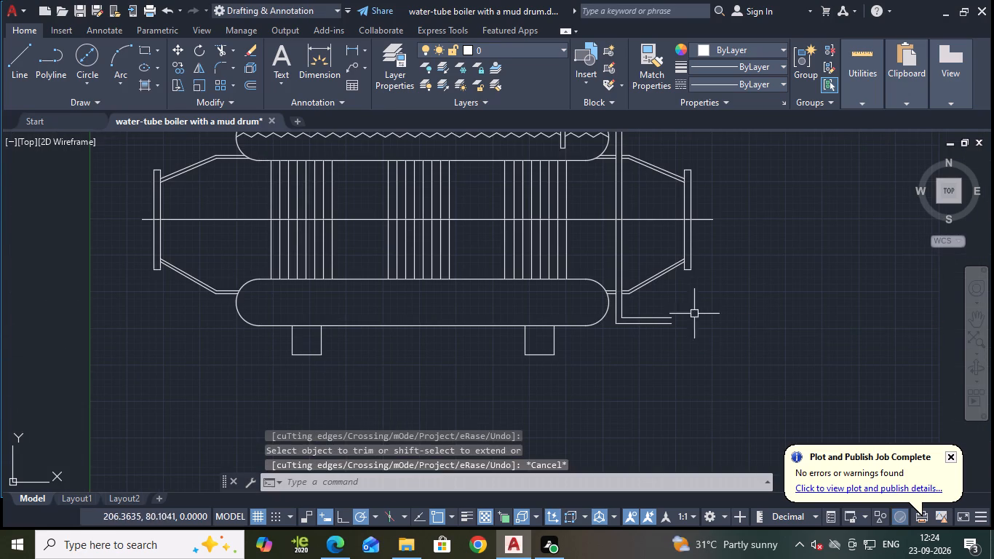
Draw a vertical line 2 units long closing the open end of the bottom horizontal pipe.
{"action": "key", "text": "l"}
{"action": "key", "text": "Return"}
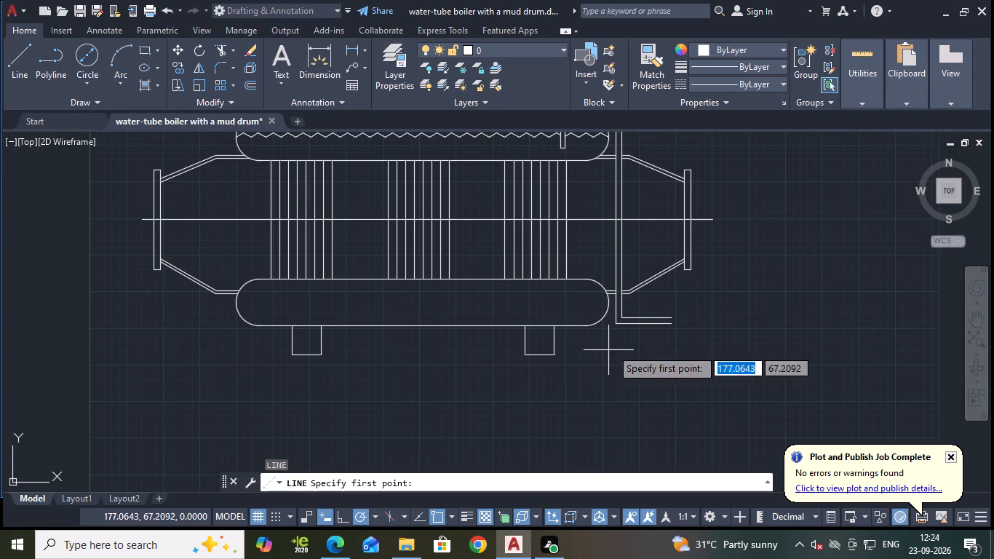
{"action": "left_click", "coordinate": [669, 319]}
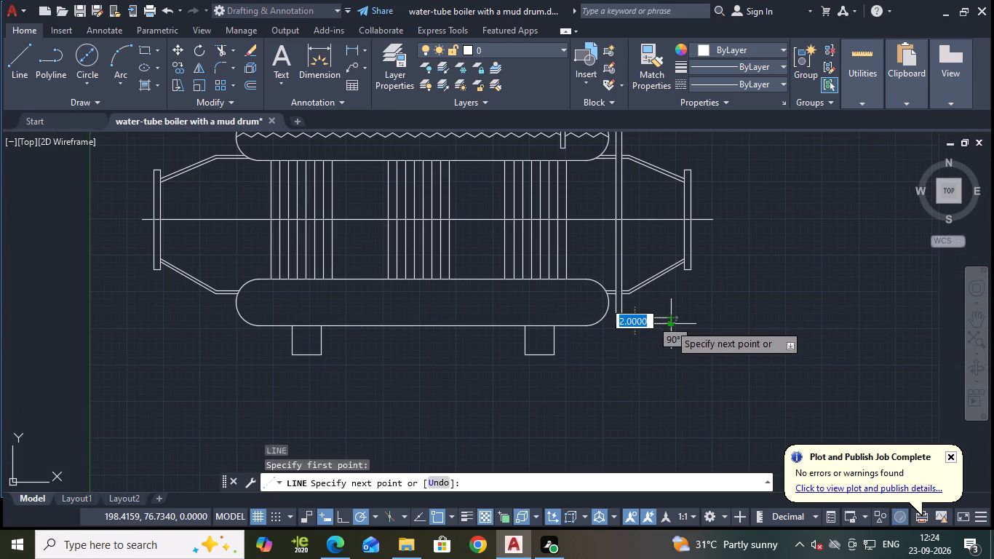
{"action": "left_click", "coordinate": [669, 324]}
{"action": "scroll", "coordinate": [712, 306], "scroll_direction": "up", "scroll_amount": 2}
{"action": "key", "text": "Escape"}
{"action": "scroll", "coordinate": [699, 310], "scroll_direction": "down", "scroll_amount": 2}
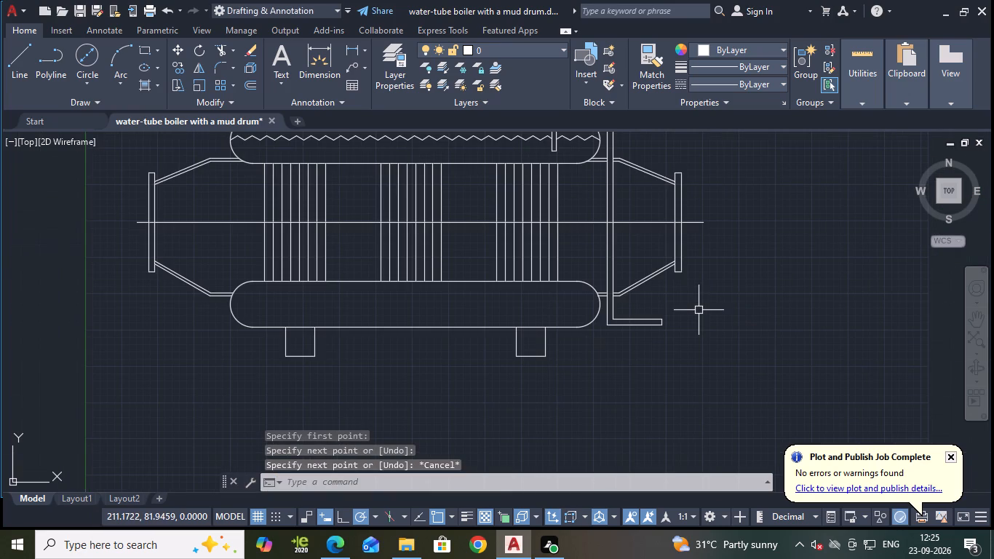
Save the drawing.
{"action": "key", "text": "ctrl+s"}
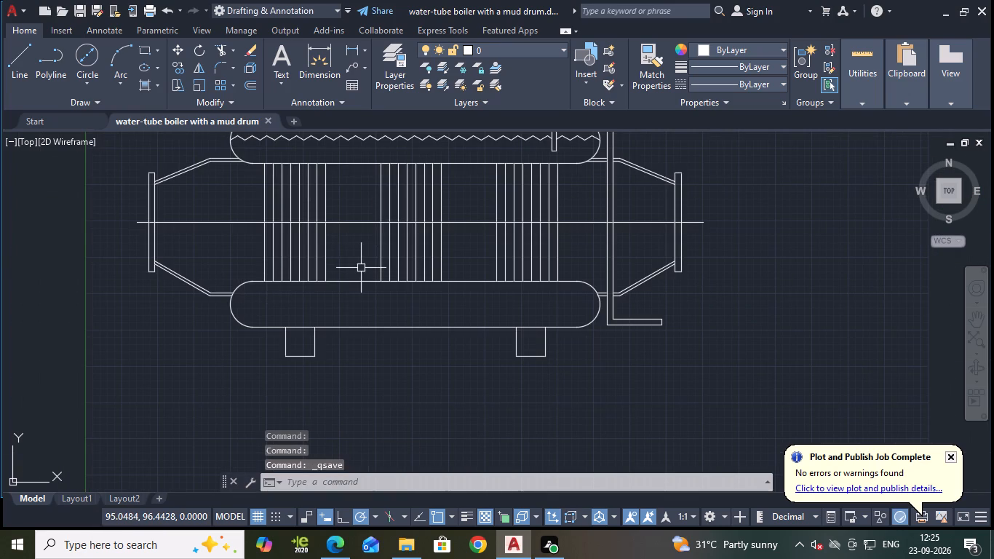
Draw a three-sided stub outline from the lower drum's left end, running its lower line back into the drum.
{"action": "scroll", "coordinate": [363, 246], "scroll_direction": "down", "scroll_amount": 1}
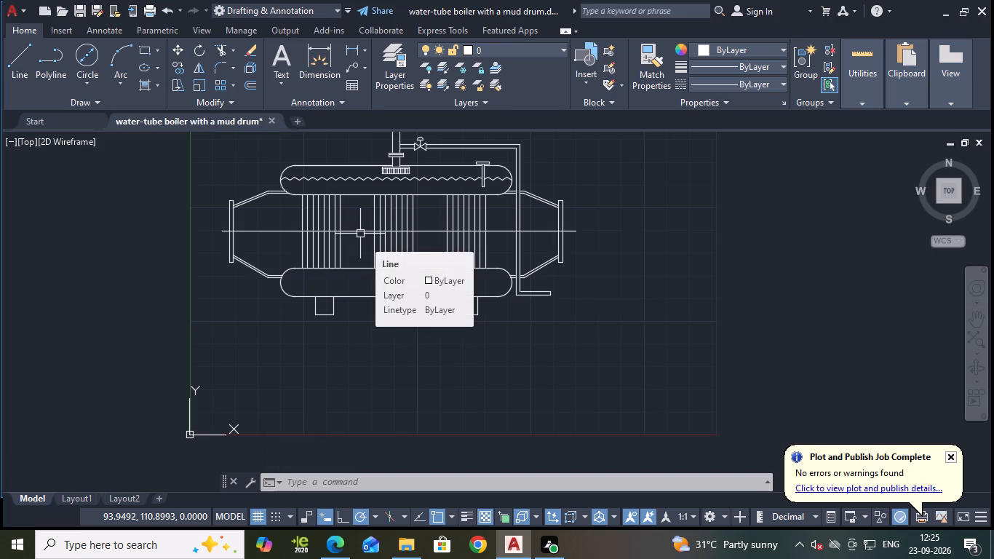
{"action": "scroll", "coordinate": [383, 290], "scroll_direction": "down", "scroll_amount": 1}
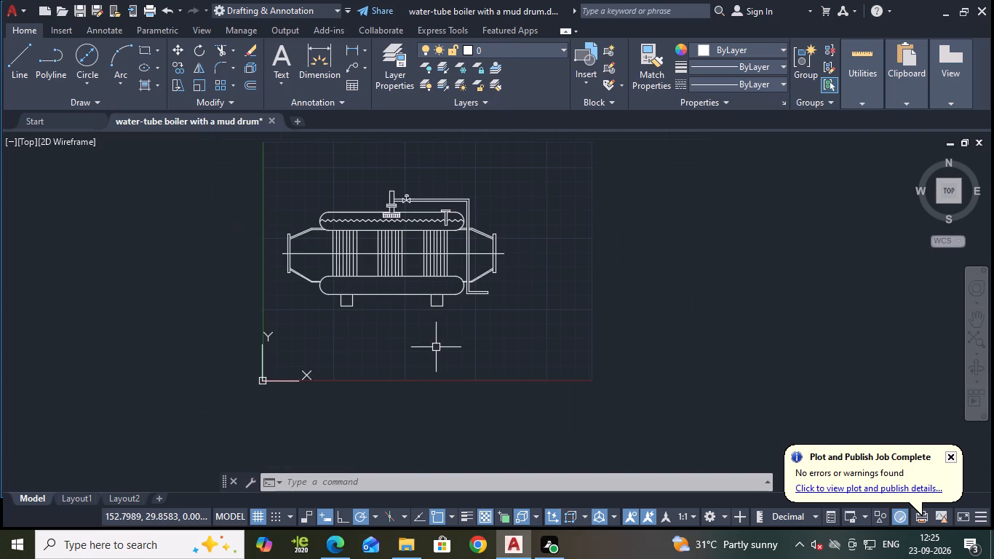
{"action": "middle_click_drag", "start_coordinate": [436, 347], "coordinate": [478, 370]}
{"action": "middle_click", "coordinate": [478, 370]}
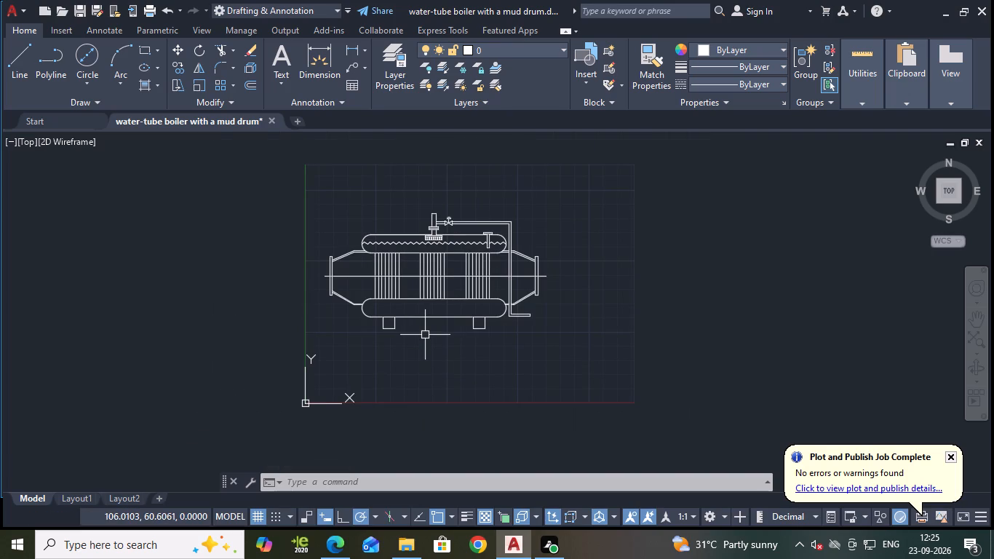
{"action": "scroll", "coordinate": [385, 317], "scroll_direction": "up", "scroll_amount": 2}
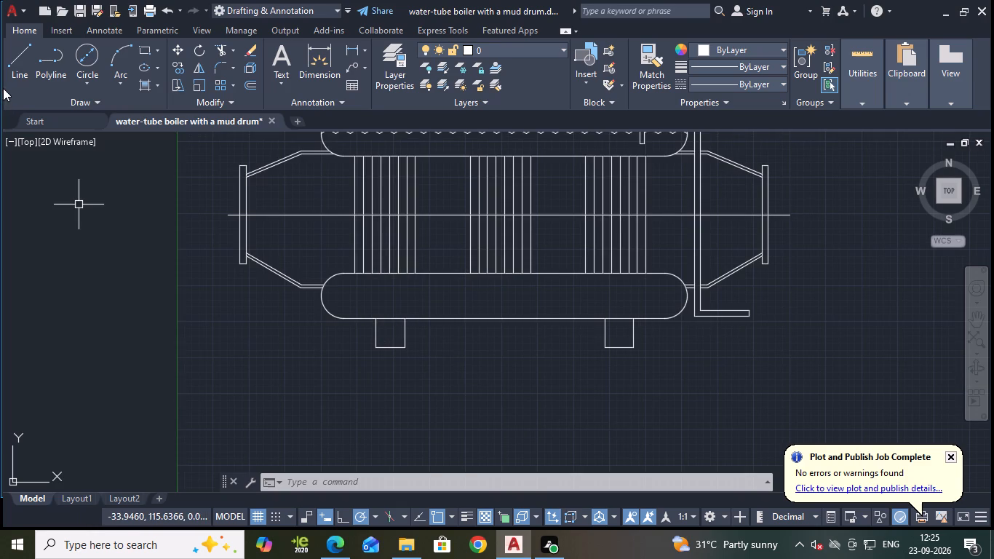
{"action": "left_click", "coordinate": [16, 47]}
{"action": "left_click", "coordinate": [319, 296]}
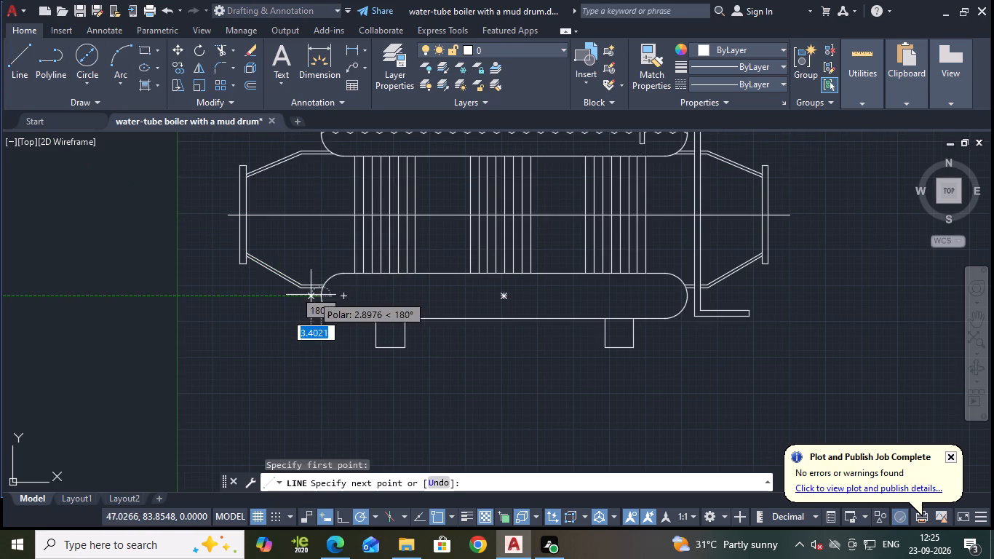
{"action": "left_click", "coordinate": [308, 297]}
{"action": "left_click", "coordinate": [308, 308]}
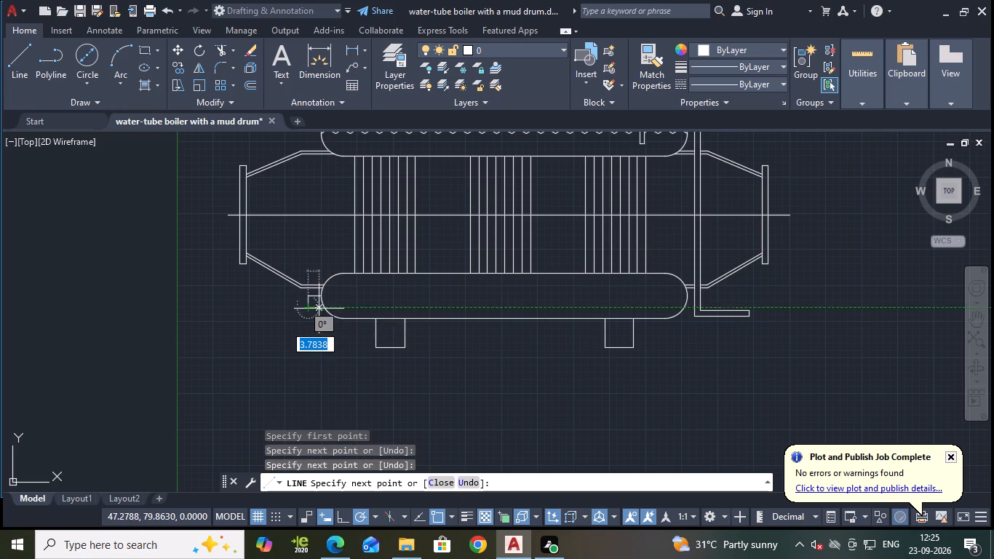
{"action": "left_click", "coordinate": [350, 306]}
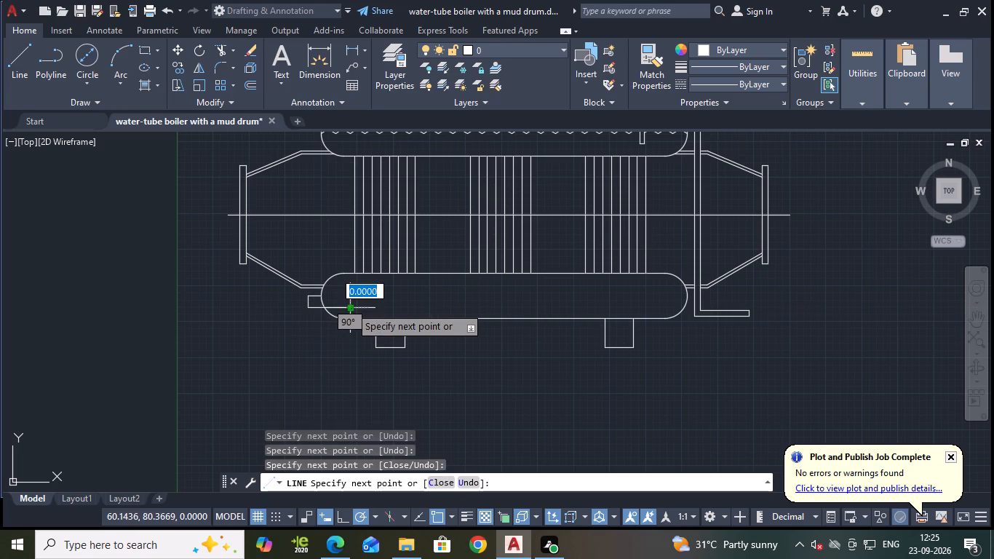
{"action": "key", "text": "Escape"}
Trim the part of the stub's lower line that extends inside the lower drum.
{"action": "type", "text": "tr"}
{"action": "key", "text": "Return"}
{"action": "left_click", "coordinate": [340, 309]}
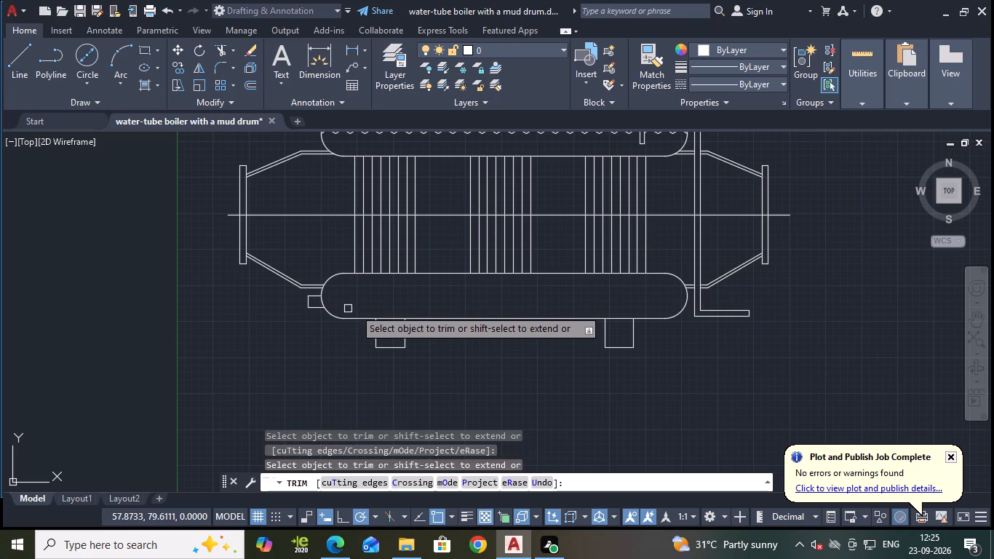
{"action": "key", "text": "Escape"}
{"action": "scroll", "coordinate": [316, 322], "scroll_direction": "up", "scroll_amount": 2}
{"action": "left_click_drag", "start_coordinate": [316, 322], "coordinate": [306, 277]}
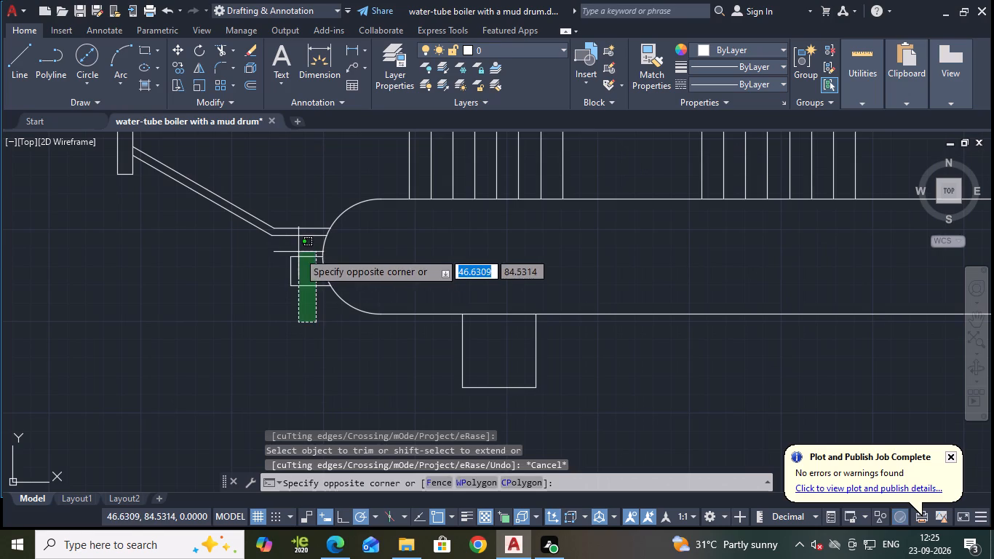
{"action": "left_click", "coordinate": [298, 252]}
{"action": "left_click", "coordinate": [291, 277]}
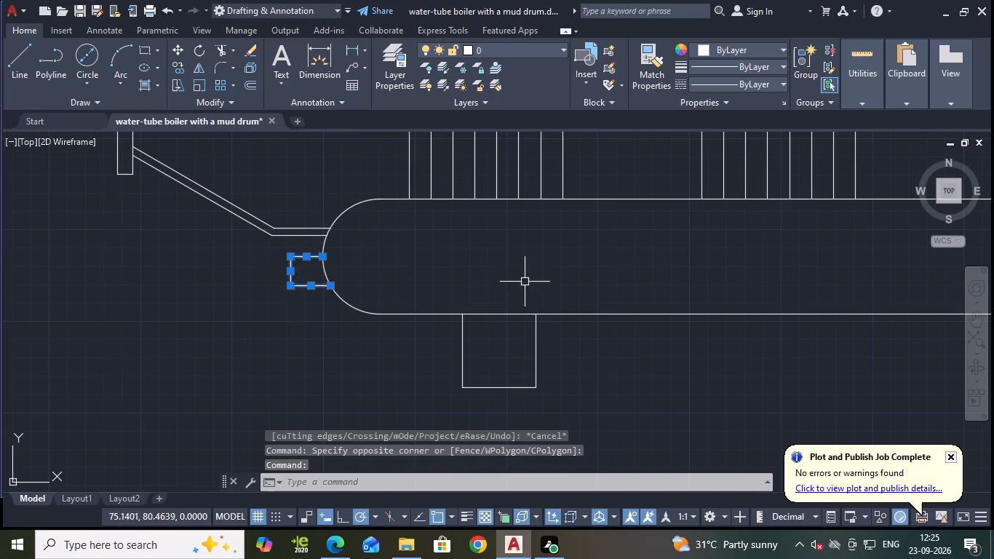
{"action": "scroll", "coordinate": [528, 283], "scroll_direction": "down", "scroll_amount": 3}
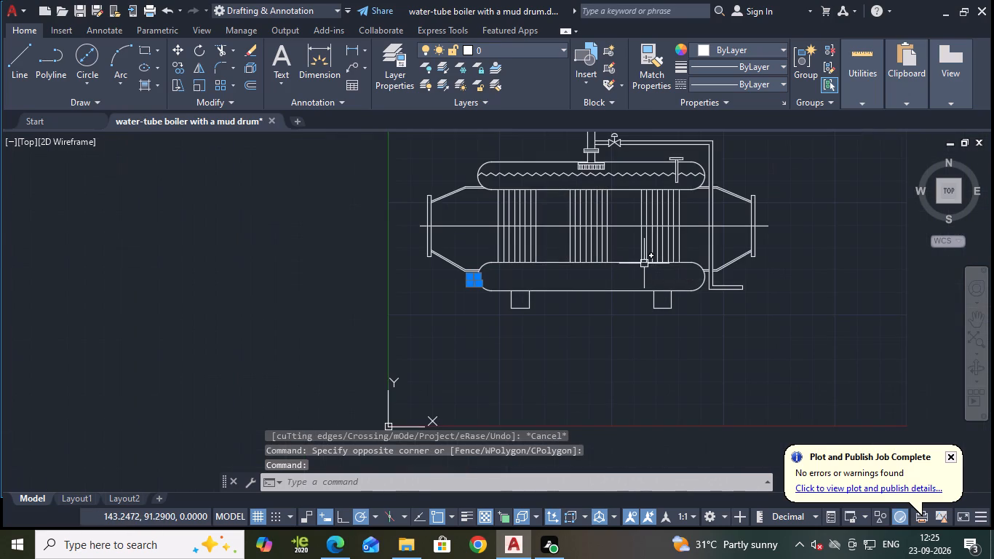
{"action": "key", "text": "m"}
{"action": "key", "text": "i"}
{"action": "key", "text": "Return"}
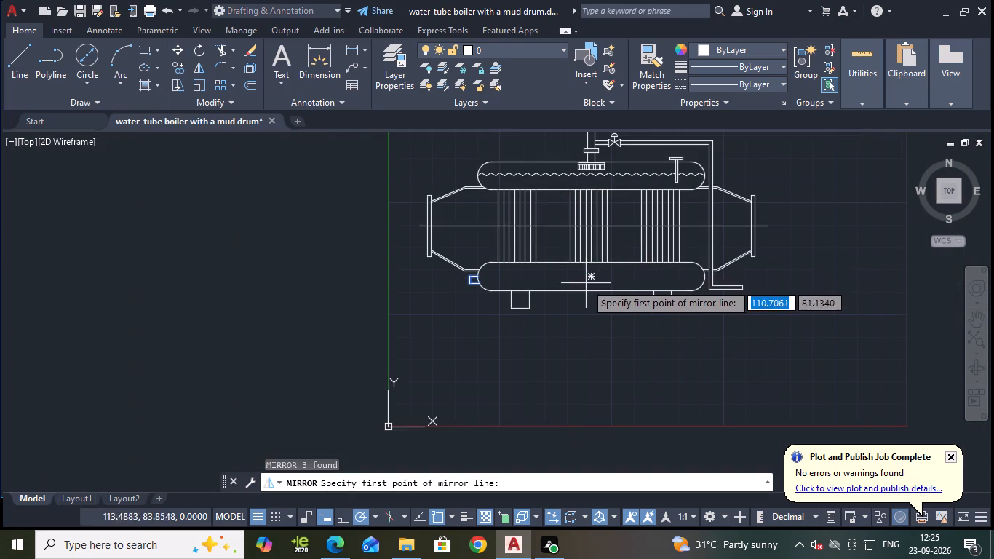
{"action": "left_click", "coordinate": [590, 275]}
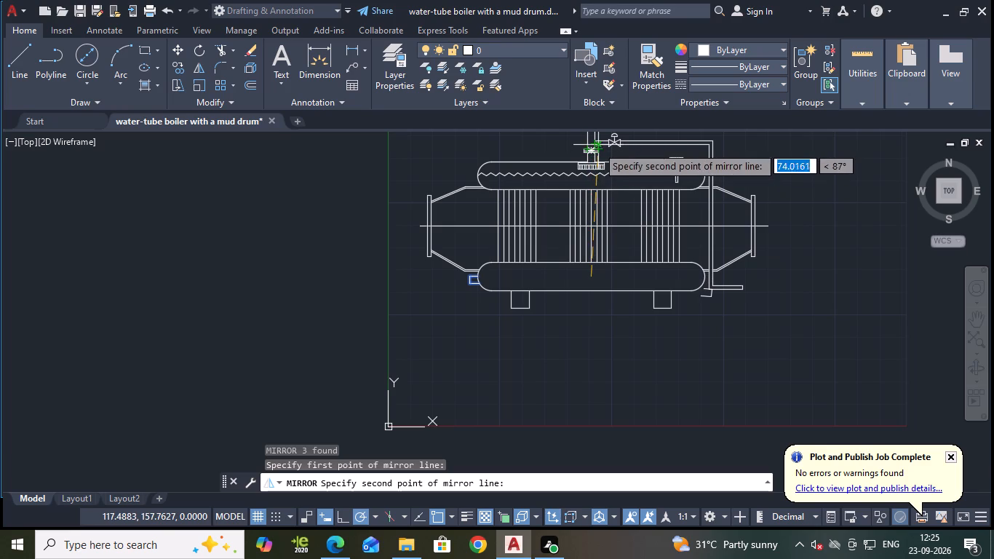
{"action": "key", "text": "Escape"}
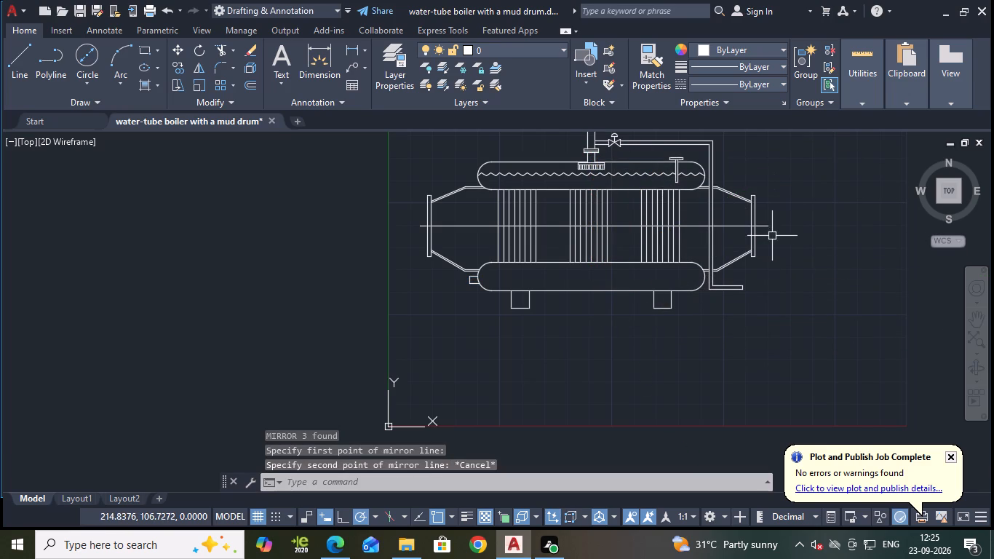
Save the drawing.
{"action": "scroll", "coordinate": [758, 232], "scroll_direction": "down", "scroll_amount": 1}
{"action": "scroll", "coordinate": [790, 202], "scroll_direction": "up", "scroll_amount": 1}
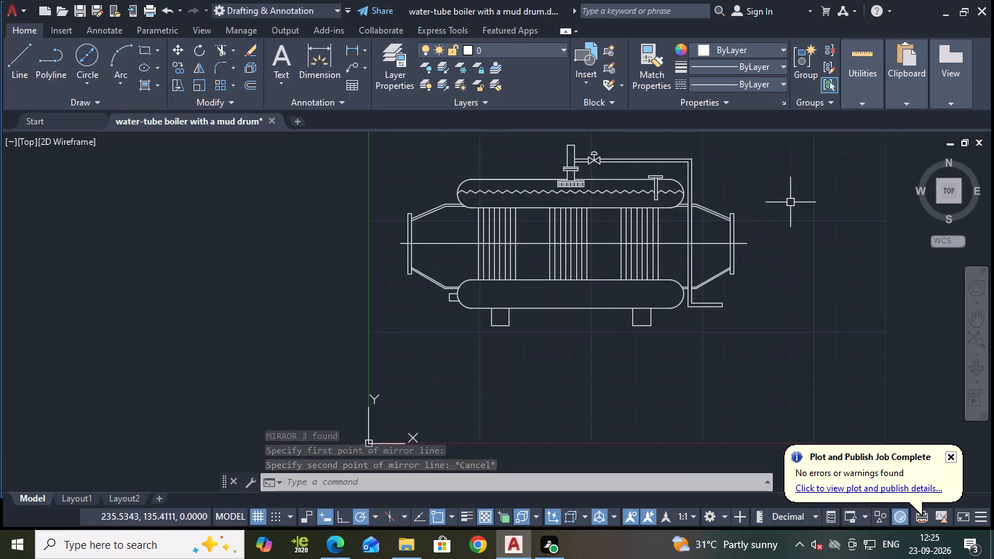
{"action": "middle_click_drag", "start_coordinate": [790, 202], "coordinate": [761, 239]}
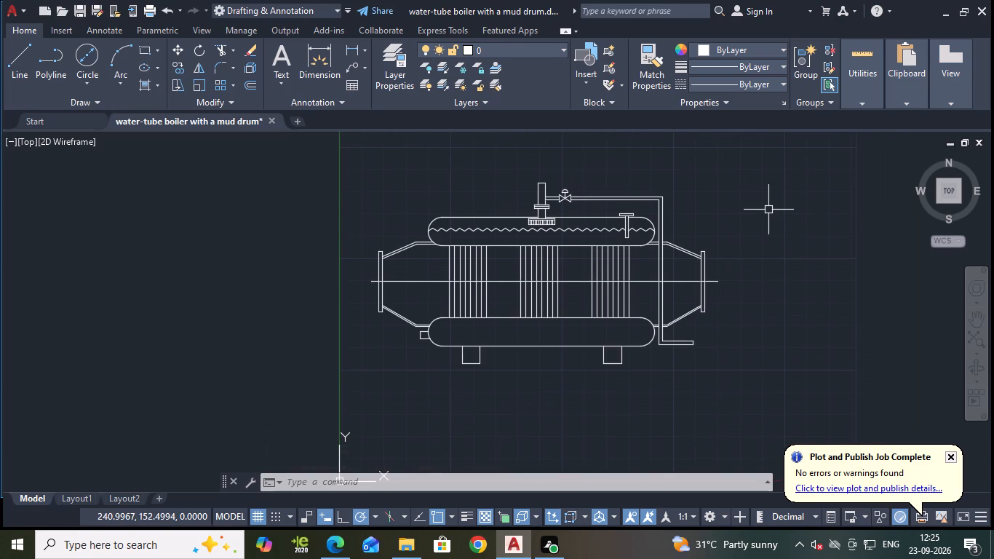
{"action": "key", "text": "ctrl+s"}
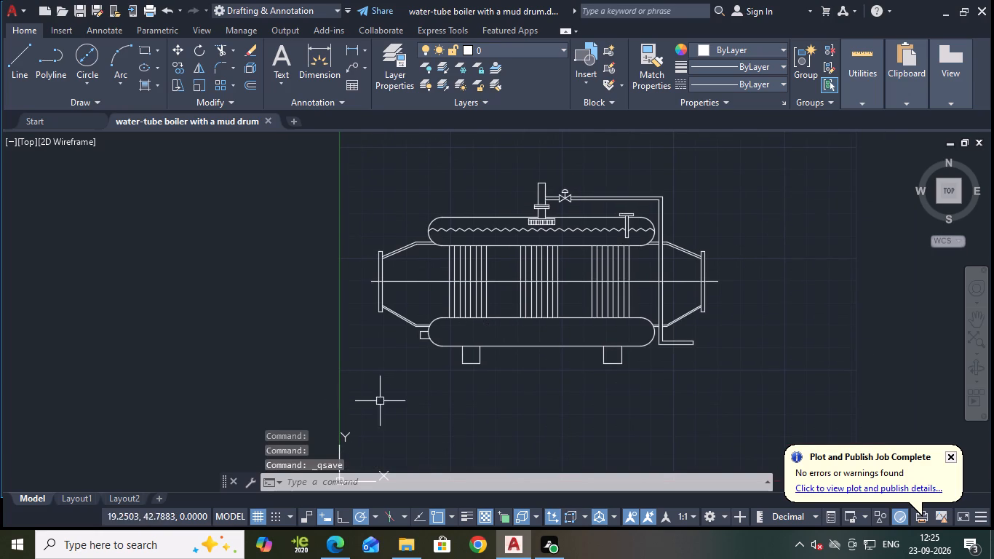
Erase the three lines of the stub at the lower drum's left end.
{"action": "scroll", "coordinate": [423, 341], "scroll_direction": "up", "scroll_amount": 4}
{"action": "left_click", "coordinate": [413, 338]}
{"action": "left_click", "coordinate": [395, 294]}
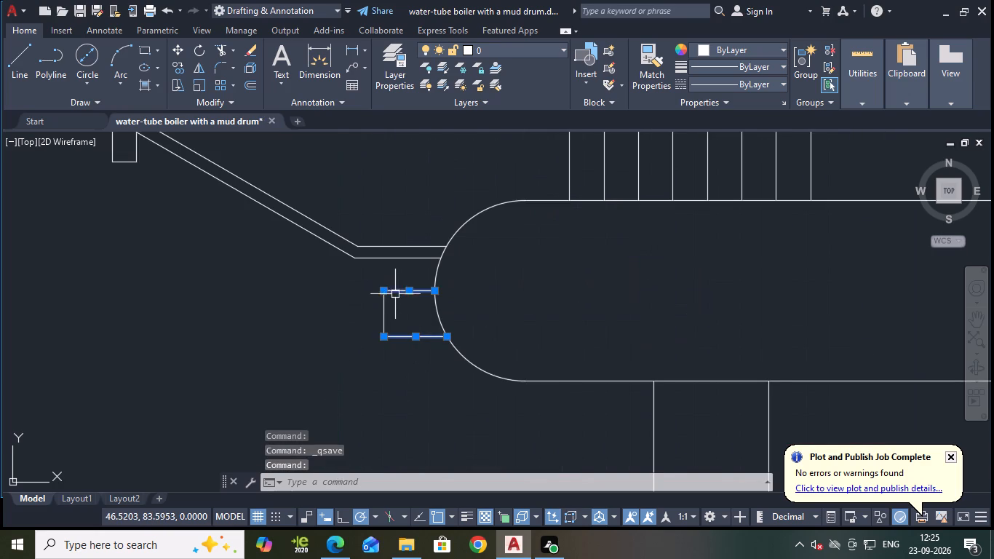
{"action": "left_click", "coordinate": [382, 317]}
{"action": "key", "text": "e"}
{"action": "key", "text": "Return"}
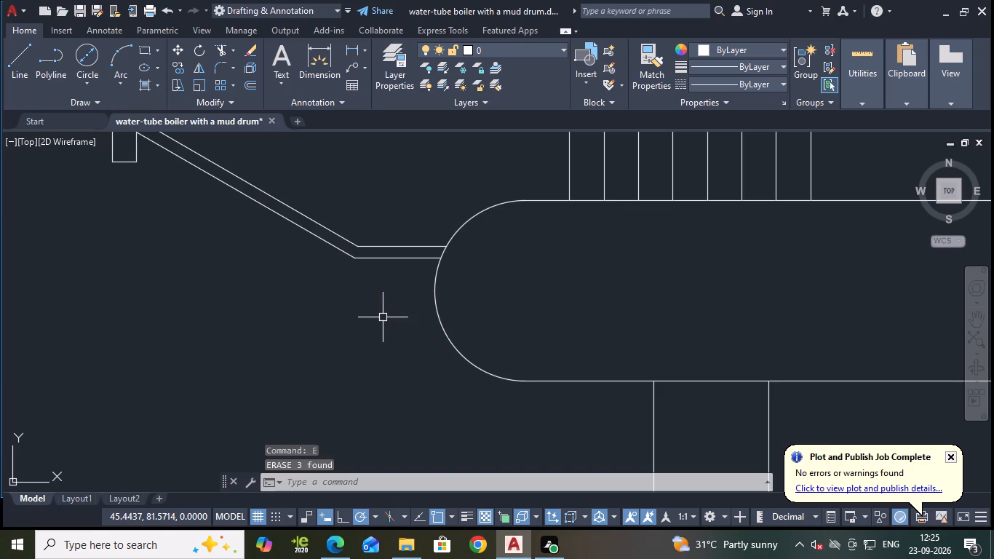
{"action": "scroll", "coordinate": [383, 317], "scroll_direction": "down", "scroll_amount": 3}
{"action": "key", "text": "Escape"}
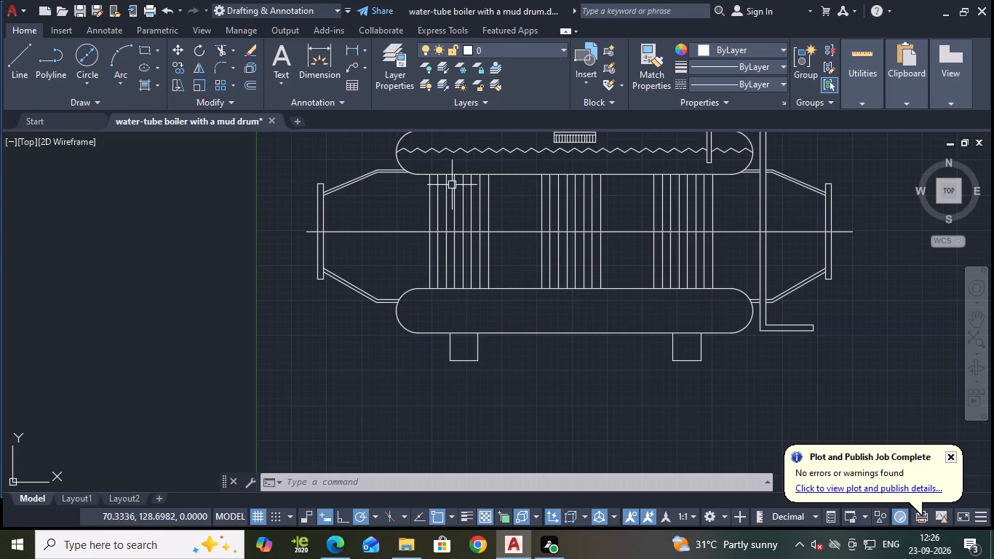
Trim the lower drum's top edge inside each of the four tubes of the left bank, leaving the tube ends open.
{"action": "scroll", "coordinate": [439, 283], "scroll_direction": "up", "scroll_amount": 2}
{"action": "key", "text": "Escape"}
{"action": "type", "text": "tr"}
{"action": "key", "text": "Return"}
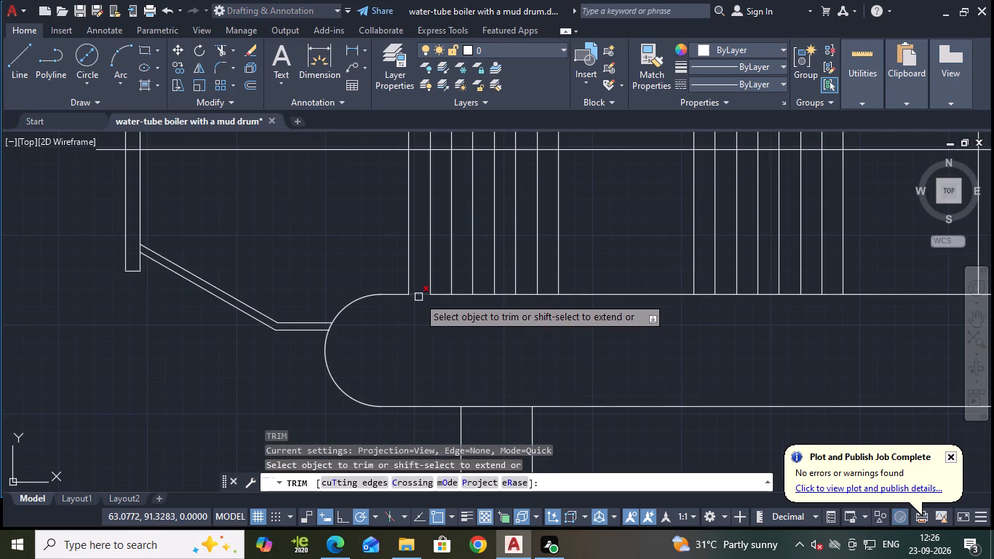
{"action": "left_click", "coordinate": [418, 295]}
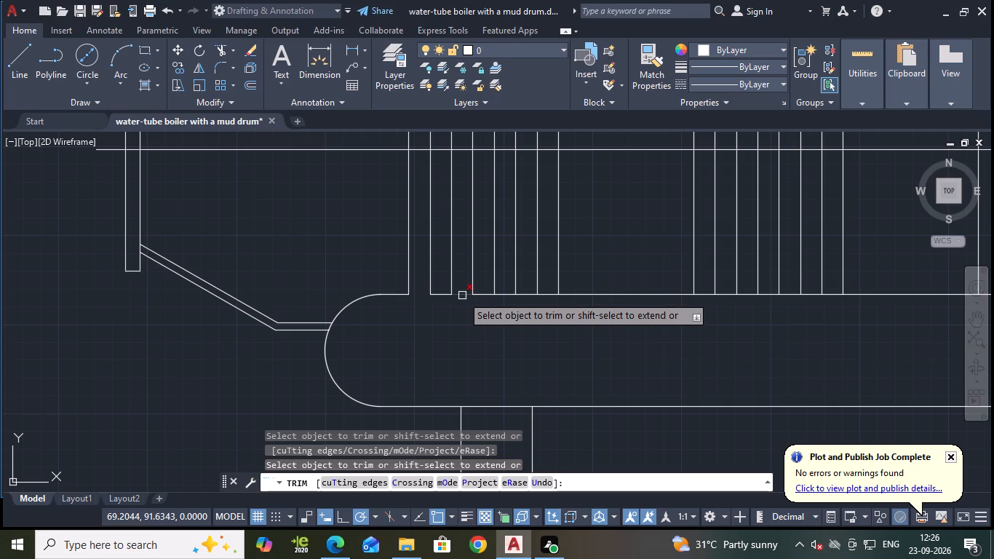
{"action": "left_click", "coordinate": [462, 296]}
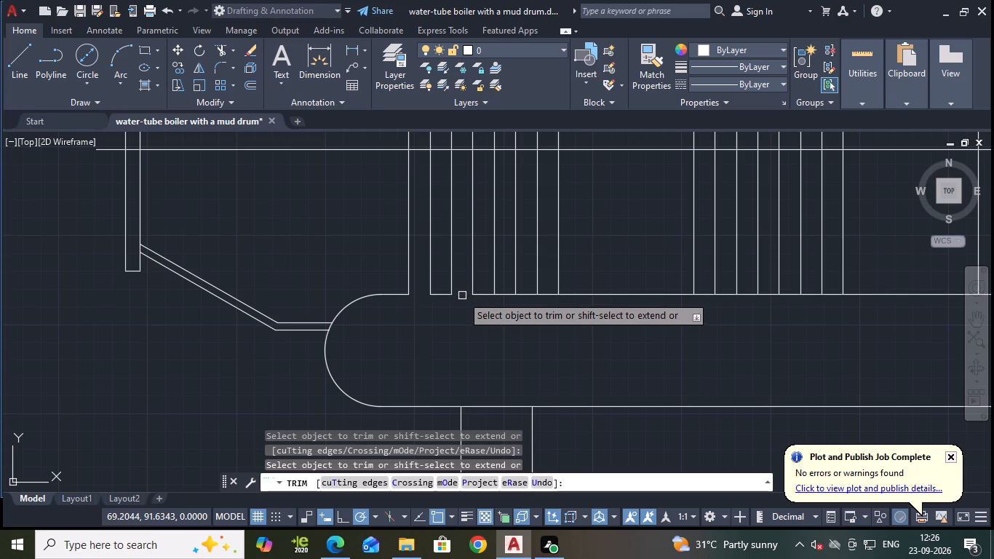
{"action": "left_click", "coordinate": [499, 296]}
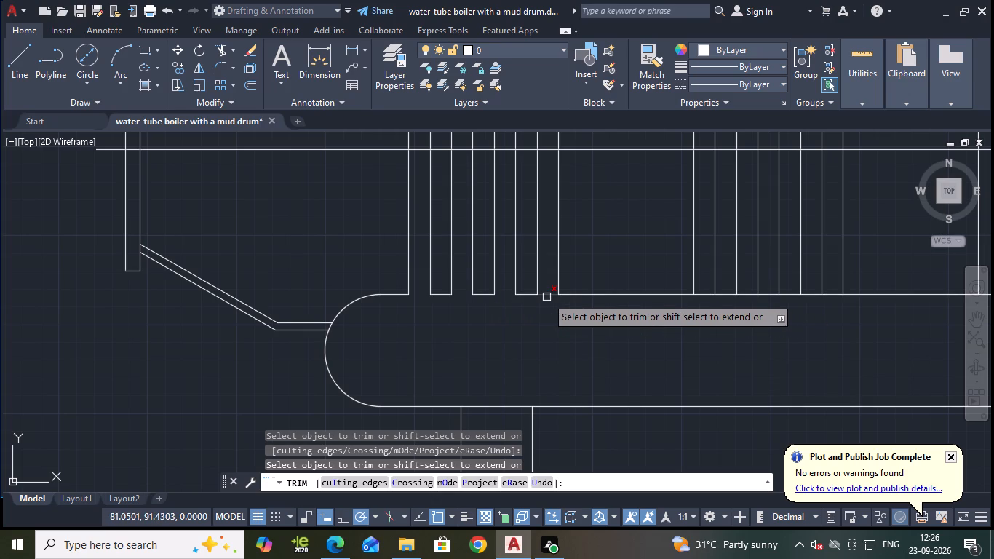
{"action": "left_click", "coordinate": [546, 297]}
Trim the upper drum's bottom edge inside each of the four tubes of the left bank.
{"action": "scroll", "coordinate": [555, 306], "scroll_direction": "down", "scroll_amount": 1}
{"action": "middle_click_drag", "start_coordinate": [608, 247], "coordinate": [602, 306]}
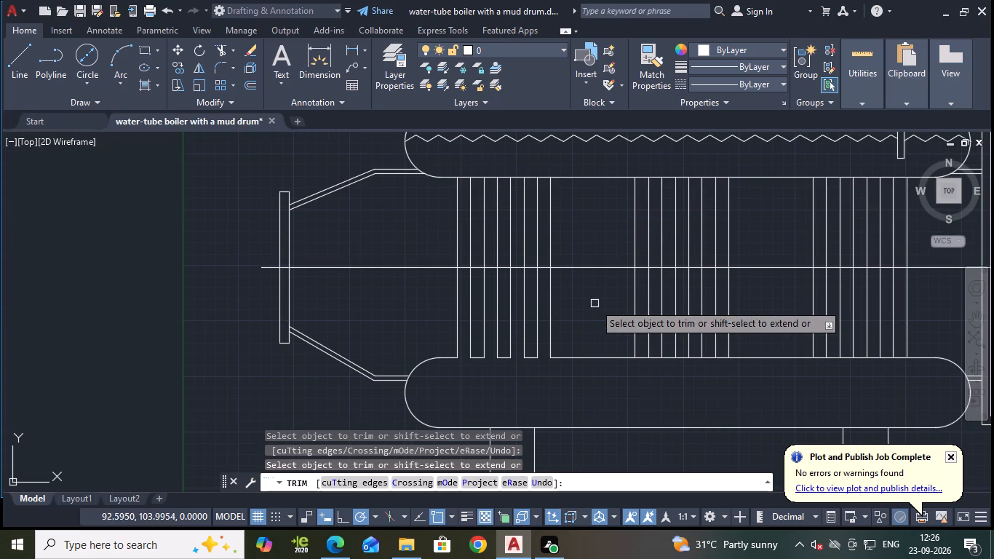
{"action": "scroll", "coordinate": [493, 179], "scroll_direction": "up", "scroll_amount": 2}
{"action": "left_click", "coordinate": [484, 175]}
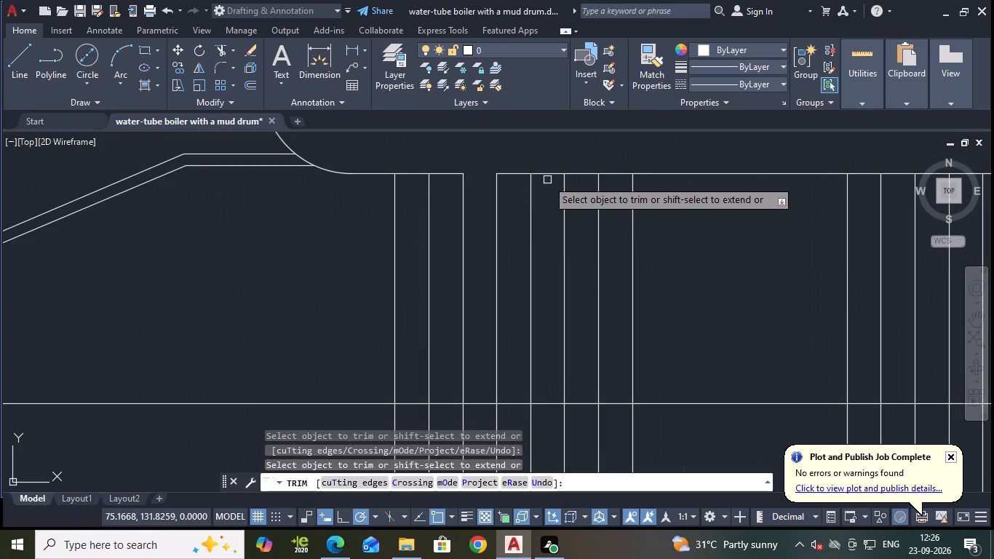
{"action": "left_click", "coordinate": [546, 174]}
{"action": "scroll", "coordinate": [635, 189], "scroll_direction": "down", "scroll_amount": 1}
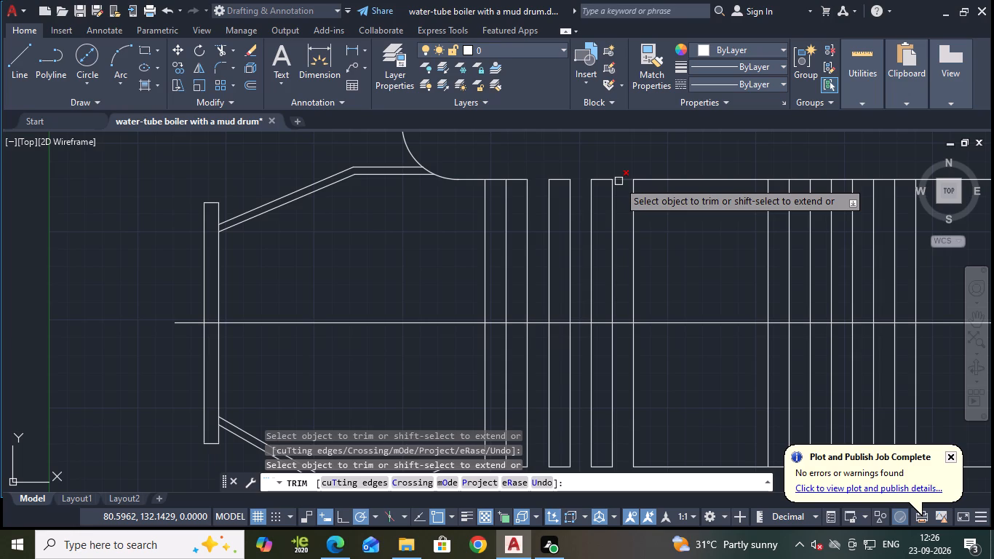
{"action": "left_click", "coordinate": [619, 181]}
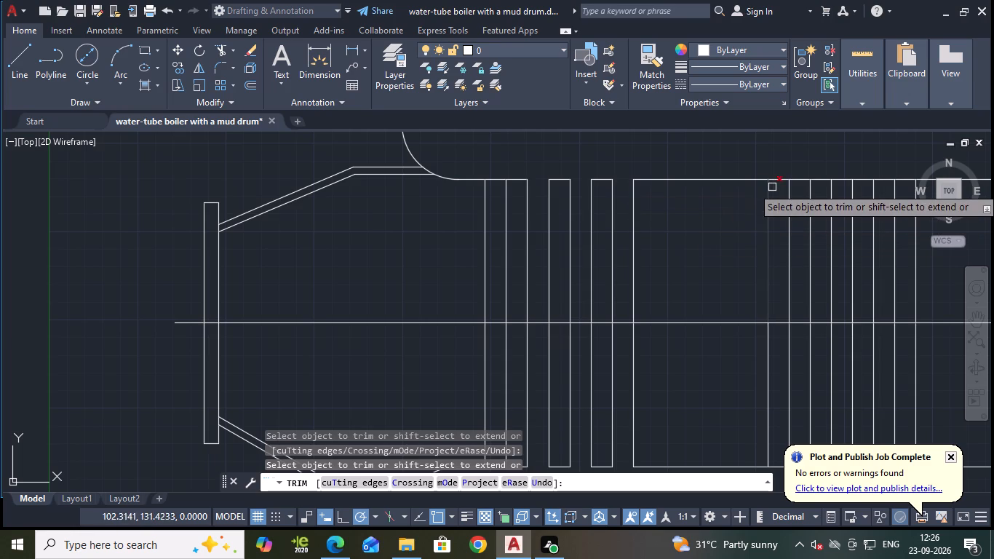
{"action": "scroll", "coordinate": [781, 187], "scroll_direction": "down", "scroll_amount": 1}
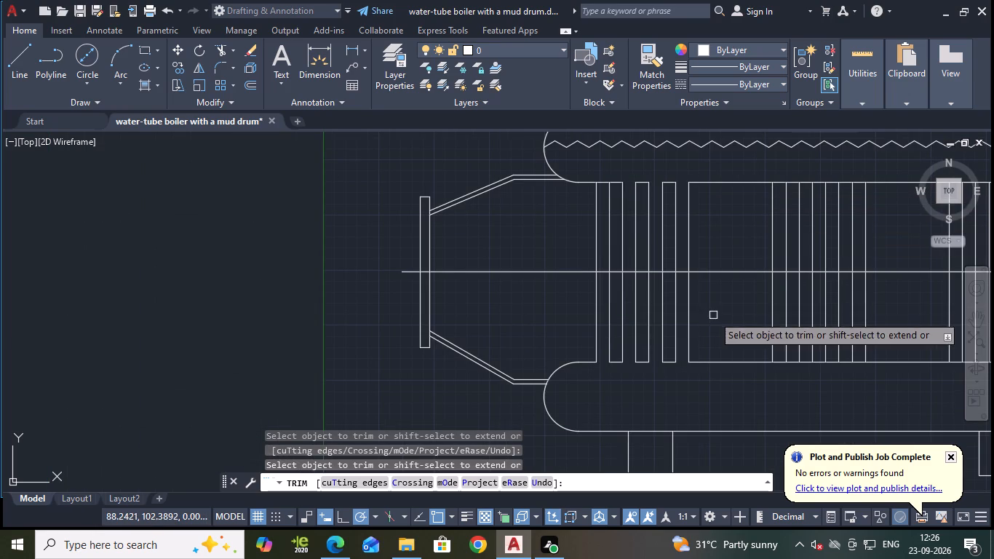
{"action": "middle_click_drag", "start_coordinate": [713, 315], "coordinate": [627, 307]}
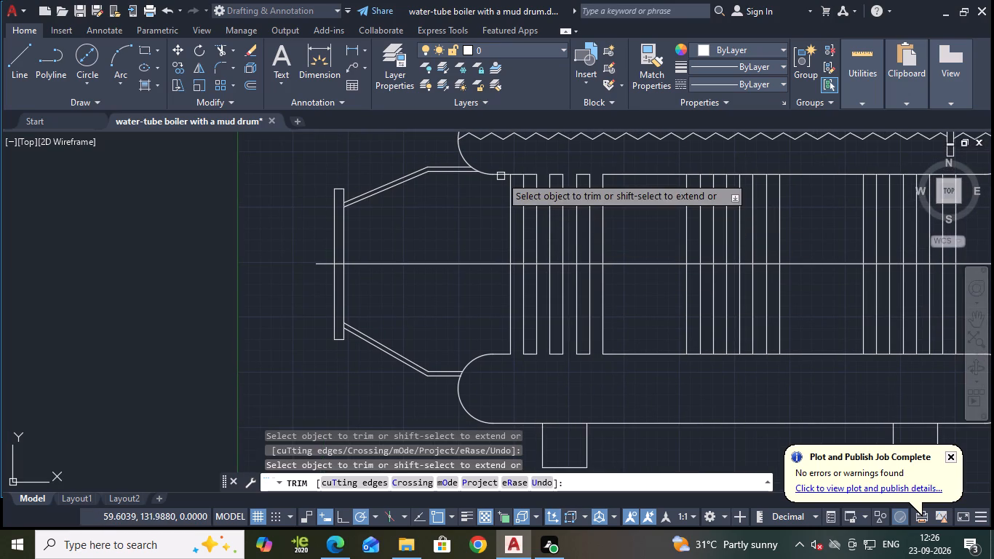
{"action": "left_click", "coordinate": [515, 174]}
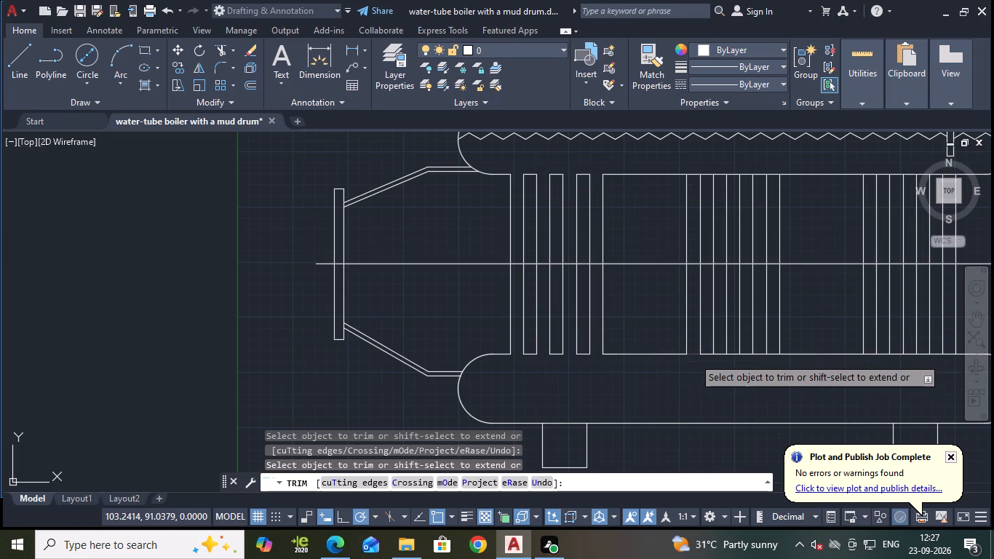
Trim both drums' edges inside the four tubes of the middle bank, opening each tube at its top and bottom.
{"action": "left_click", "coordinate": [693, 357]}
{"action": "left_click", "coordinate": [691, 176]}
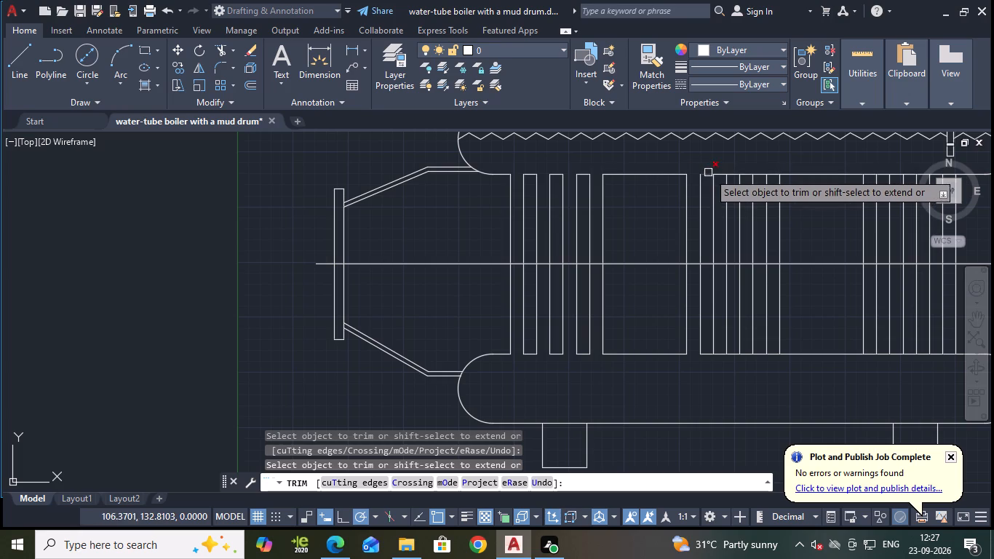
{"action": "left_click", "coordinate": [720, 175]}
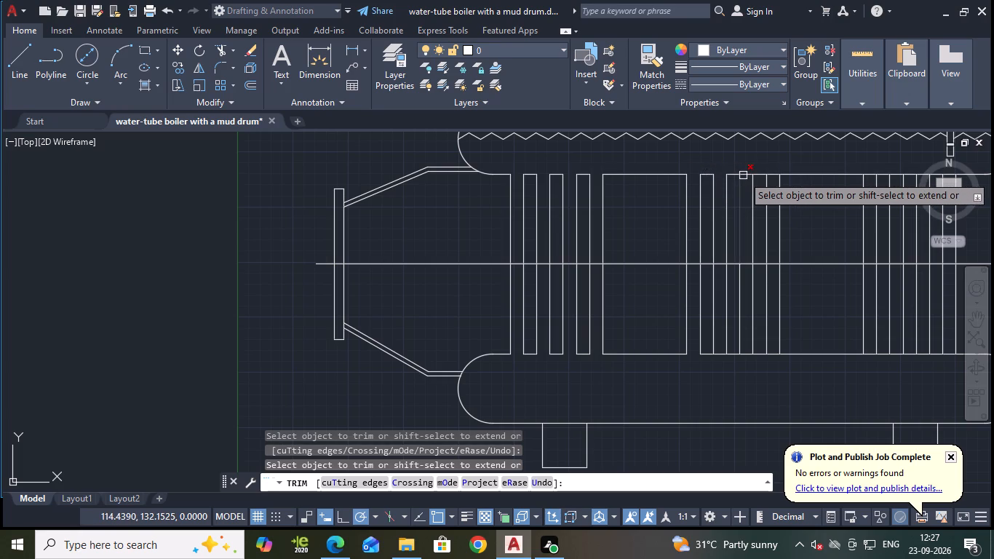
{"action": "left_click", "coordinate": [747, 175]}
{"action": "left_click", "coordinate": [774, 177]}
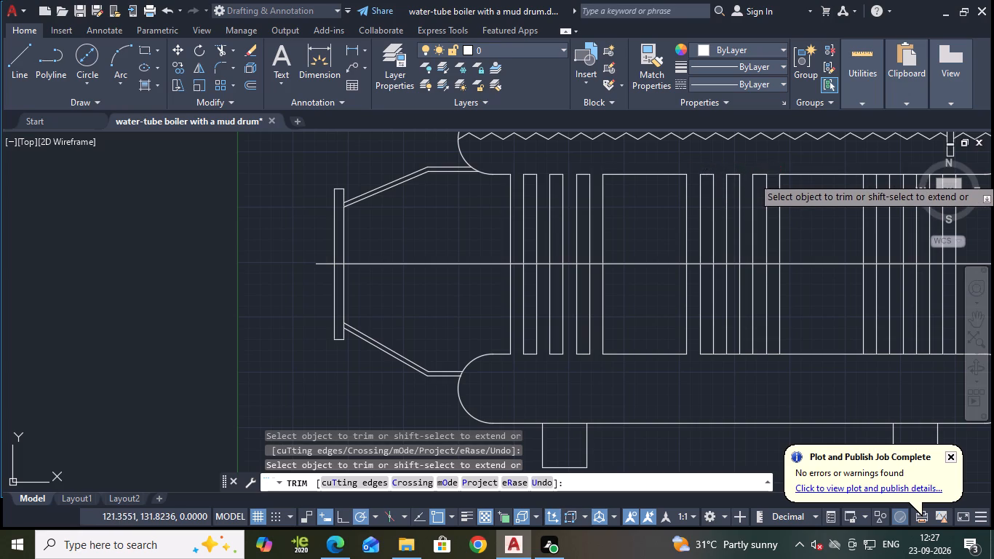
{"action": "left_click", "coordinate": [771, 353]}
{"action": "left_click", "coordinate": [747, 354]}
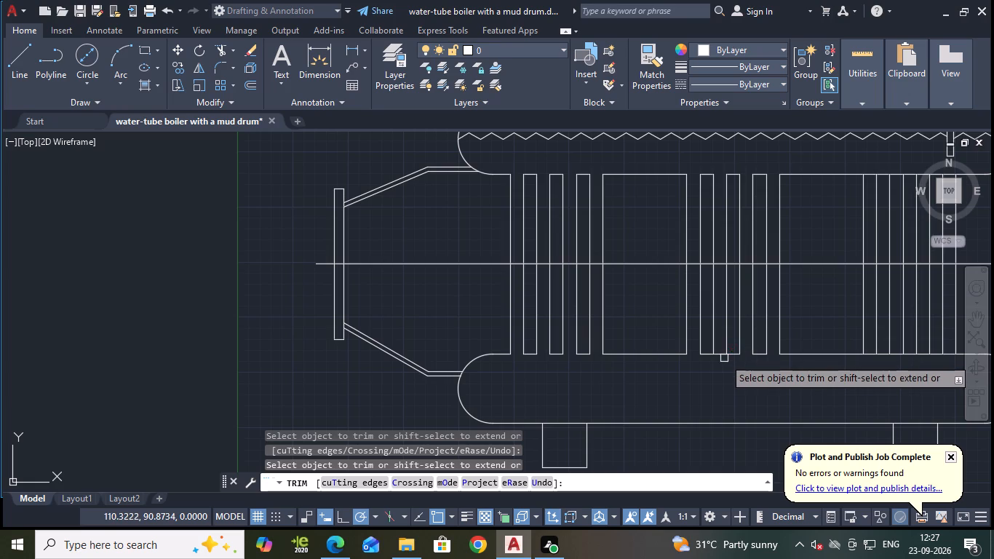
{"action": "left_click", "coordinate": [723, 354]}
Trim the upper drum's bottom edge inside the right bank's four tubes and the lower drum's top edge inside its last three.
{"action": "scroll", "coordinate": [715, 365], "scroll_direction": "down", "scroll_amount": 1}
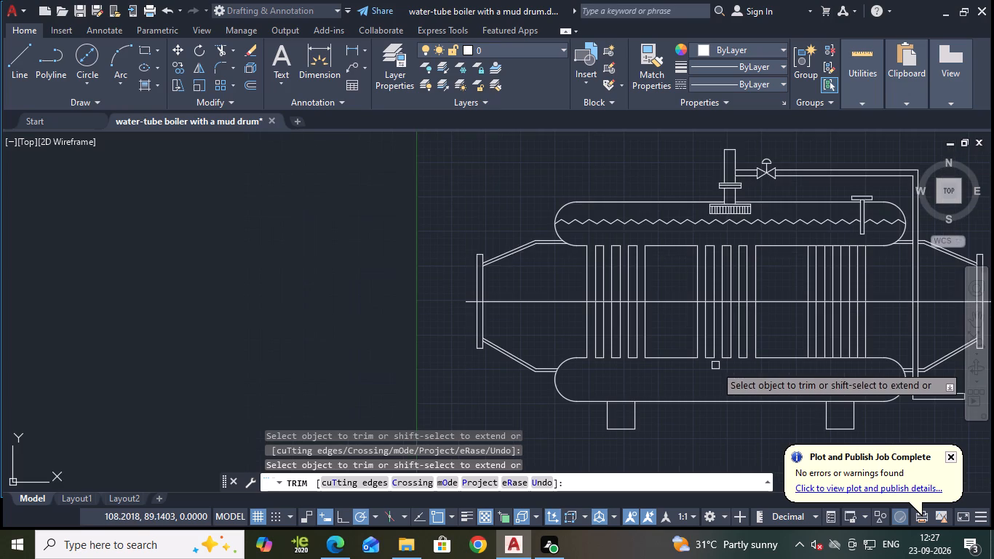
{"action": "middle_click_drag", "start_coordinate": [715, 365], "coordinate": [526, 403]}
{"action": "scroll", "coordinate": [635, 391], "scroll_direction": "up", "scroll_amount": 1}
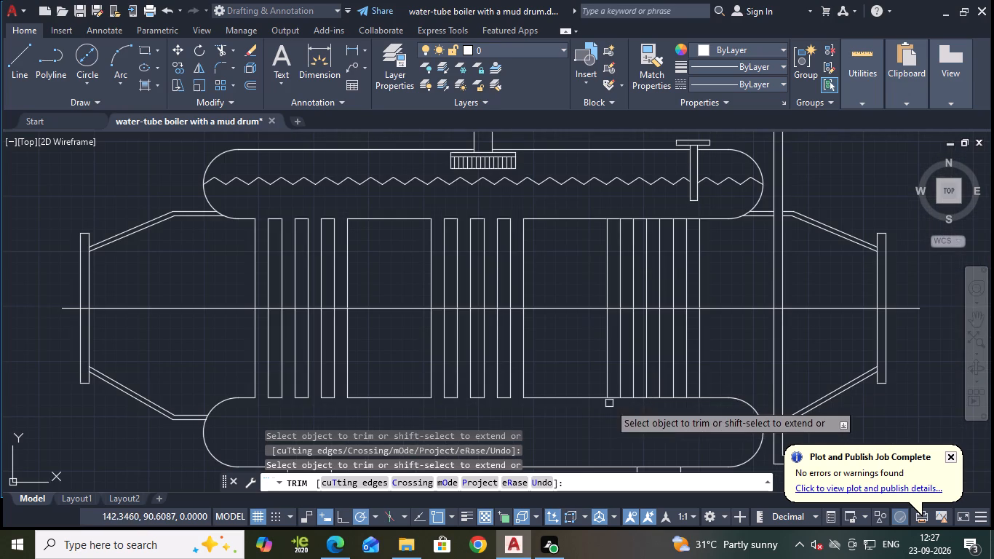
{"action": "left_click", "coordinate": [613, 223]}
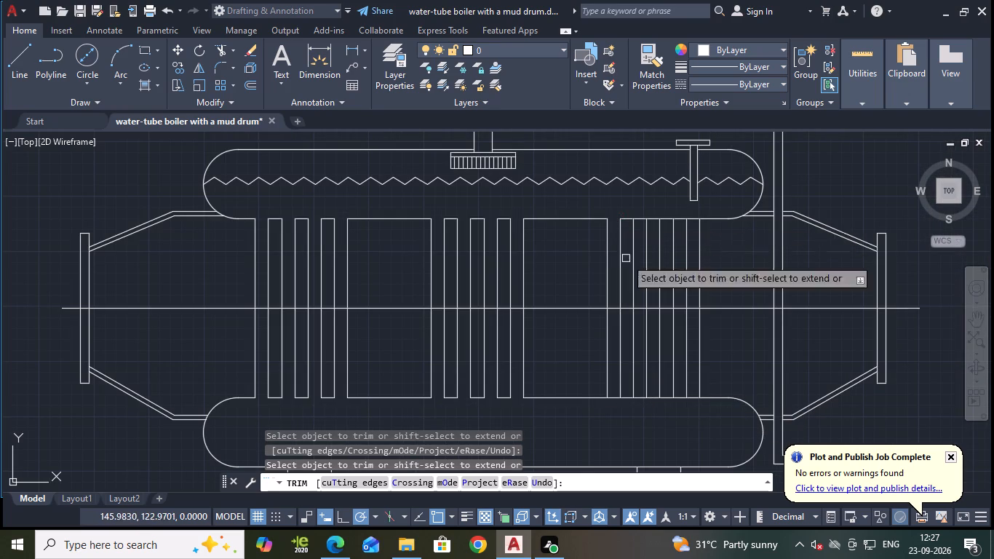
{"action": "left_click", "coordinate": [639, 220]}
{"action": "left_click", "coordinate": [666, 219]}
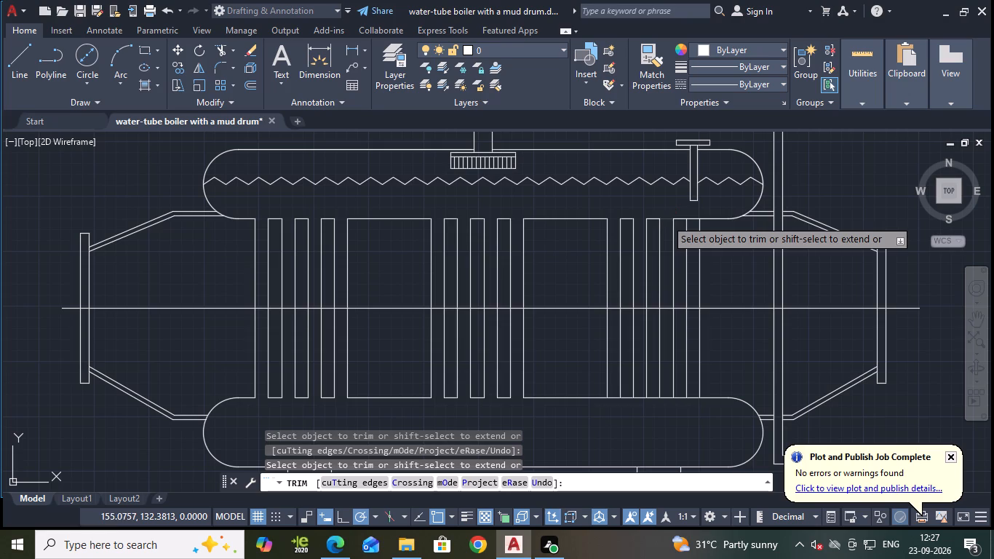
{"action": "left_click", "coordinate": [693, 219]}
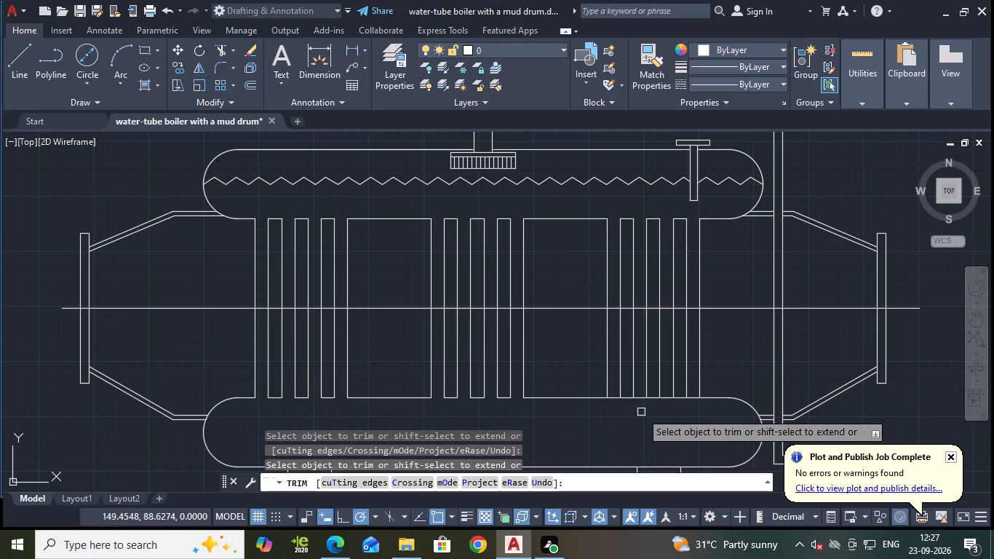
{"action": "left_click", "coordinate": [642, 399]}
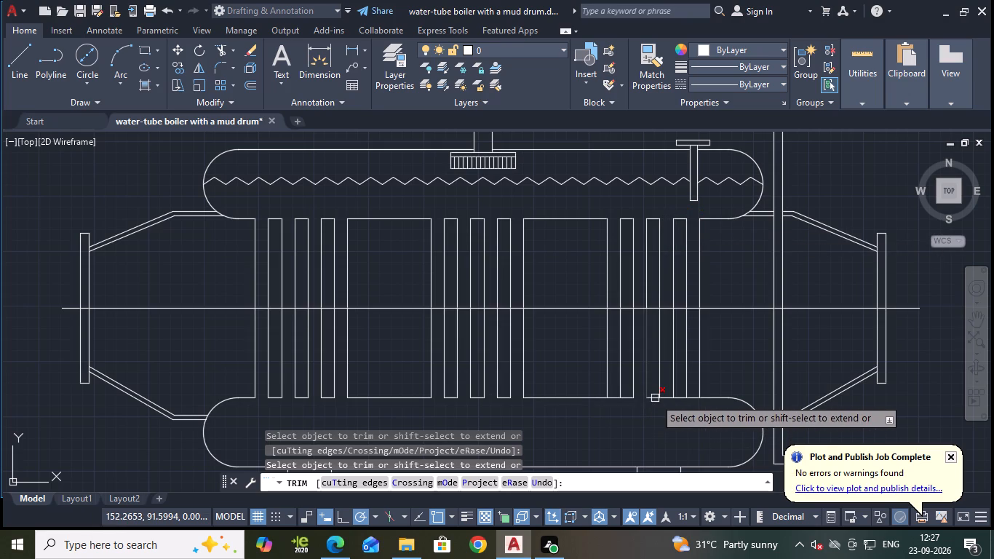
{"action": "left_click", "coordinate": [667, 397]}
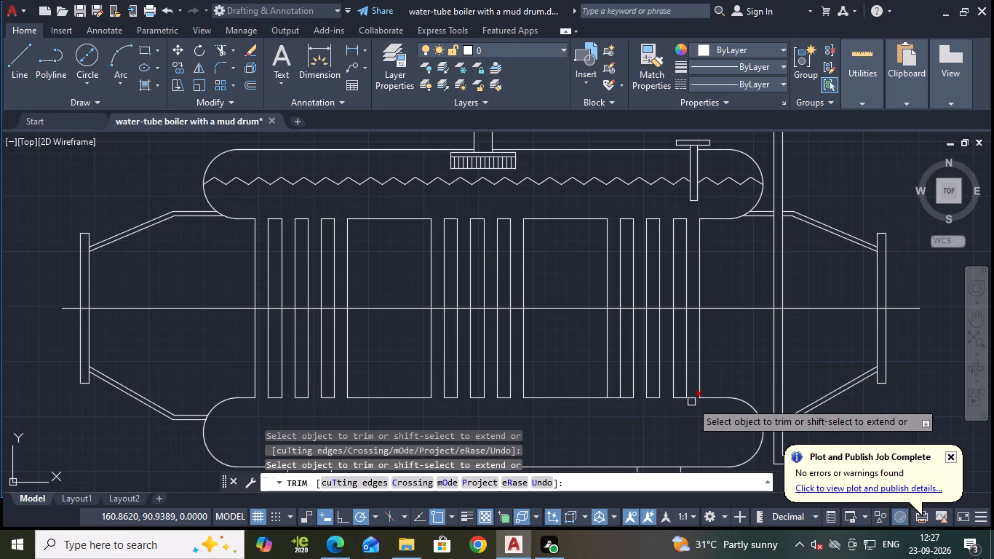
{"action": "left_click", "coordinate": [691, 403]}
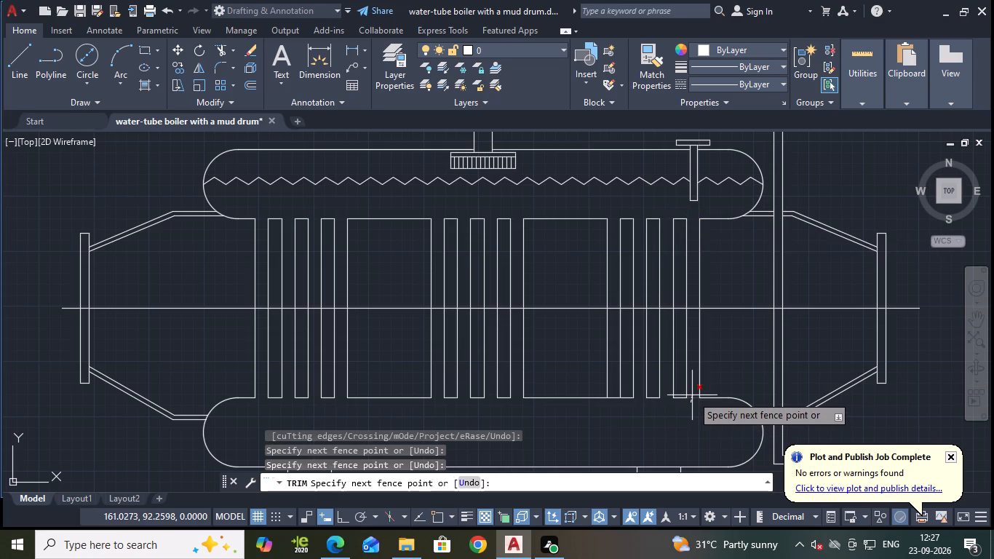
{"action": "left_click", "coordinate": [692, 395]}
{"action": "scroll", "coordinate": [660, 424], "scroll_direction": "down", "scroll_amount": 1}
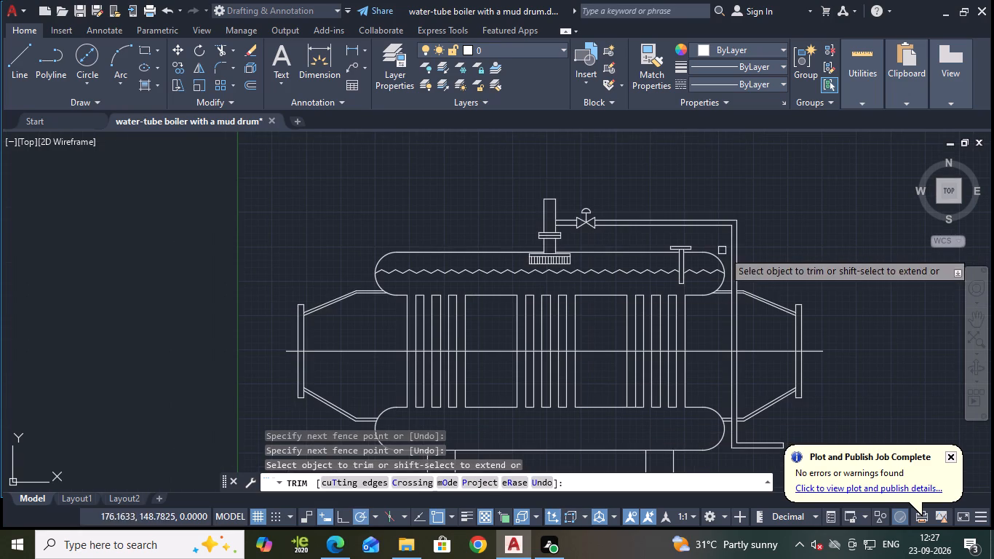
{"action": "key", "text": "Escape"}
Save the drawing.
{"action": "key", "text": "ctrl+s"}
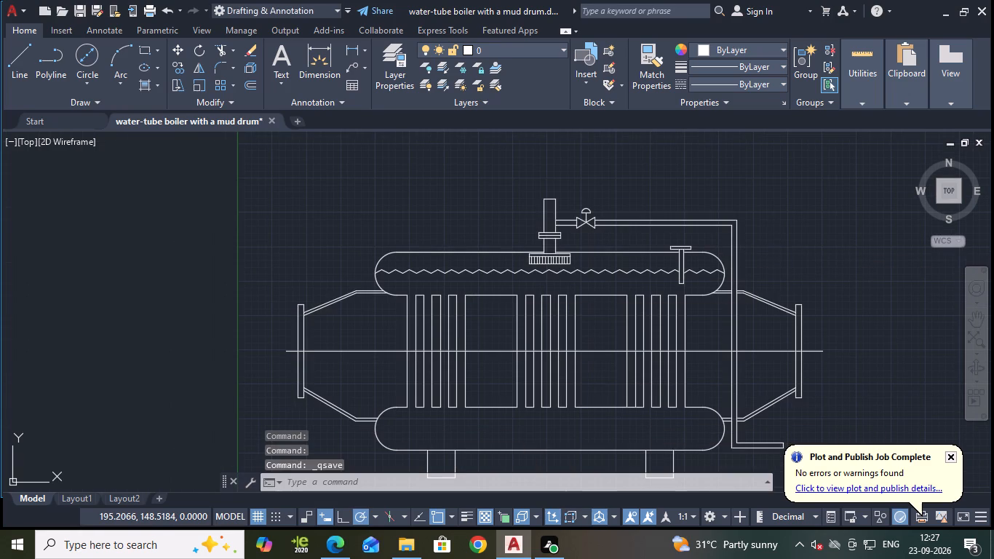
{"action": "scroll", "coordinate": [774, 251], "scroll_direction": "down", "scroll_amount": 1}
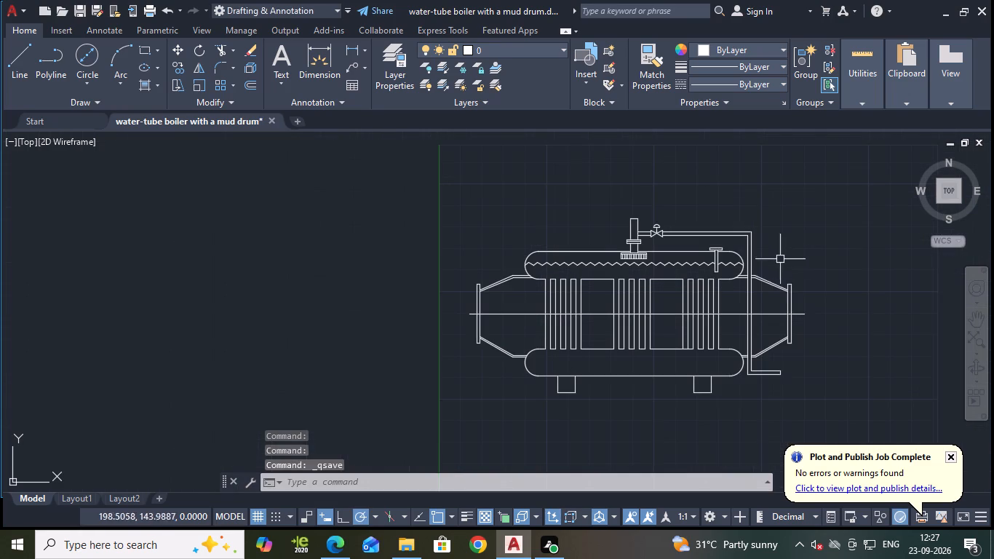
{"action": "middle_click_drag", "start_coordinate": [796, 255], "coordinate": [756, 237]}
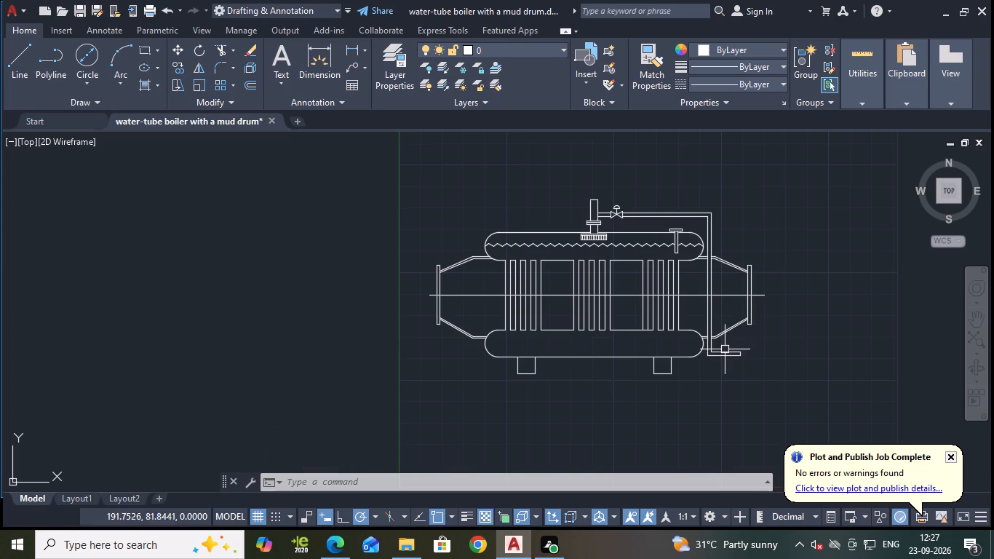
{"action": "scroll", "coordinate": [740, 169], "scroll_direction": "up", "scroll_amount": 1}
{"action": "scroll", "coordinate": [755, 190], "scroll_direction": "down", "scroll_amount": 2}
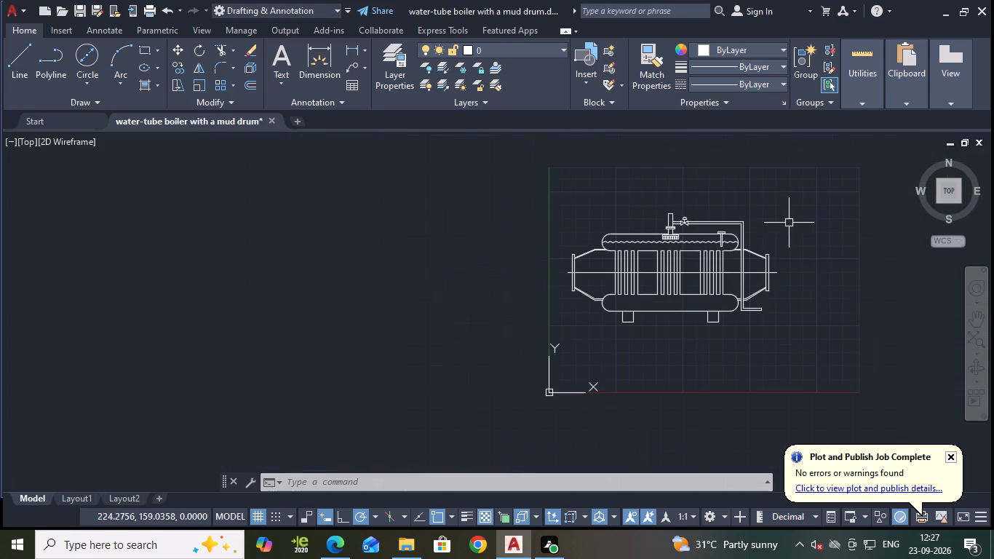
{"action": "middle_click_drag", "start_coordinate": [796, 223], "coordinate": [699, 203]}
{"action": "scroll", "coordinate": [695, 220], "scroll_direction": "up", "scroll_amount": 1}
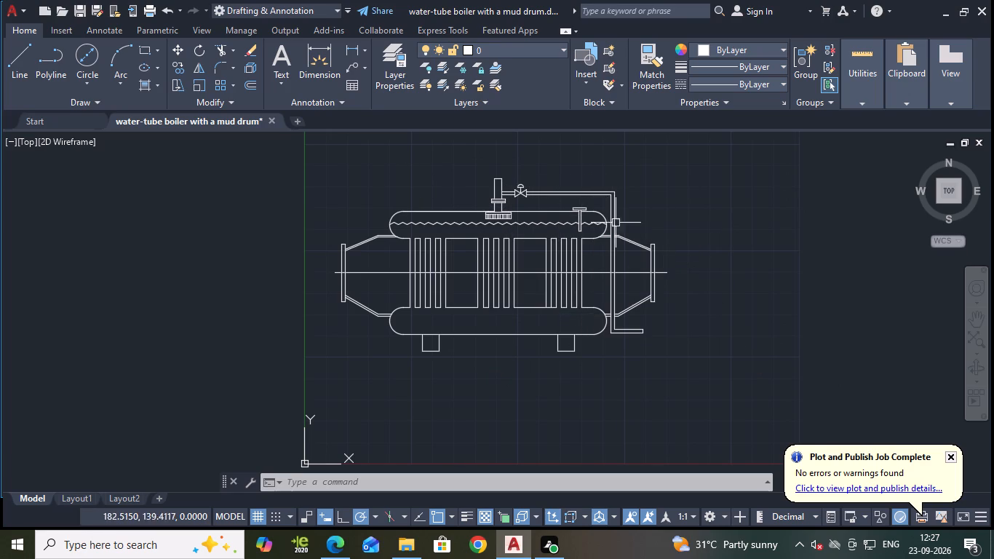
Draw a small upward-pointing triangular arrowhead with a base of 3 units above the boiler, trimming the side lines at the apex.
{"action": "middle_click_drag", "start_coordinate": [677, 172], "coordinate": [697, 278]}
{"action": "scroll", "coordinate": [532, 298], "scroll_direction": "up", "scroll_amount": 1}
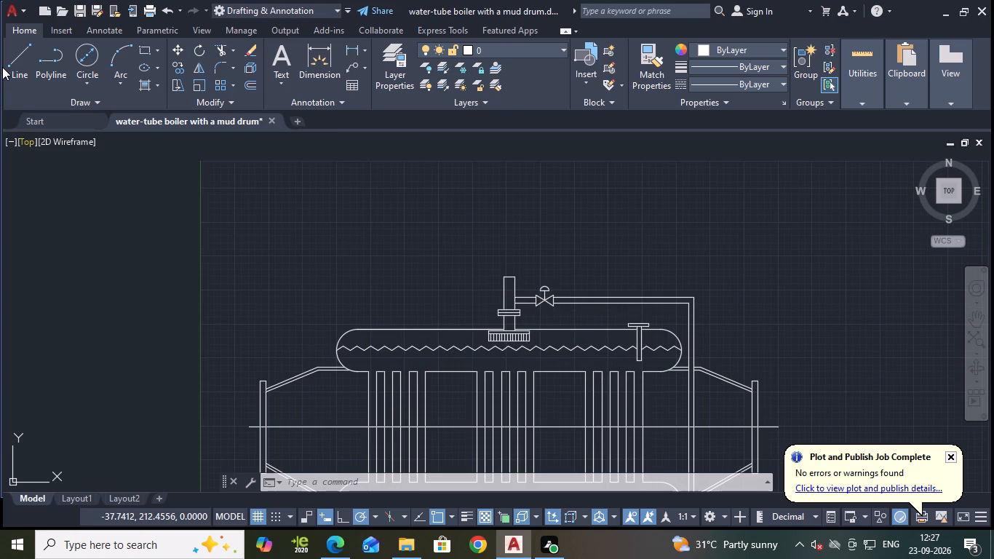
{"action": "left_click", "coordinate": [11, 57]}
{"action": "left_click", "coordinate": [468, 245]}
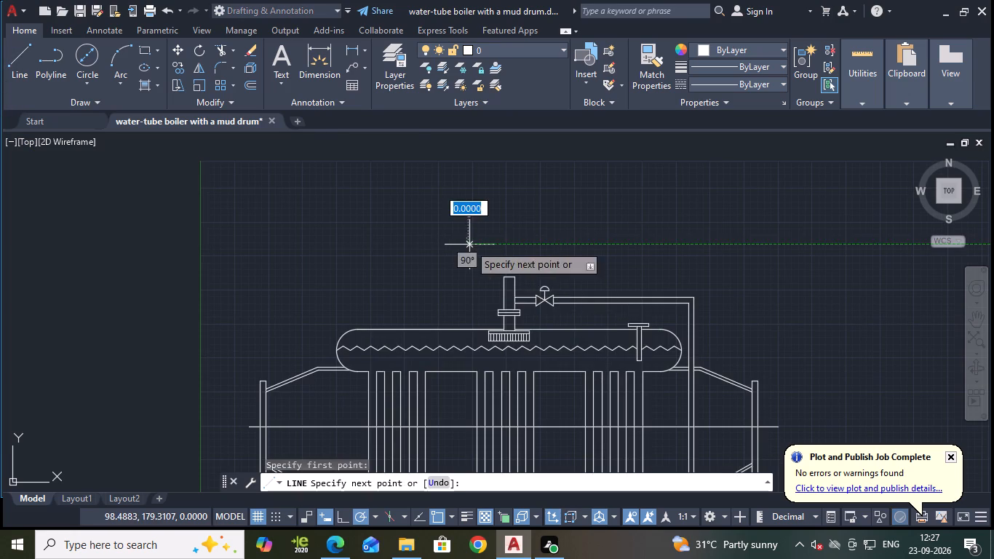
{"action": "scroll", "coordinate": [517, 245], "scroll_direction": "up", "scroll_amount": 2}
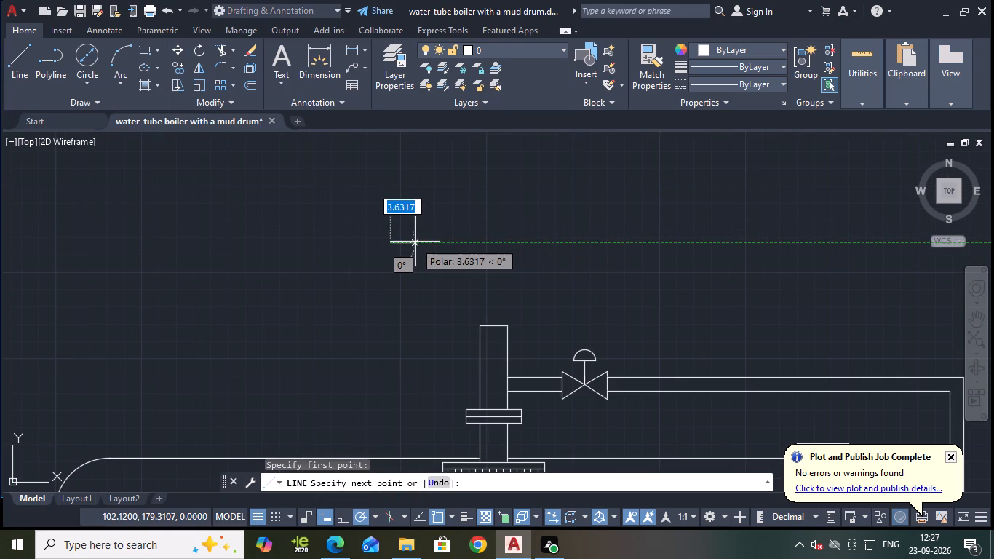
{"action": "key", "text": "3"}
{"action": "key", "text": "Return"}
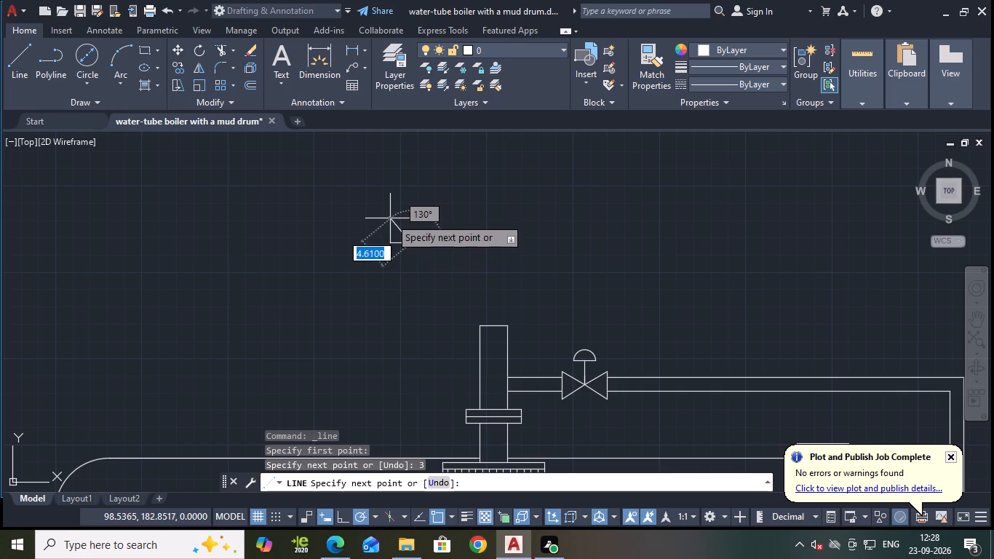
{"action": "left_click", "coordinate": [389, 204]}
{"action": "key", "text": "Escape"}
{"action": "key", "text": "space"}
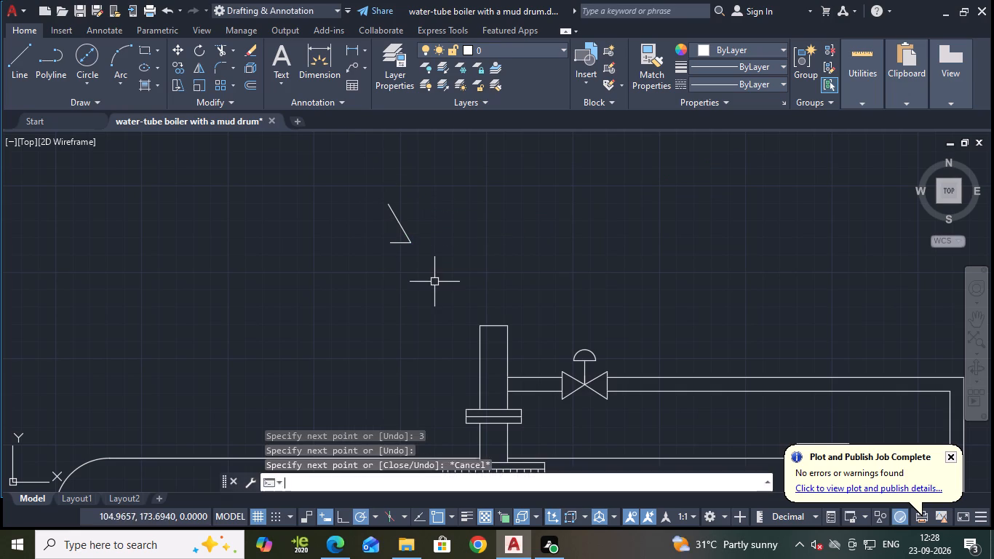
{"action": "left_click", "coordinate": [389, 243]}
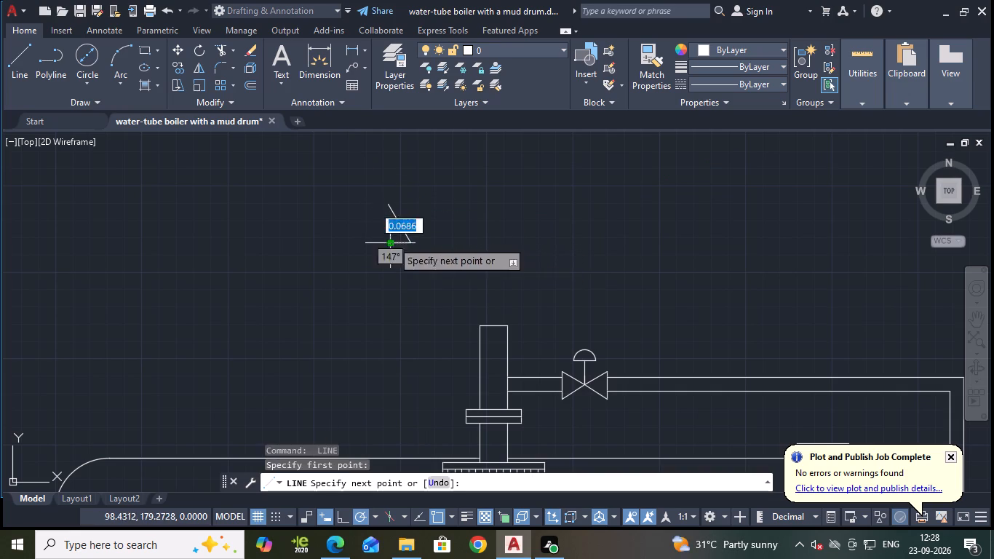
{"action": "left_click", "coordinate": [406, 213]}
{"action": "key", "text": "Escape"}
{"action": "type", "text": "tr"}
{"action": "key", "text": "Return"}
{"action": "left_click", "coordinate": [407, 218]}
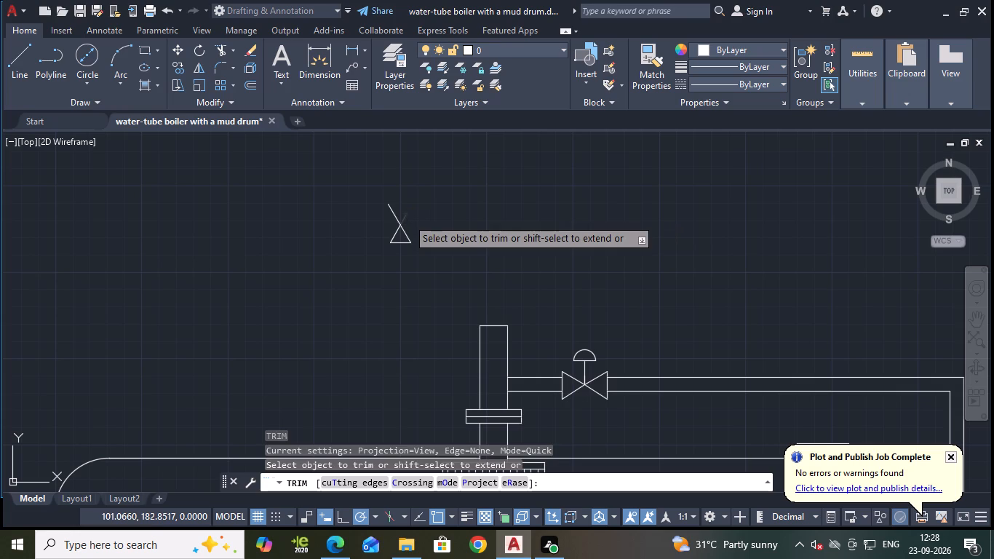
{"action": "left_click", "coordinate": [399, 219]}
{"action": "key", "text": "Escape"}
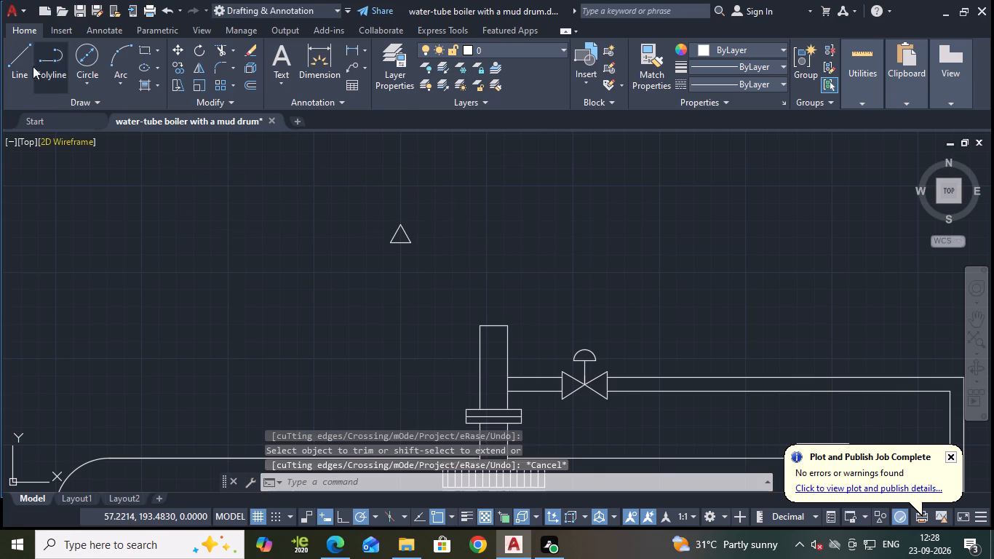
Draw a vertical shaft line downward from the midpoint of the arrowhead's base.
{"action": "left_click", "coordinate": [19, 58]}
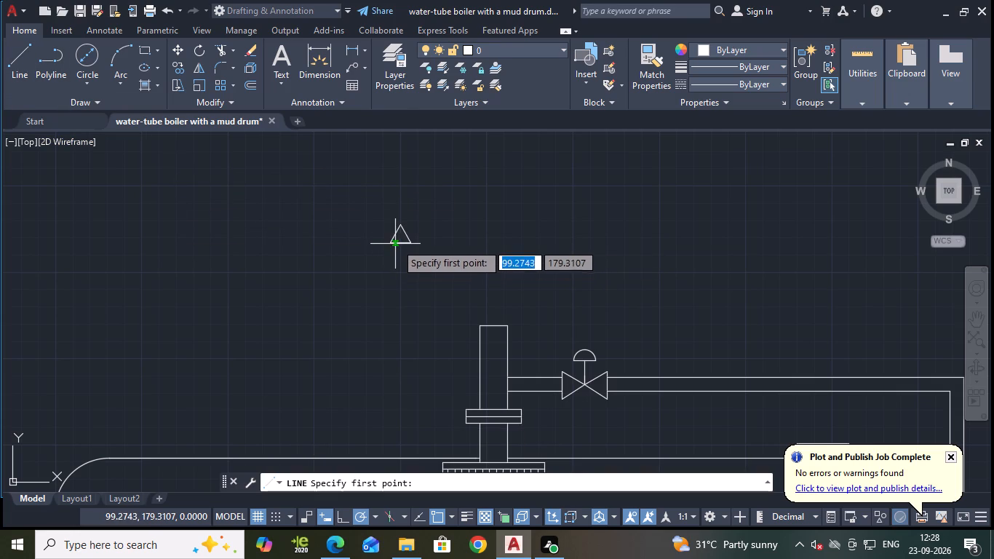
{"action": "left_click", "coordinate": [399, 242]}
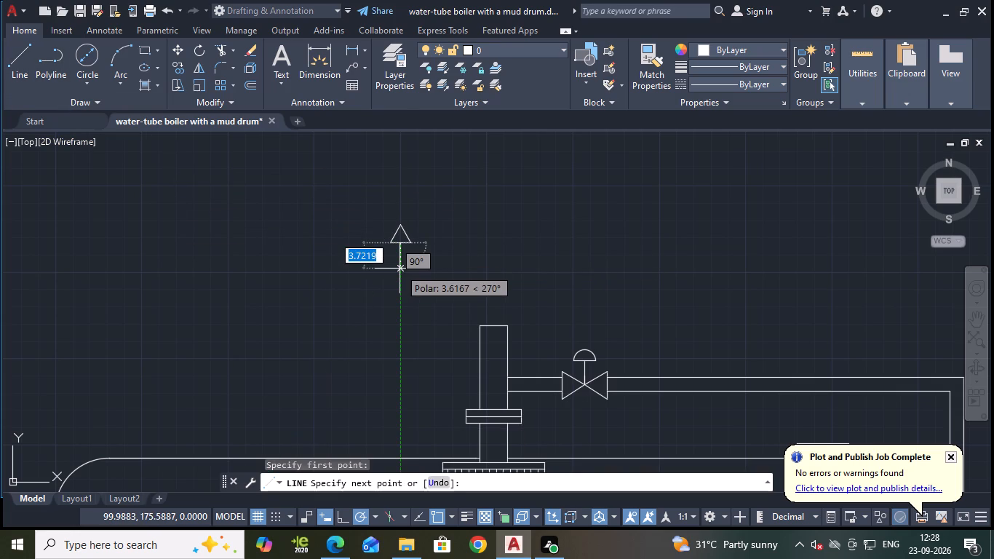
{"action": "left_click", "coordinate": [400, 279]}
{"action": "key", "text": "Escape"}
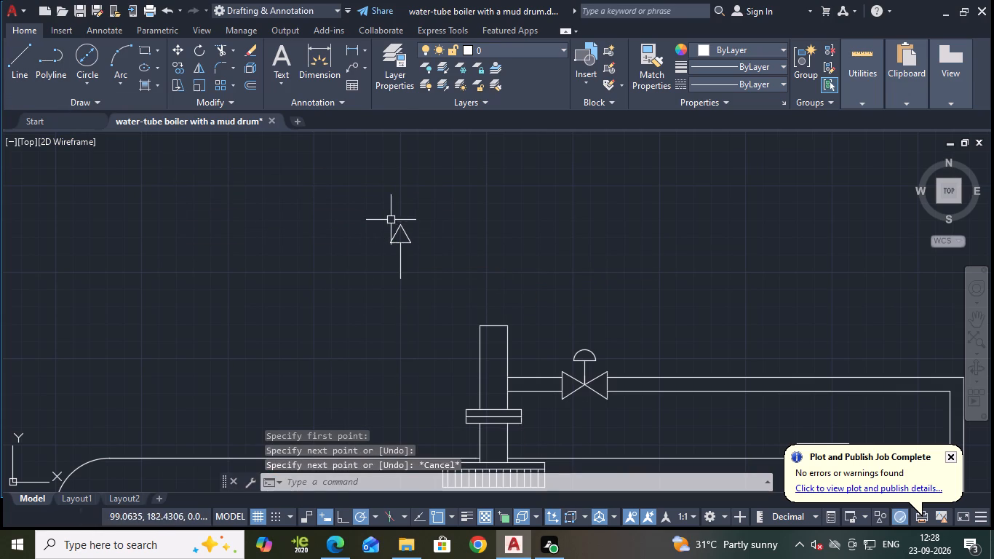
Move the whole arrow by its base midpoint so it is centred over the open top of the steam outlet pipe.
{"action": "left_click", "coordinate": [381, 219]}
{"action": "left_click", "coordinate": [416, 288]}
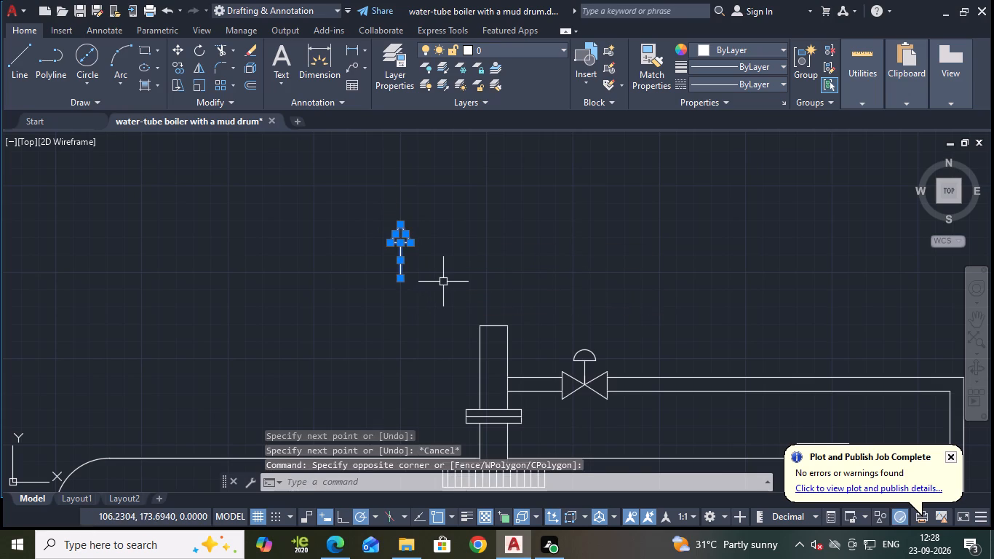
{"action": "key", "text": "m"}
{"action": "key", "text": "Return"}
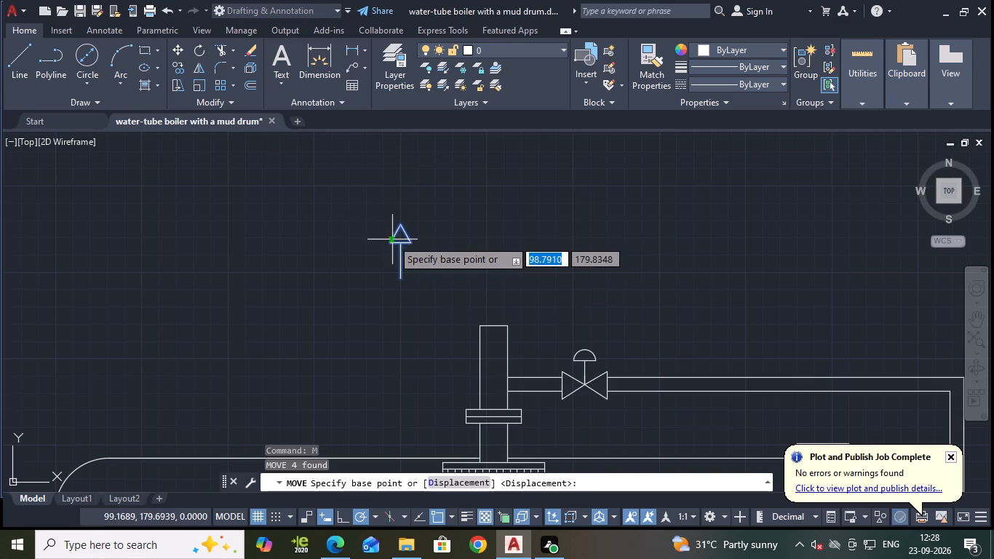
{"action": "left_click", "coordinate": [399, 244]}
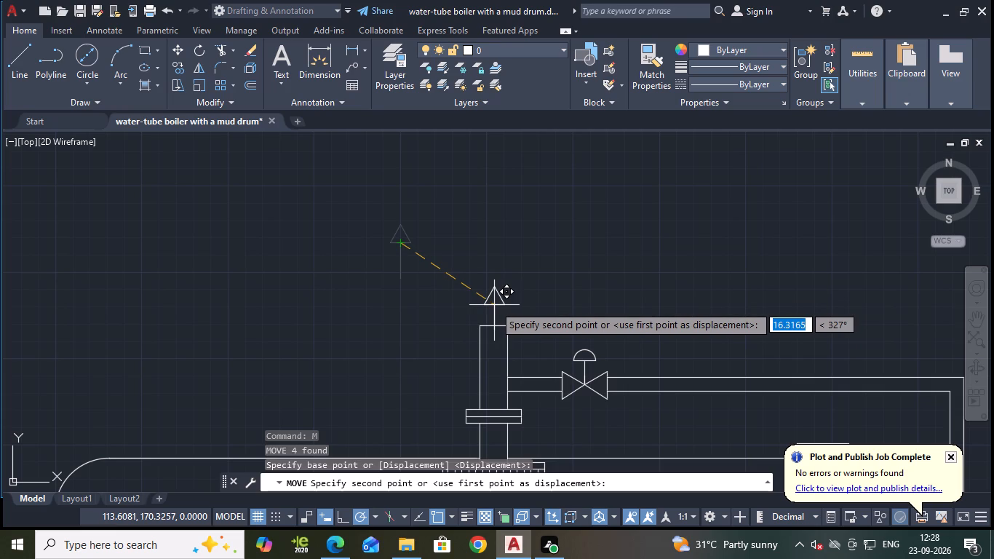
{"action": "left_click", "coordinate": [494, 305]}
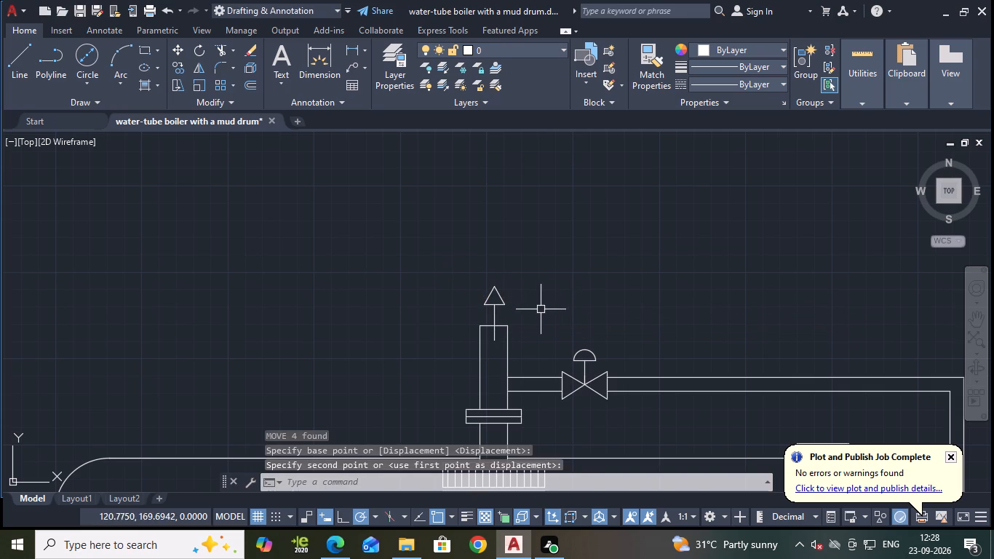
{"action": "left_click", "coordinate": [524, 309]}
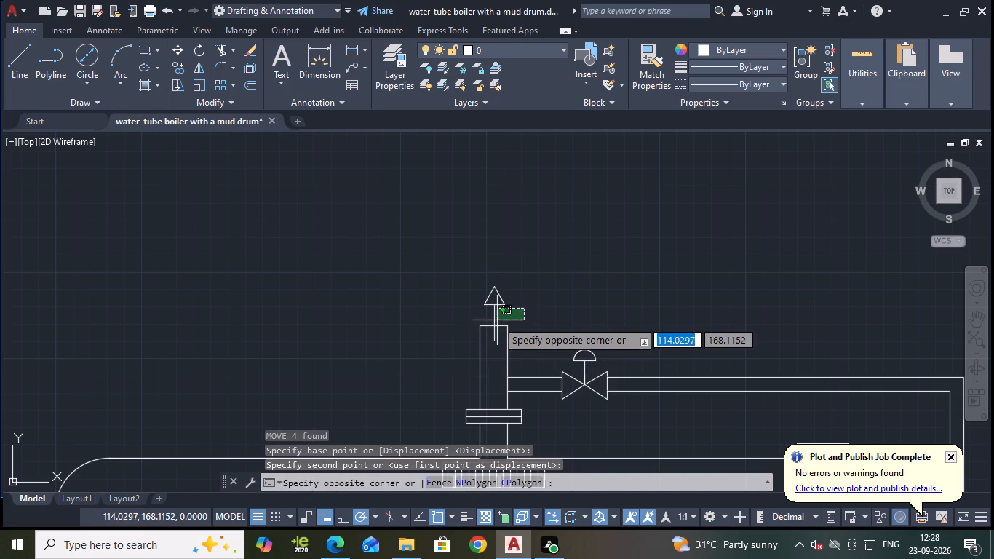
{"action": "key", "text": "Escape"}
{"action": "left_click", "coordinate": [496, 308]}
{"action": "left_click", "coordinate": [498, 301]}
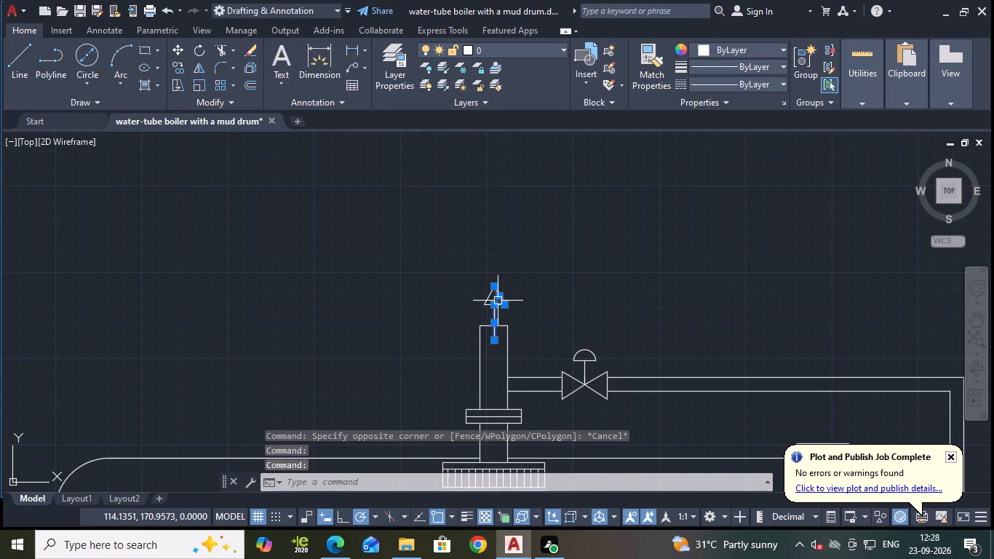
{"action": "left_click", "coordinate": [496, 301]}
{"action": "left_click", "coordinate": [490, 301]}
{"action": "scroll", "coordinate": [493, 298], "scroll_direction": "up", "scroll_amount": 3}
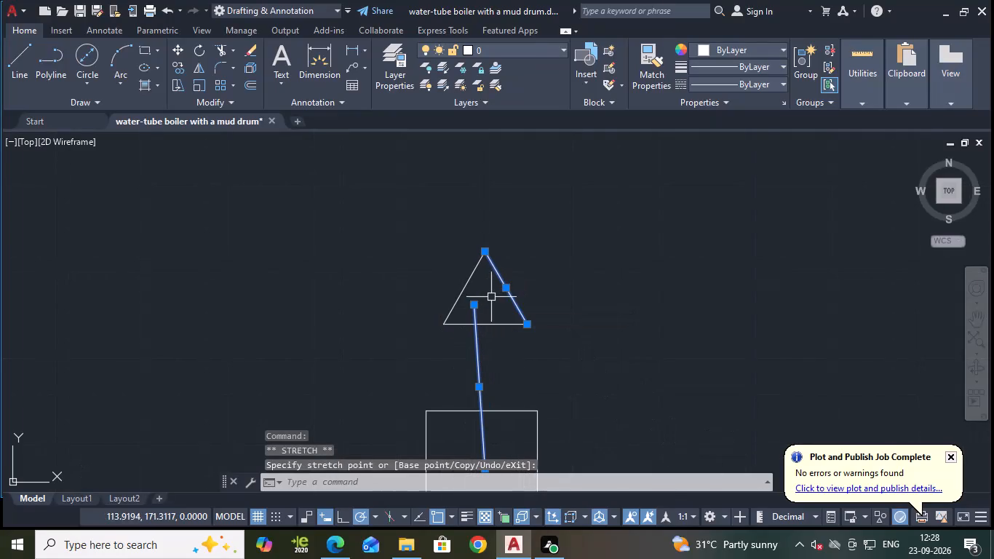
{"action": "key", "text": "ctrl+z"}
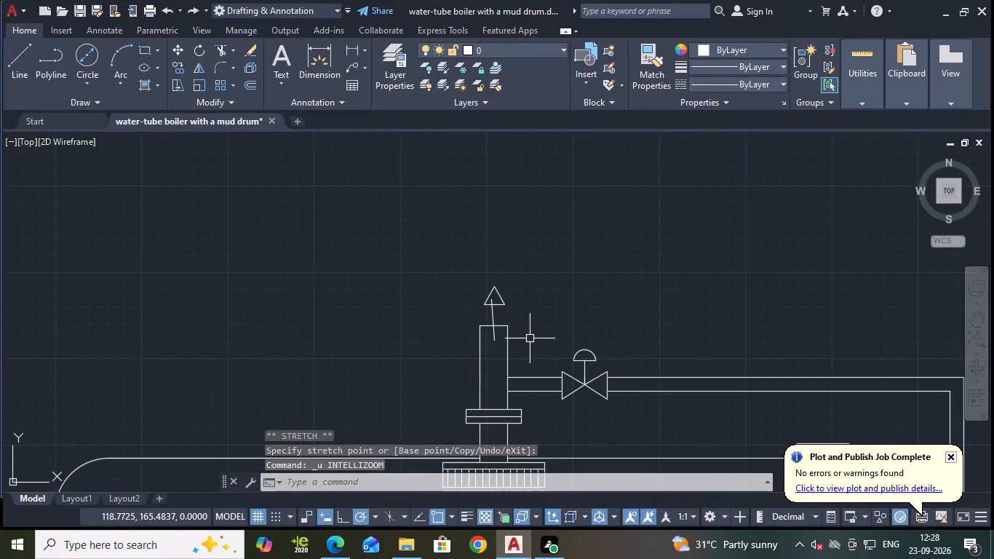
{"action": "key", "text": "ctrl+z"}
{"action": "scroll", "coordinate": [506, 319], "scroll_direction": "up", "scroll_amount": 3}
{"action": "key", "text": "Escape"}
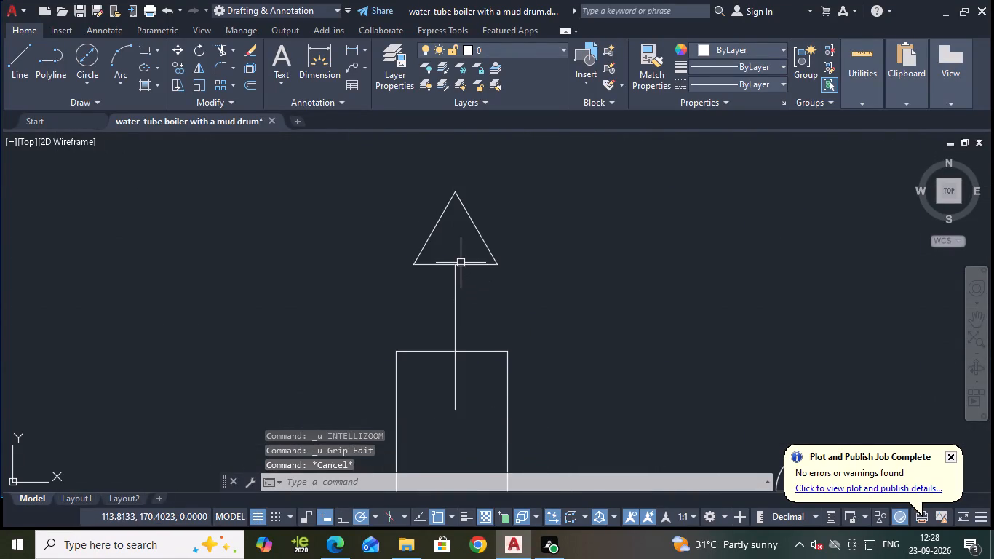
Join the arrowhead's three sides into a single polyline, including the shaft line in the Join selection.
{"action": "left_click", "coordinate": [461, 263]}
{"action": "left_click", "coordinate": [484, 248]}
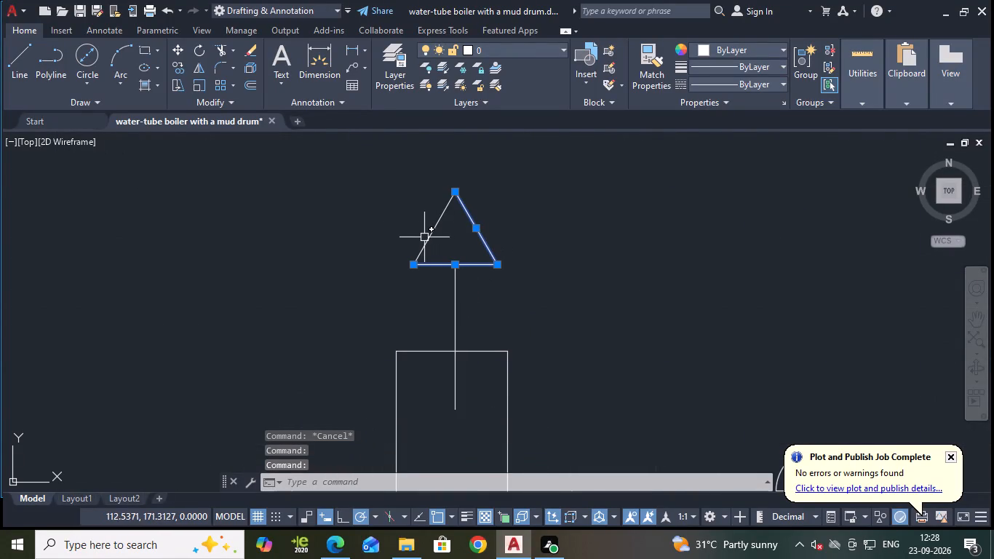
{"action": "left_click", "coordinate": [424, 237]}
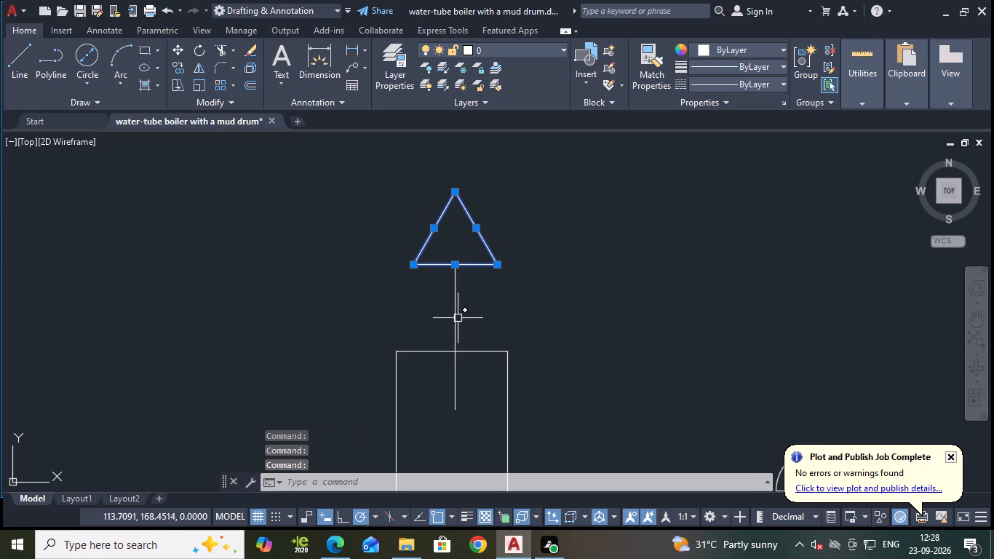
{"action": "left_click", "coordinate": [454, 325]}
{"action": "key", "text": "j"}
{"action": "key", "text": "Return"}
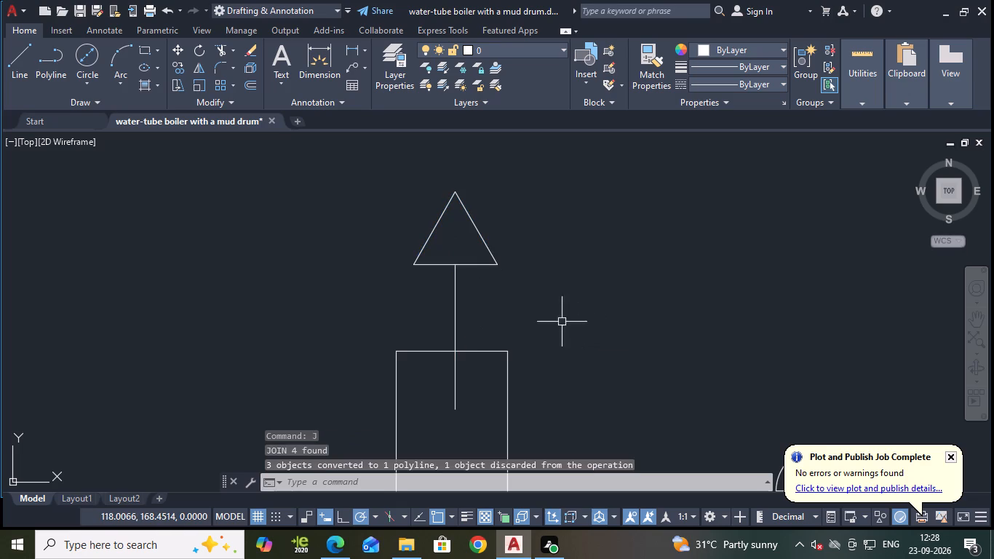
Copy the arrow by its base midpoint to the open space above and to the right of the steam outlet pipe.
{"action": "left_click", "coordinate": [467, 268]}
{"action": "left_click", "coordinate": [452, 306]}
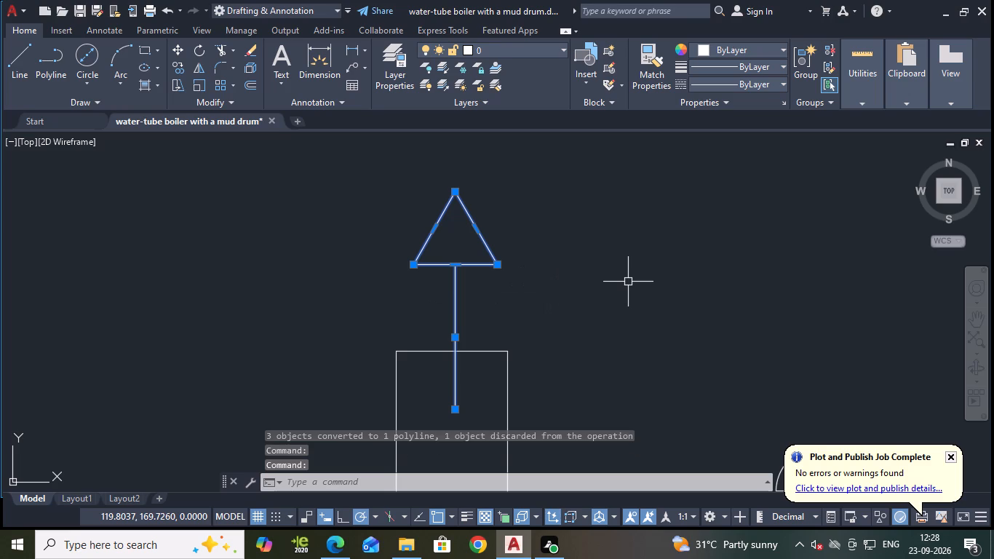
{"action": "type", "text": "co"}
{"action": "key", "text": "Return"}
{"action": "left_click", "coordinate": [453, 264]}
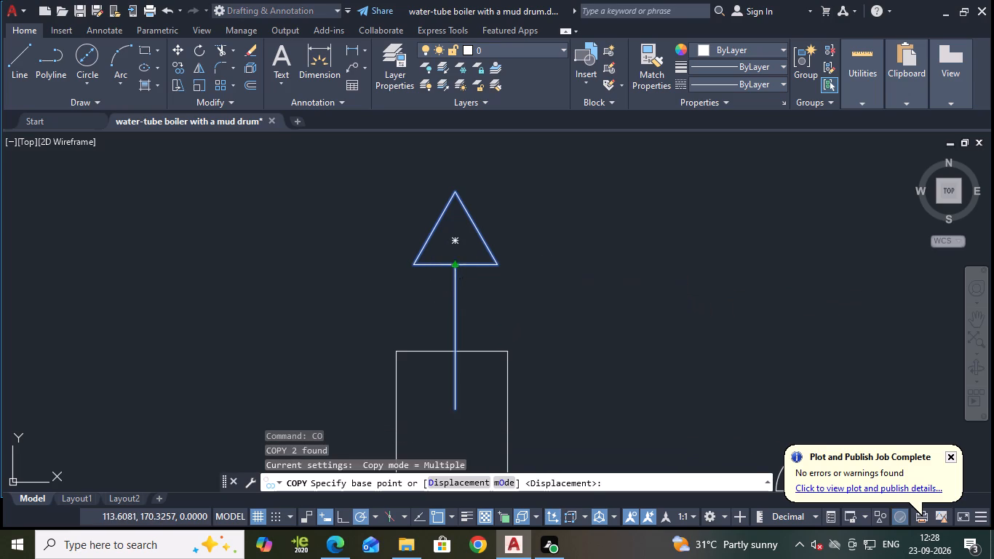
{"action": "scroll", "coordinate": [680, 285], "scroll_direction": "down", "scroll_amount": 2}
{"action": "middle_click_drag", "start_coordinate": [702, 270], "coordinate": [519, 262]}
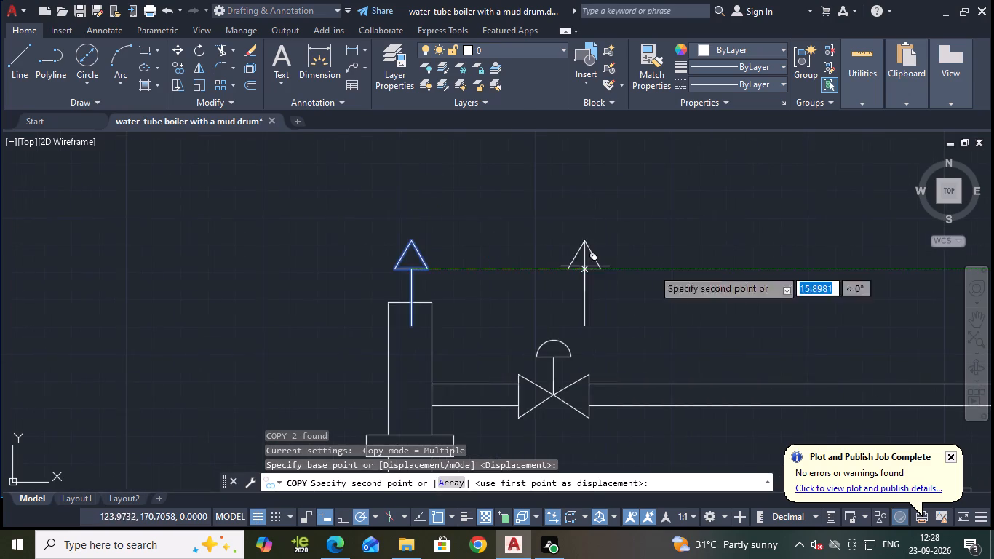
{"action": "scroll", "coordinate": [733, 267], "scroll_direction": "down", "scroll_amount": 2}
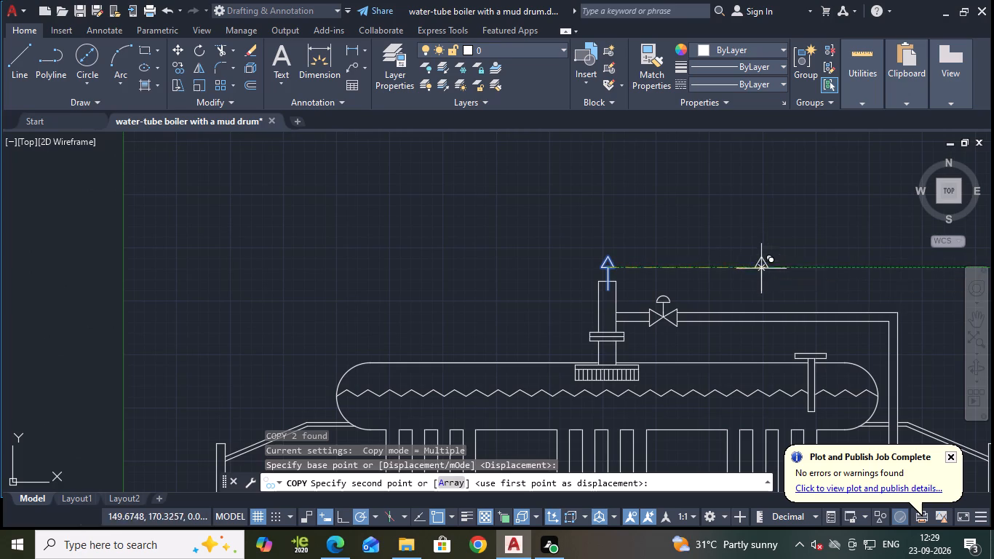
{"action": "left_click", "coordinate": [643, 237]}
{"action": "key", "text": "Escape"}
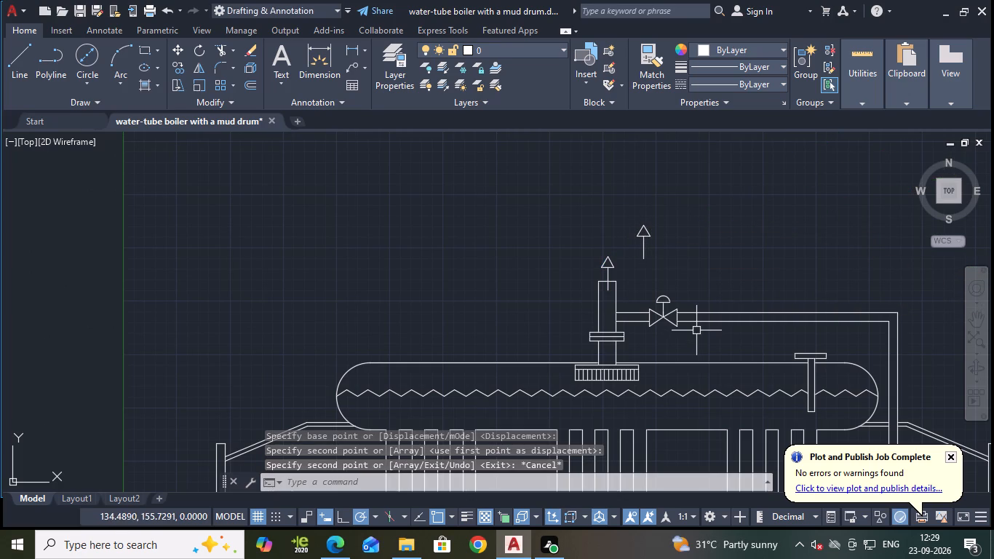
Save the drawing.
{"action": "key", "text": "ctrl+s"}
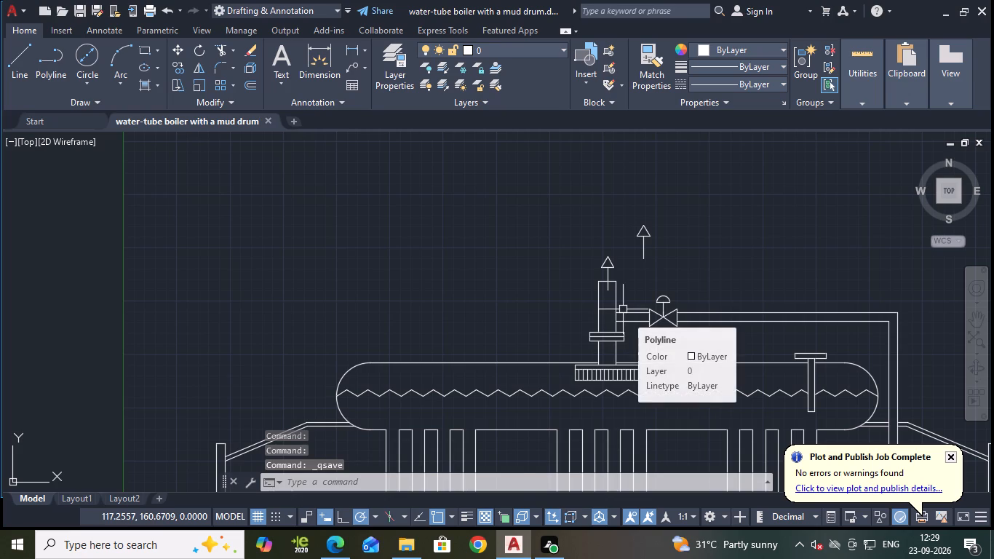
Stretch the right end of the boiler's horizontal centreline straight outward, well beyond the right end flange.
{"action": "scroll", "coordinate": [623, 309], "scroll_direction": "down", "scroll_amount": 1}
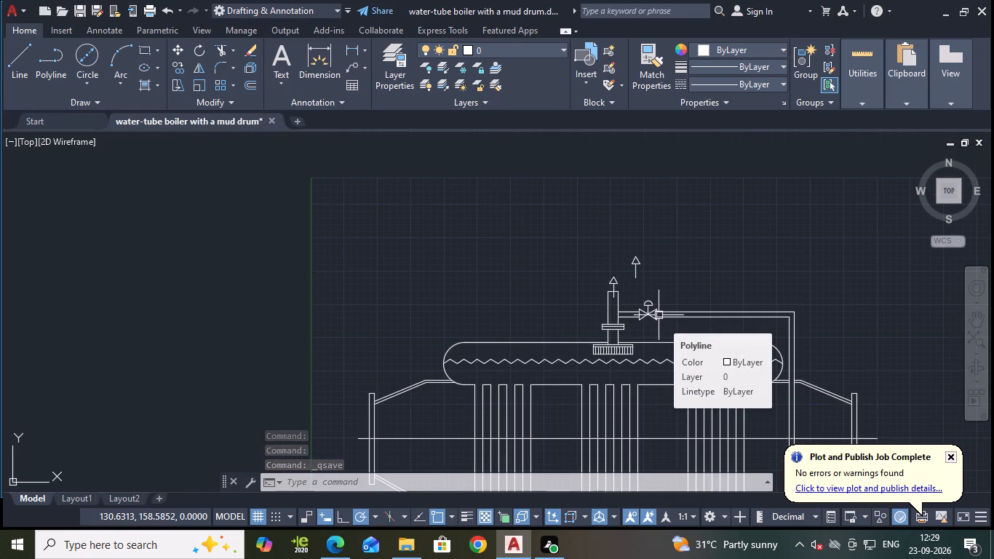
{"action": "scroll", "coordinate": [755, 316], "scroll_direction": "down", "scroll_amount": 1}
{"action": "middle_click_drag", "start_coordinate": [849, 334], "coordinate": [811, 320]}
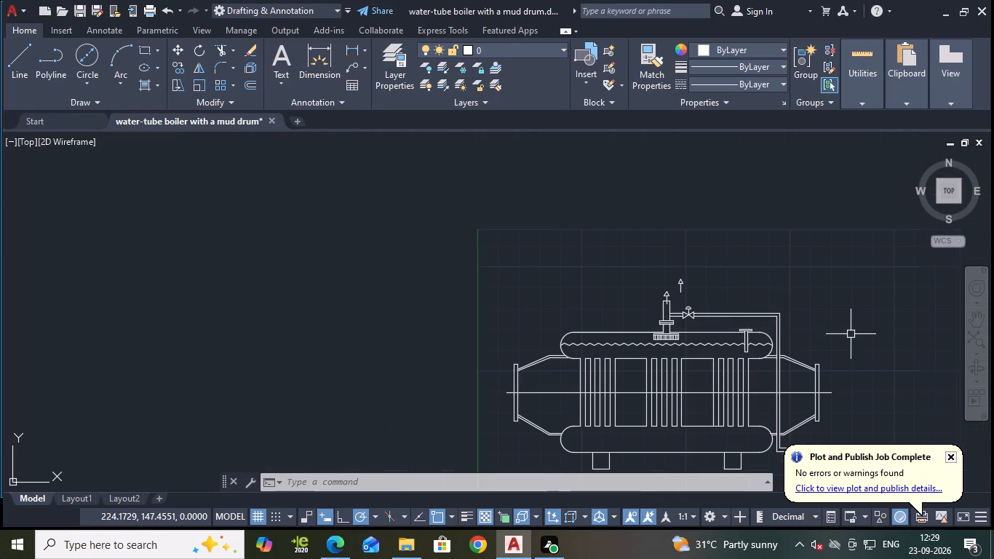
{"action": "middle_click_drag", "start_coordinate": [811, 320], "coordinate": [673, 298]}
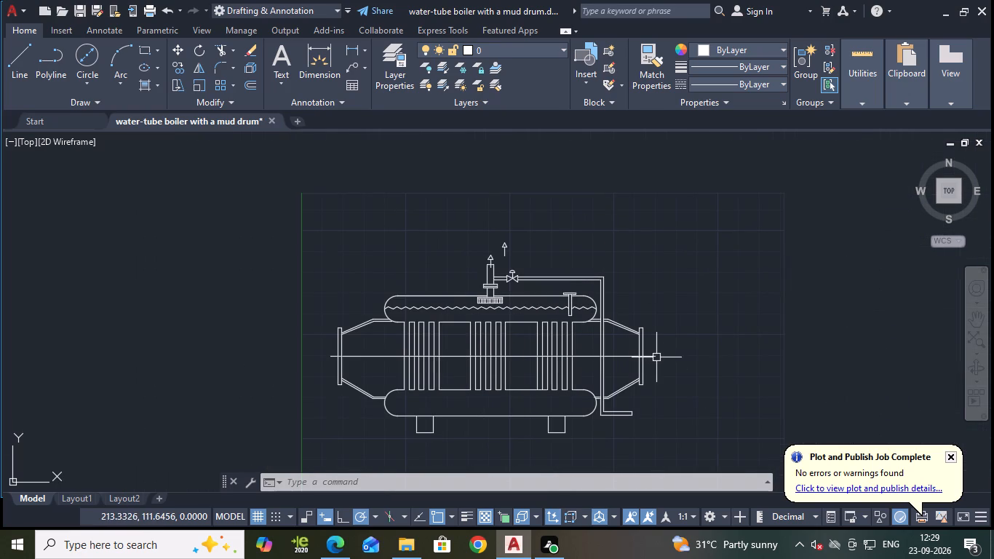
{"action": "left_click", "coordinate": [653, 357]}
{"action": "left_click", "coordinate": [652, 357]}
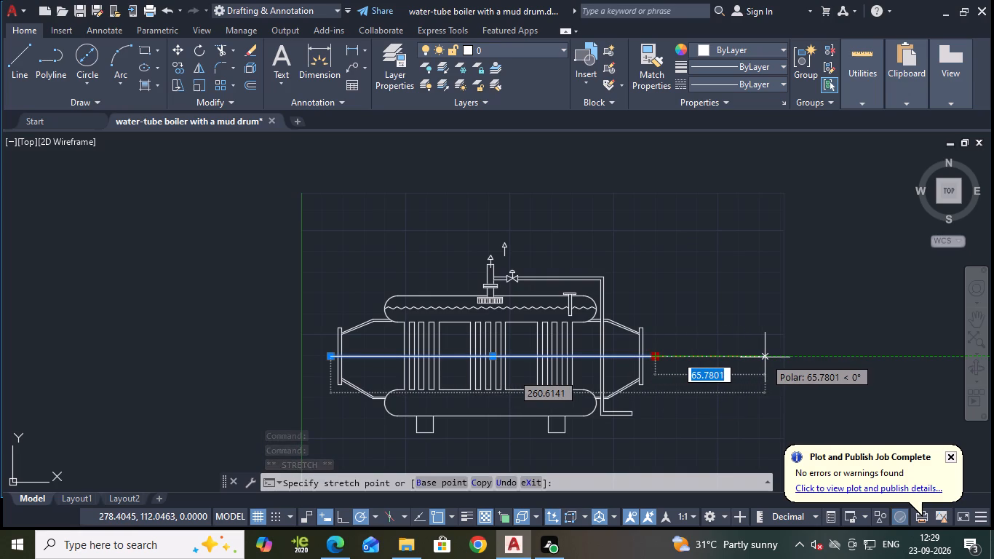
{"action": "left_click", "coordinate": [772, 357]}
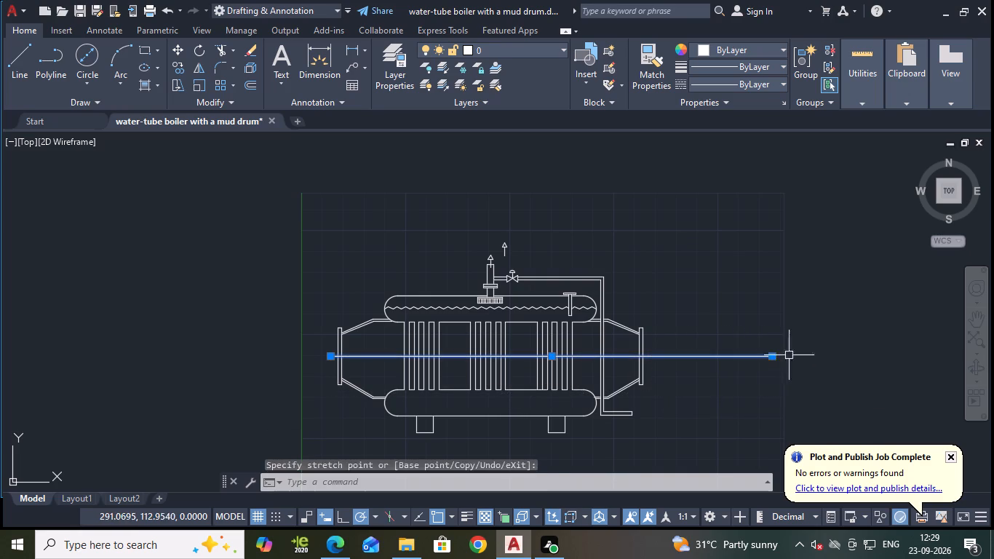
{"action": "key", "text": "Escape"}
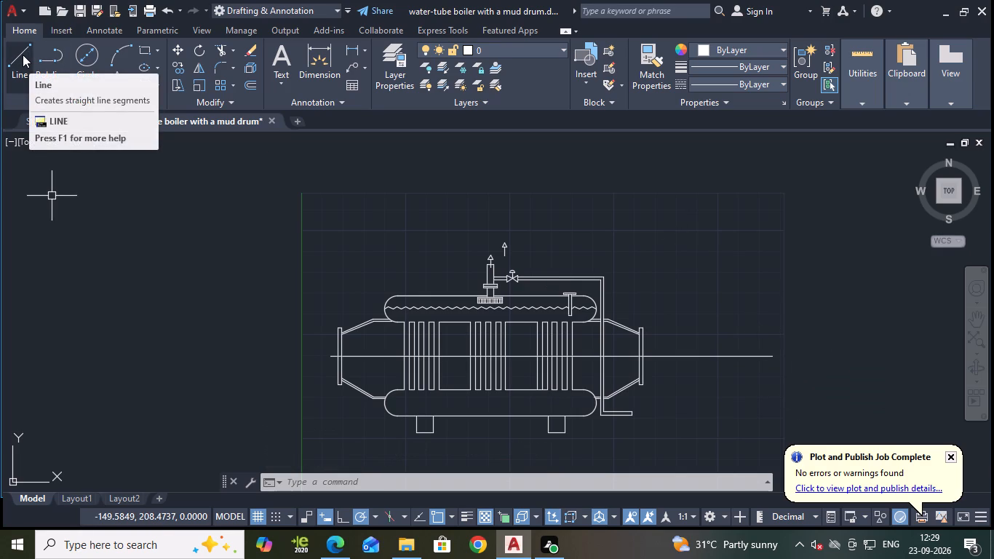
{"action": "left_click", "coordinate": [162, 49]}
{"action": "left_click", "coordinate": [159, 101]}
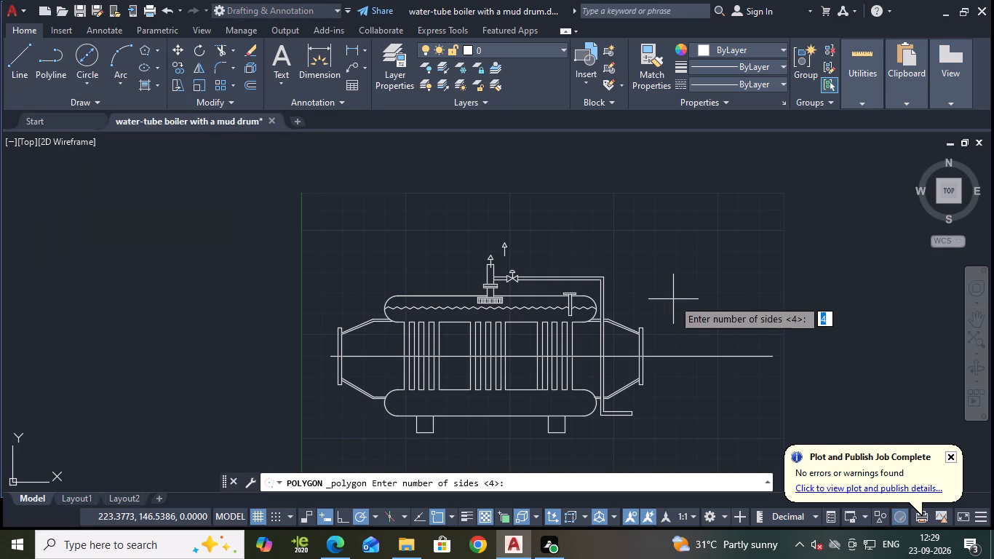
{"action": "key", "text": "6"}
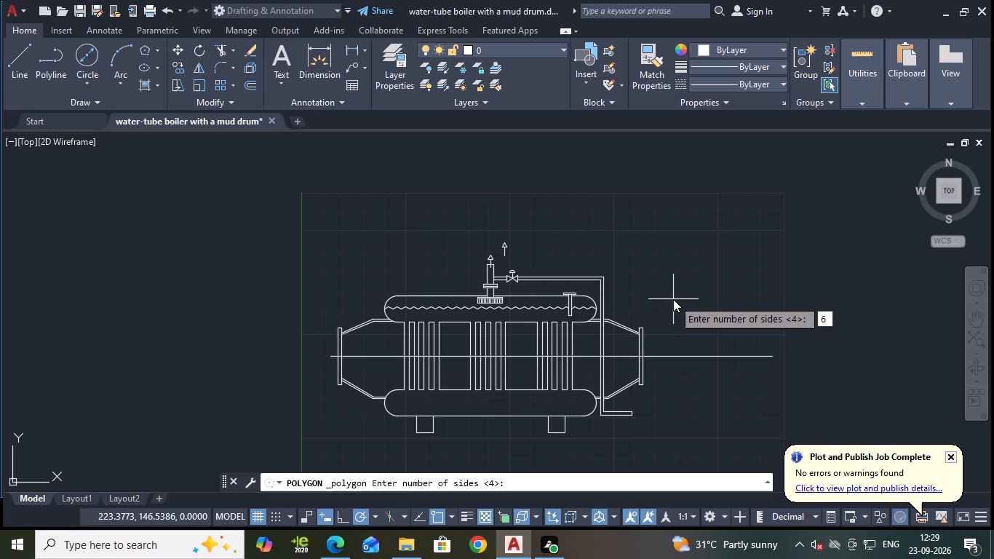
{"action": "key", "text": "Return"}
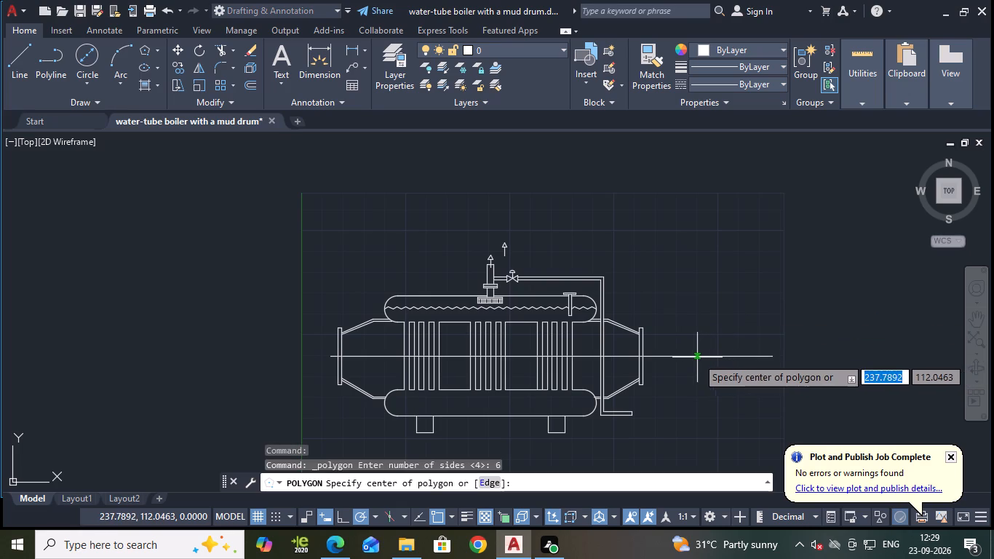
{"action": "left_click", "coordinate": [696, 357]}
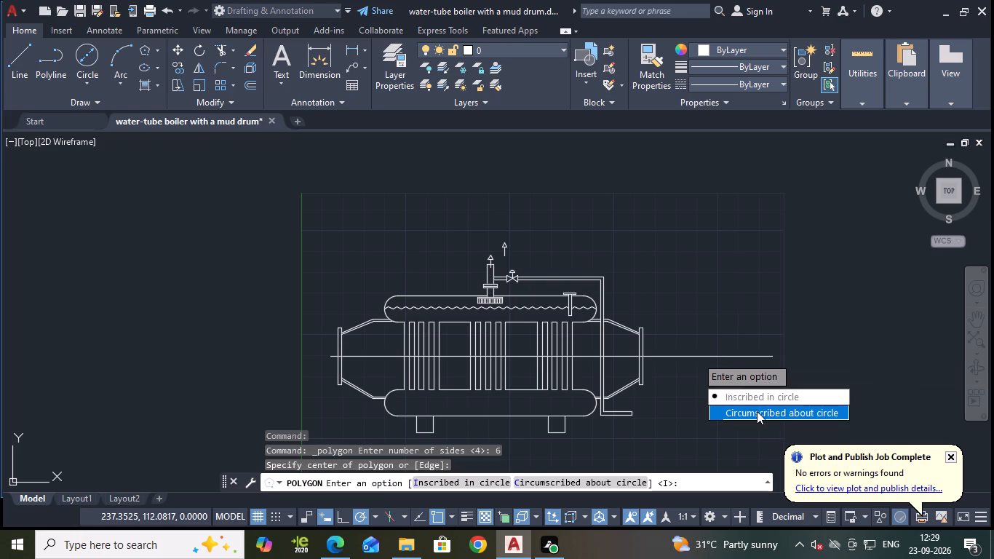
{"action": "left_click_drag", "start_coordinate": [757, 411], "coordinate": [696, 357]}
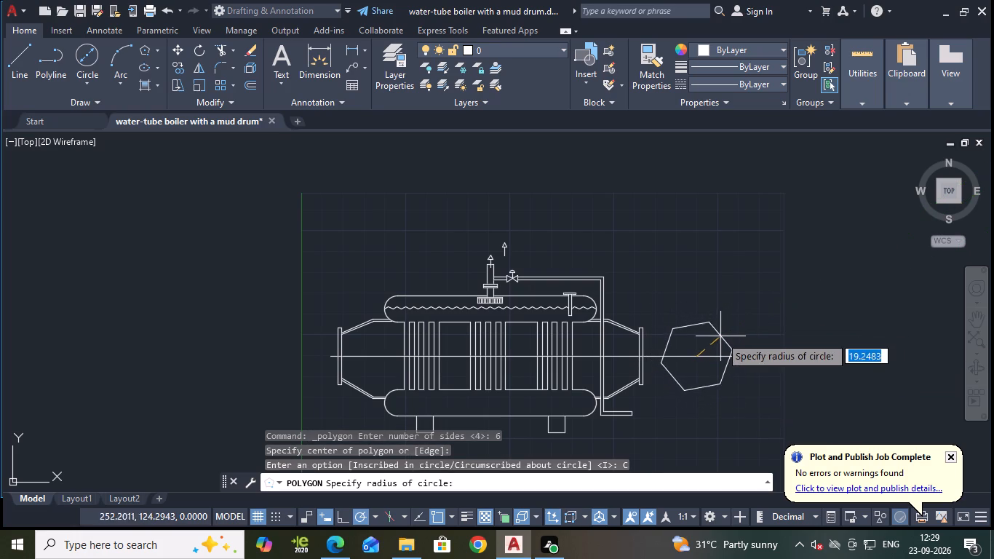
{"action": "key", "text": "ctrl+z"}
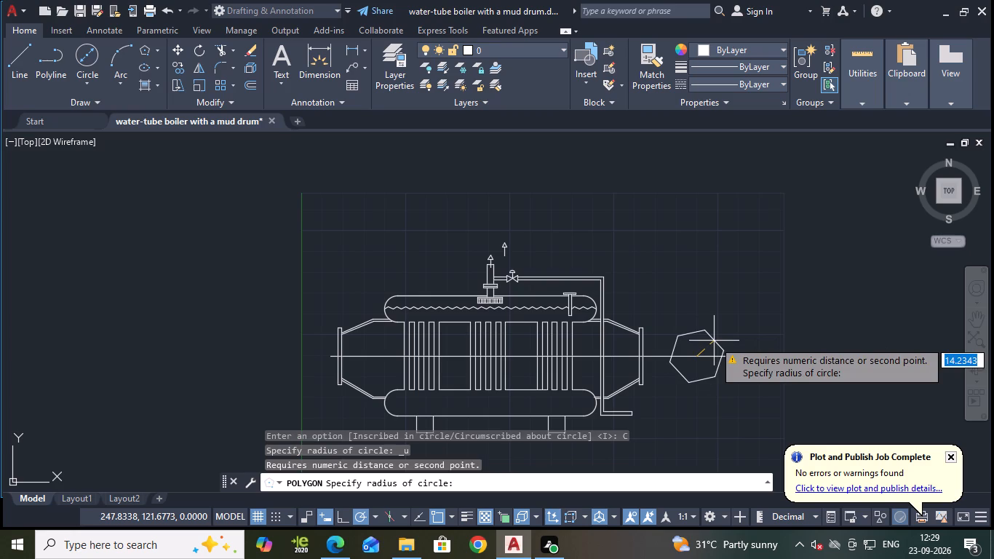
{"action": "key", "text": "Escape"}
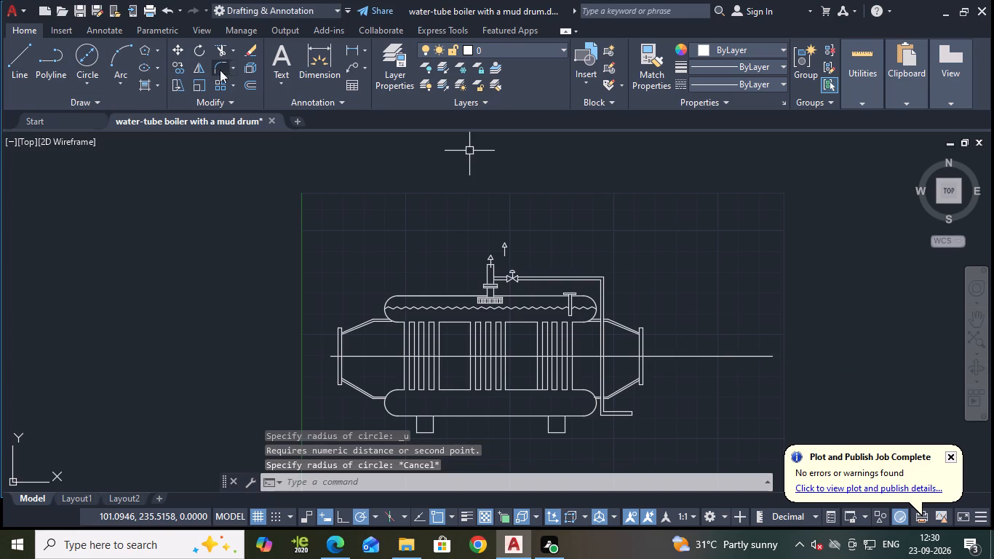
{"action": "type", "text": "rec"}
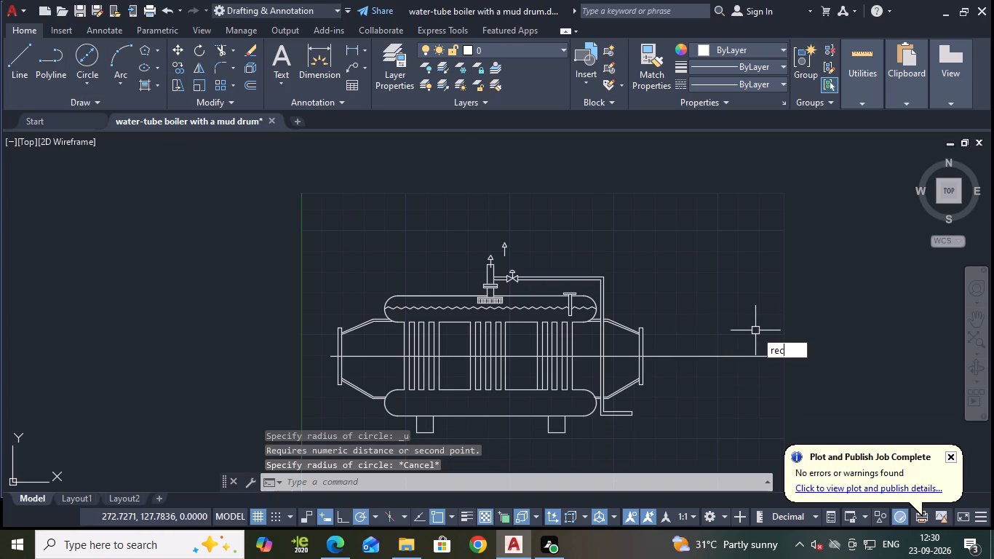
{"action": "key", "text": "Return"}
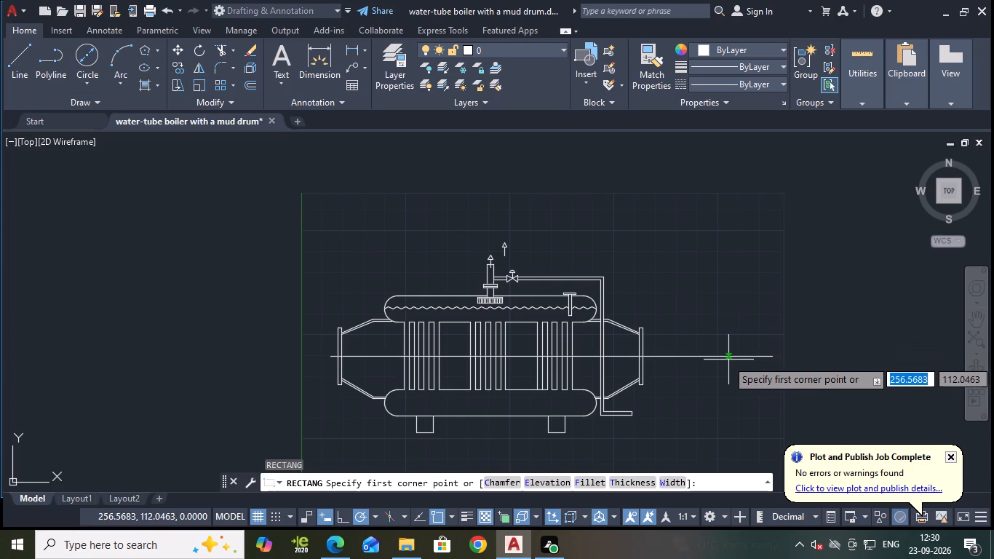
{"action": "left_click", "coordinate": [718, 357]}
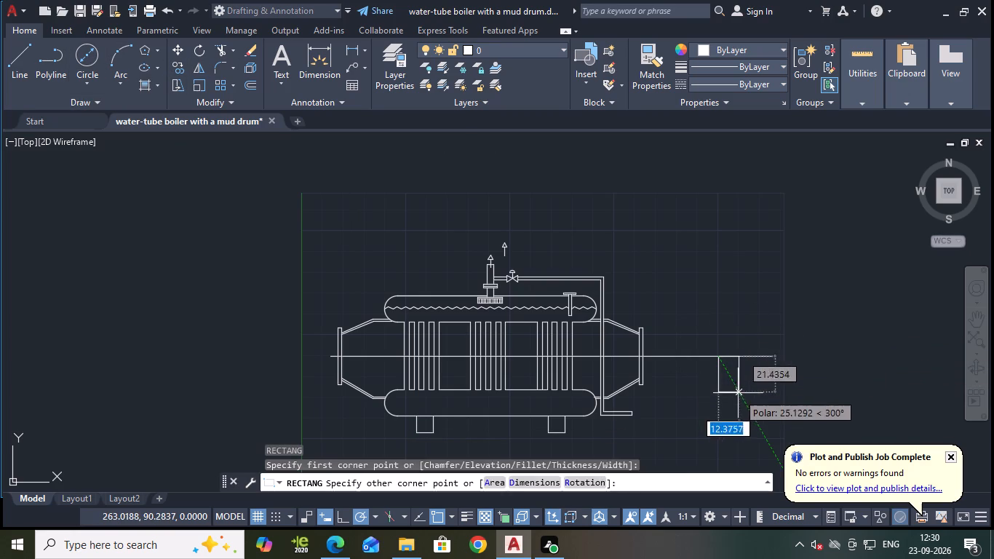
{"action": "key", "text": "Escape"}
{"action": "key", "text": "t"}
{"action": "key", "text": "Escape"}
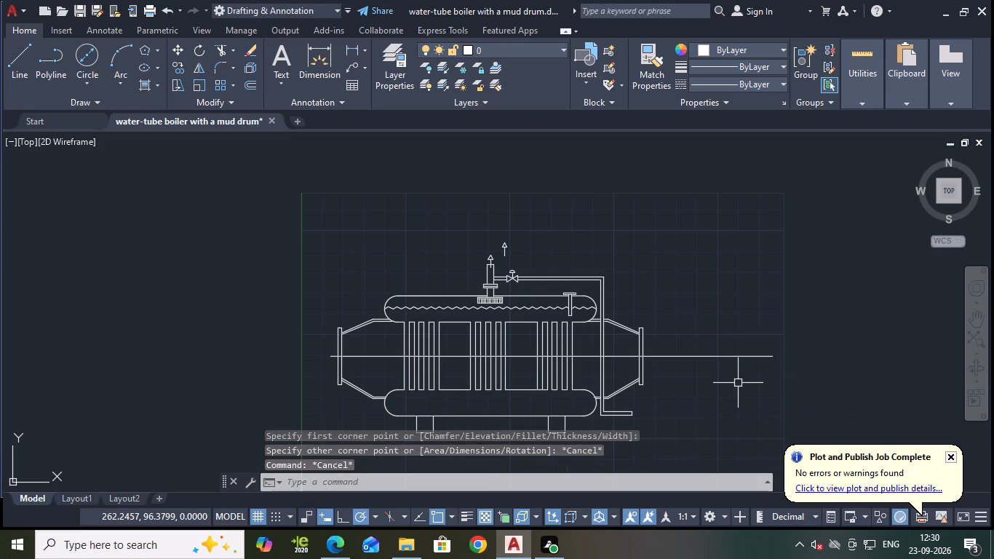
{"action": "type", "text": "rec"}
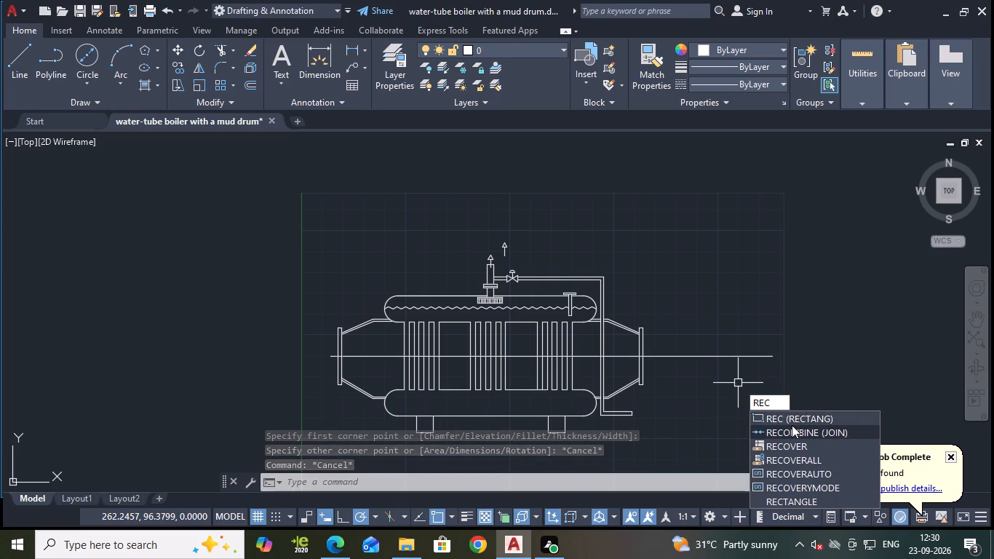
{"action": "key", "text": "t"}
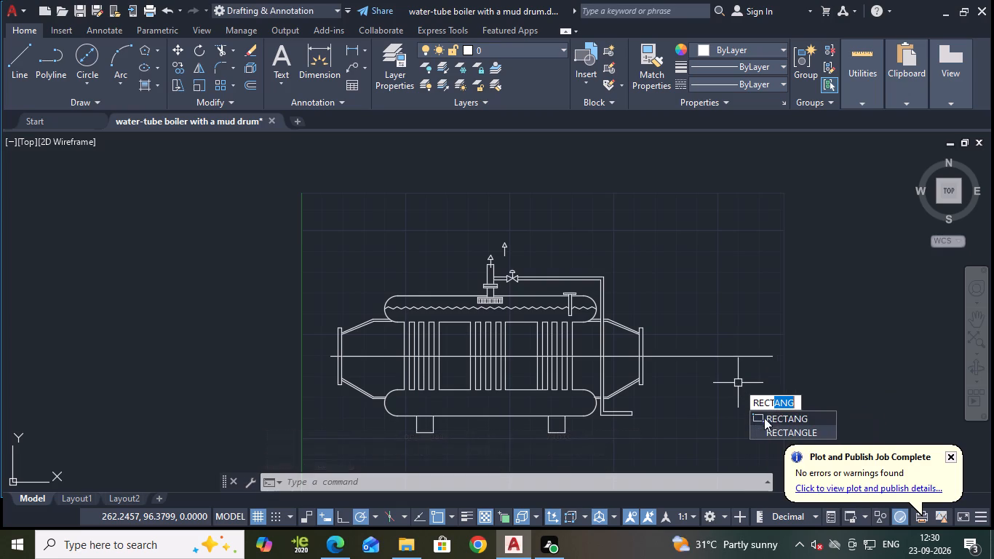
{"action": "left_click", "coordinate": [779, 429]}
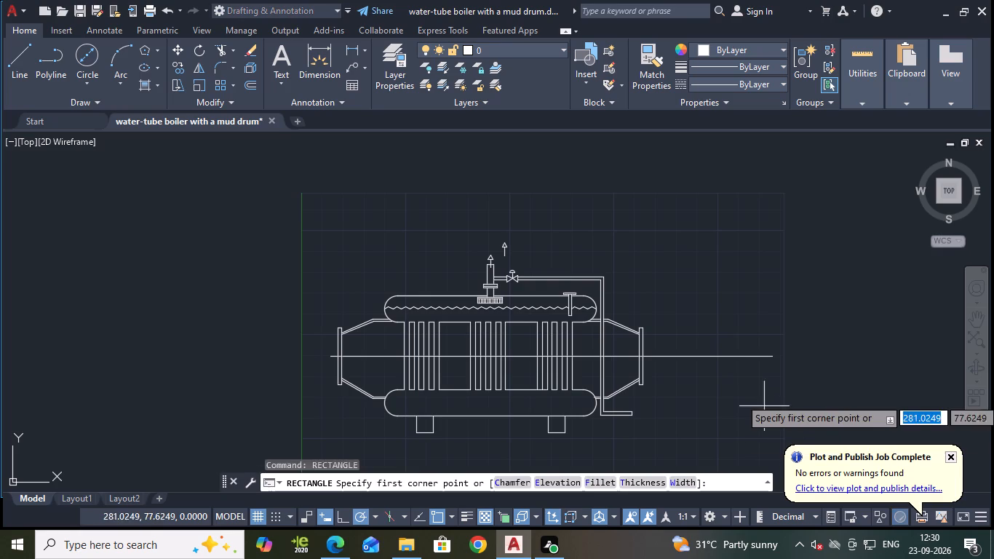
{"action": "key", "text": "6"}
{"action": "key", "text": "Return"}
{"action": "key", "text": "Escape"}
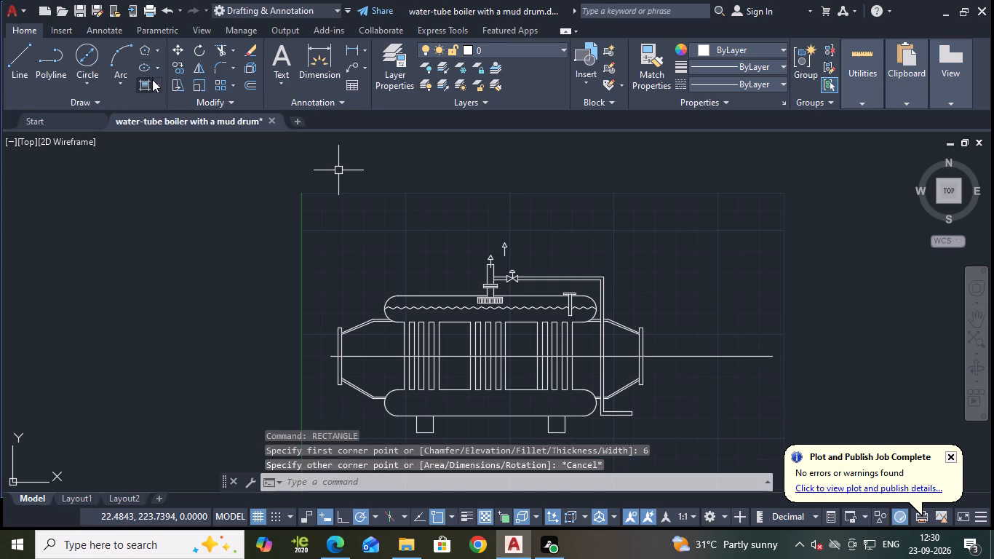
Draw a six-sided polygon inscribed in a circle of radius about 33, centred on the extended centreline beyond the right end flange.
{"action": "left_click", "coordinate": [142, 45]}
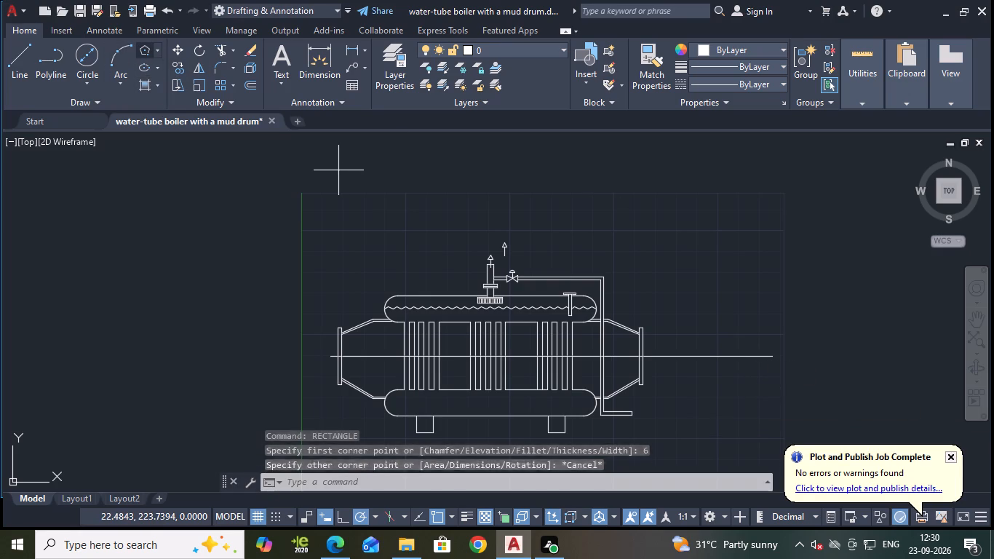
{"action": "key", "text": "Return"}
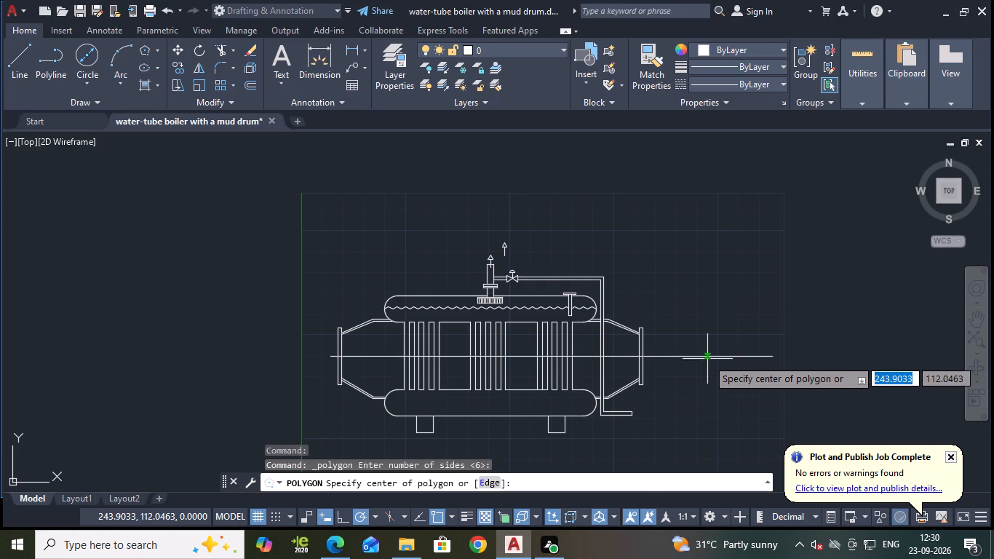
{"action": "left_click", "coordinate": [707, 356]}
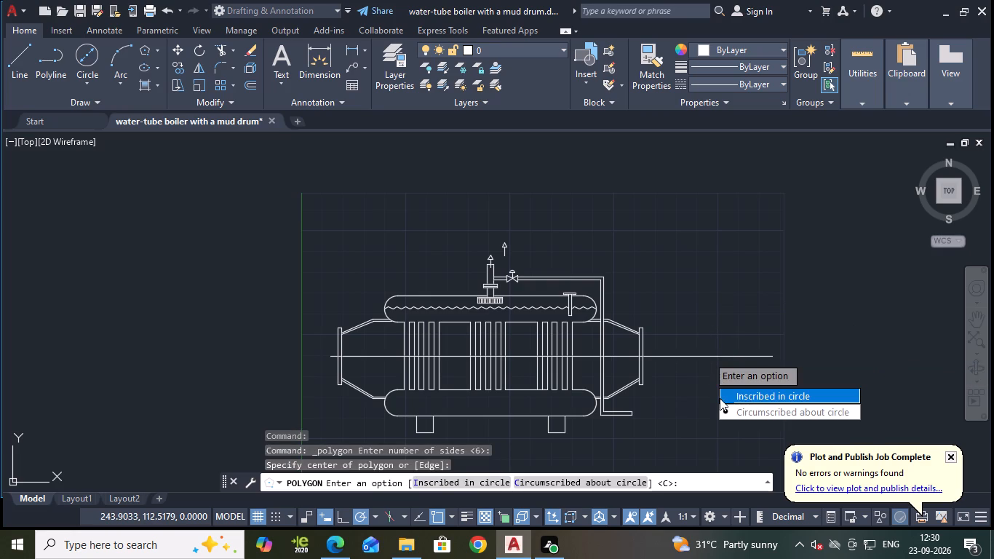
{"action": "left_click_drag", "start_coordinate": [763, 399], "coordinate": [707, 356]}
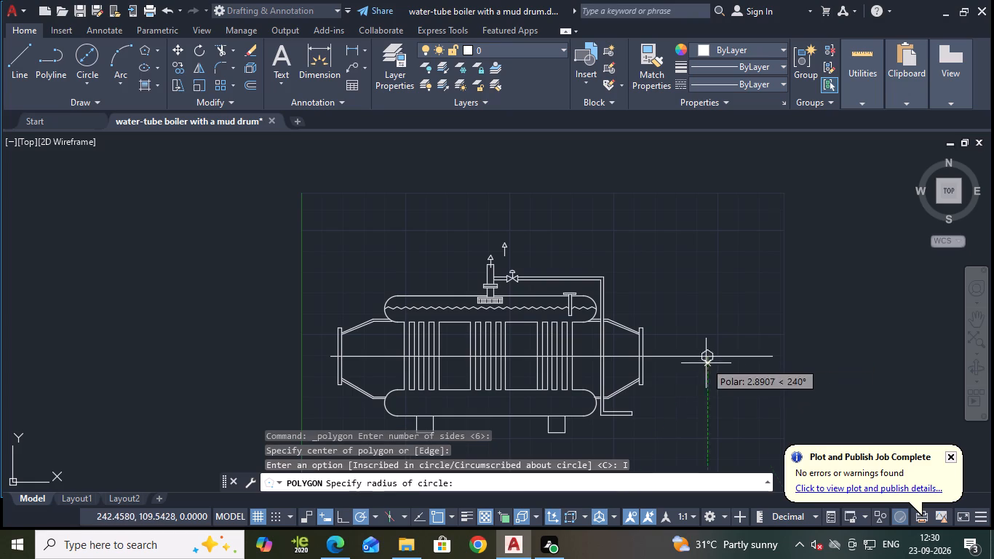
{"action": "left_click", "coordinate": [737, 403]}
{"action": "key", "text": "Escape"}
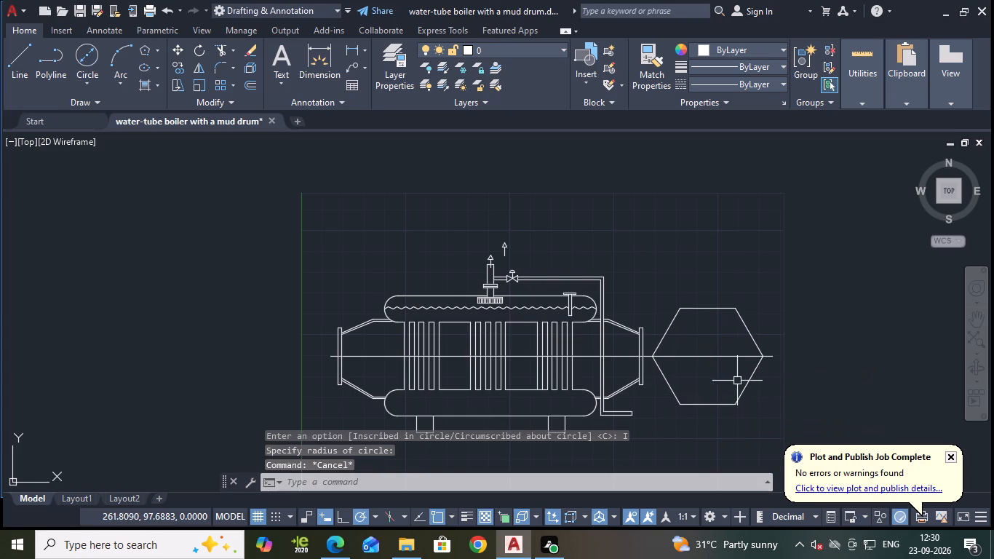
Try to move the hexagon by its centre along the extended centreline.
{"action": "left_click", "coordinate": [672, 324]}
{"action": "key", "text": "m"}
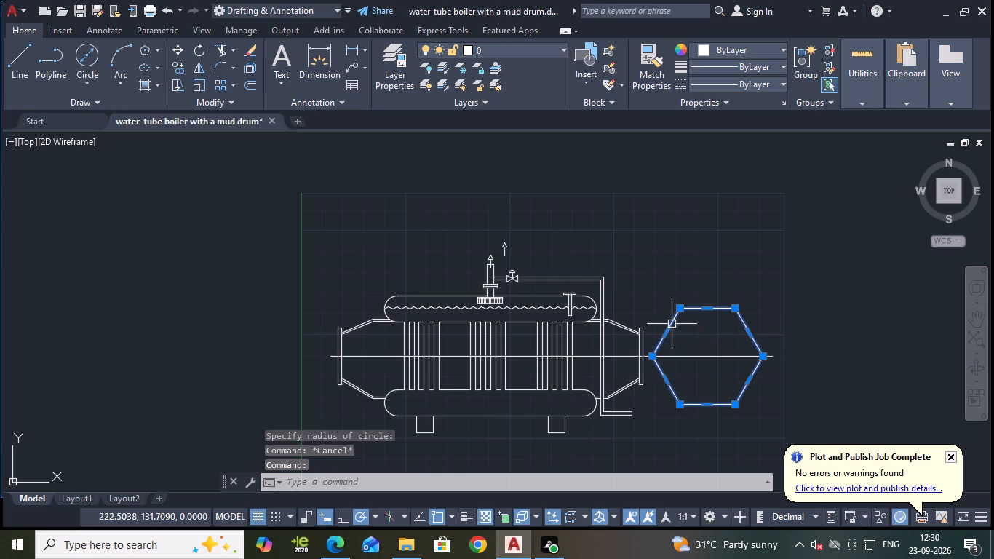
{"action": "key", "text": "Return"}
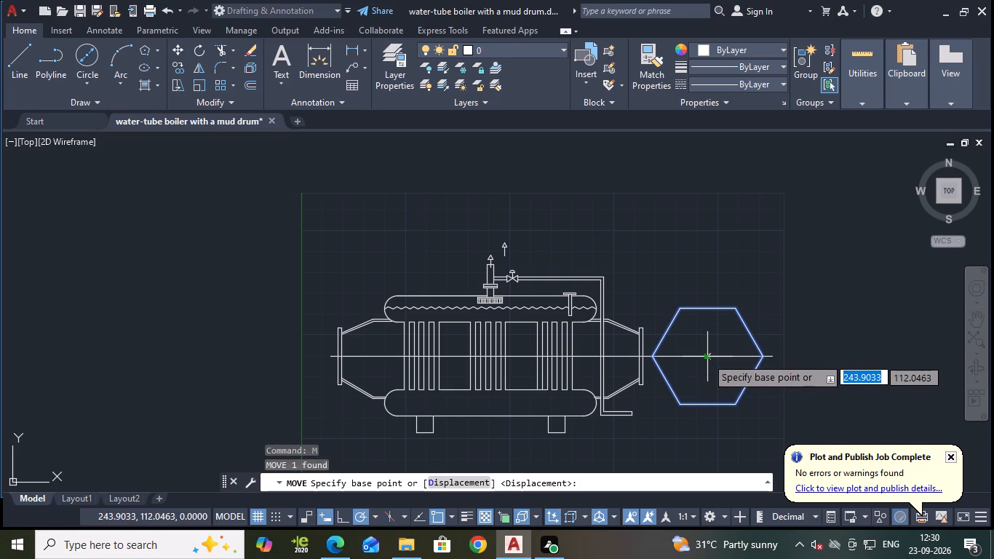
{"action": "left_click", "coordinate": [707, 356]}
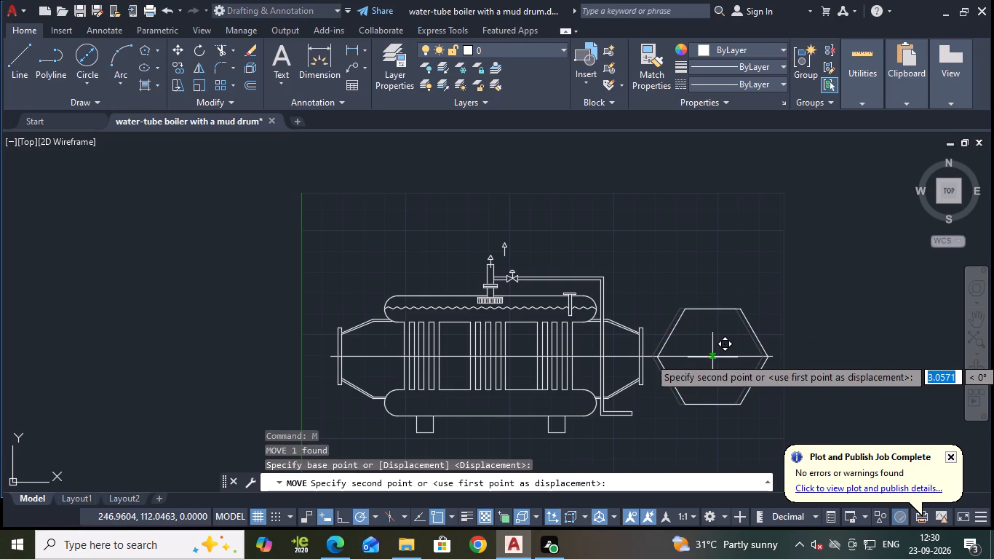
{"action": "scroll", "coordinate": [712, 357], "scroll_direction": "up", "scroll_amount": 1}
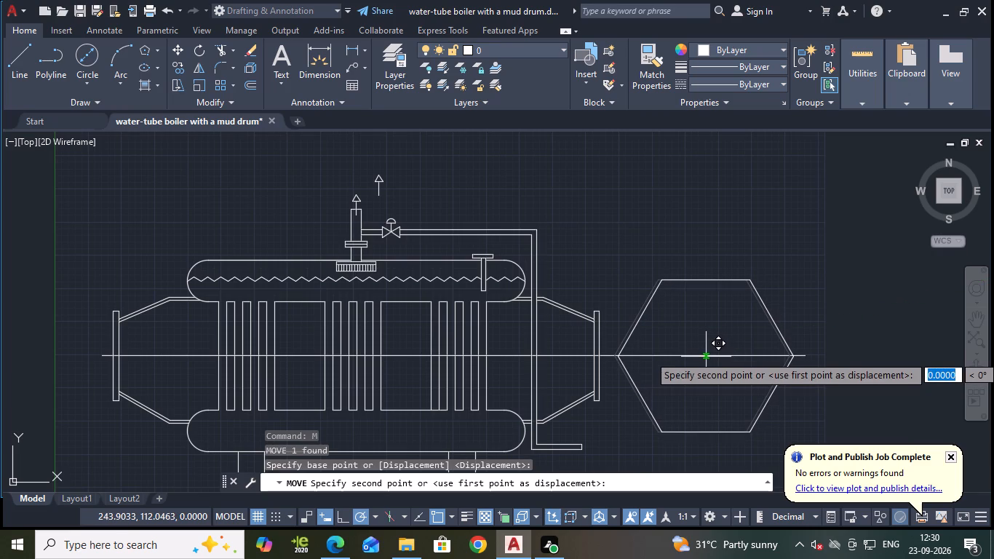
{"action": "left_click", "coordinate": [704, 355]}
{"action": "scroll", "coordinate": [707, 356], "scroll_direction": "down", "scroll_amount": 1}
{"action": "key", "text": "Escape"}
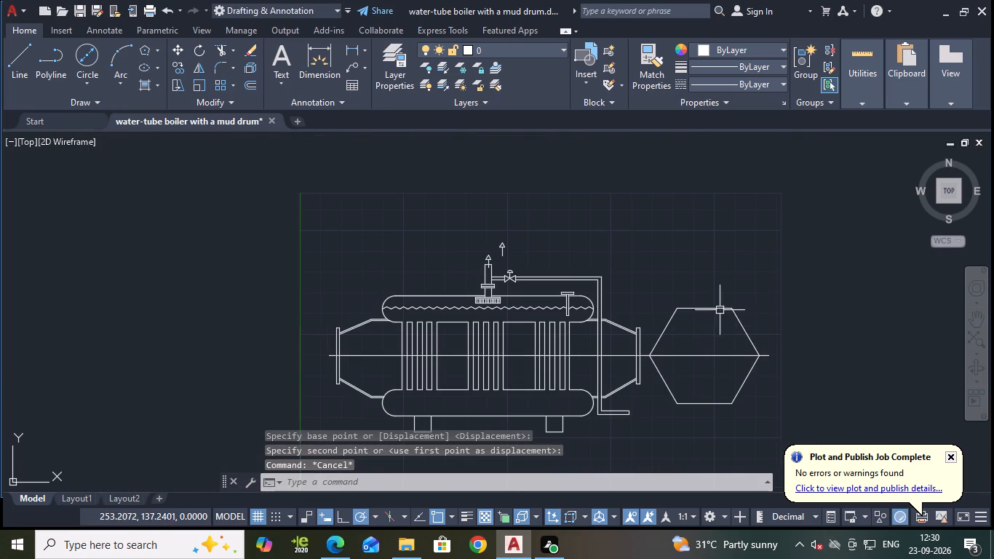
Offset the hexagon inward through a point about 5.3 units inside its outline.
{"action": "left_click", "coordinate": [718, 309]}
{"action": "key", "text": "o"}
{"action": "key", "text": "Return"}
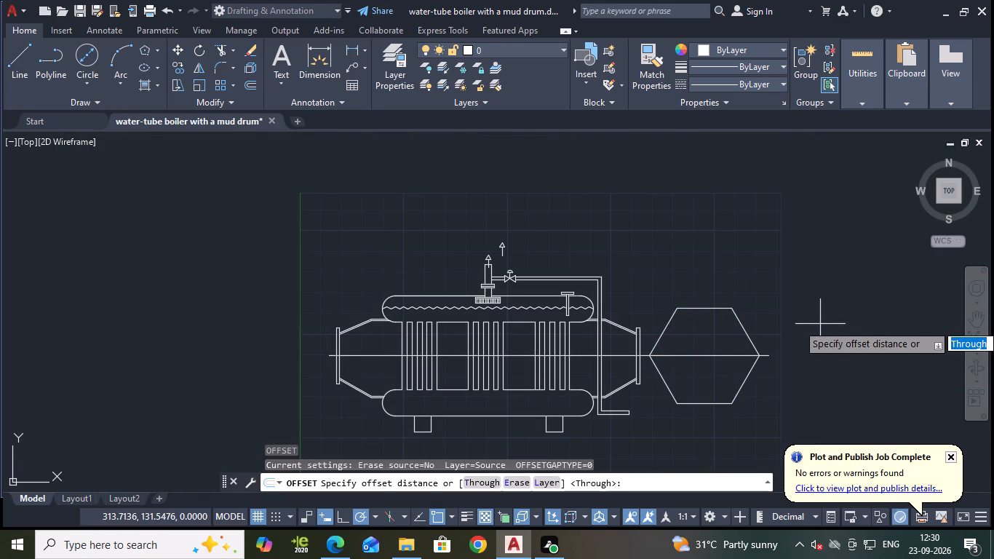
{"action": "key", "text": "Return"}
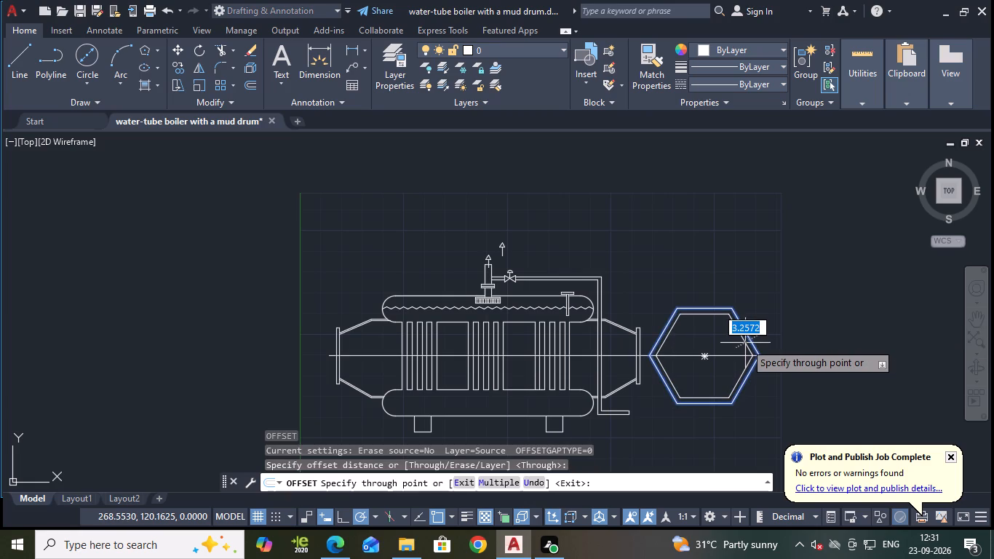
{"action": "scroll", "coordinate": [745, 343], "scroll_direction": "up", "scroll_amount": 1}
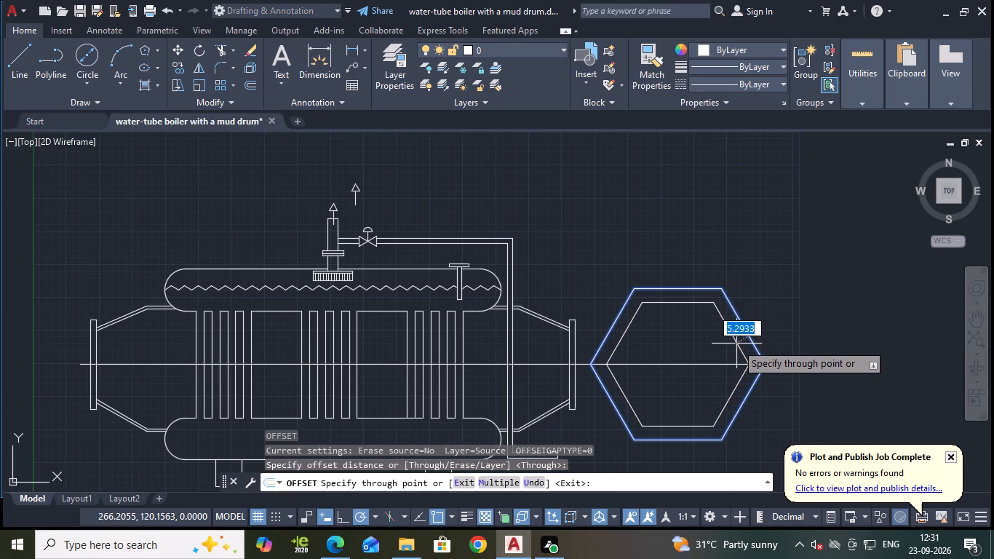
{"action": "left_click", "coordinate": [736, 344]}
{"action": "key", "text": "Escape"}
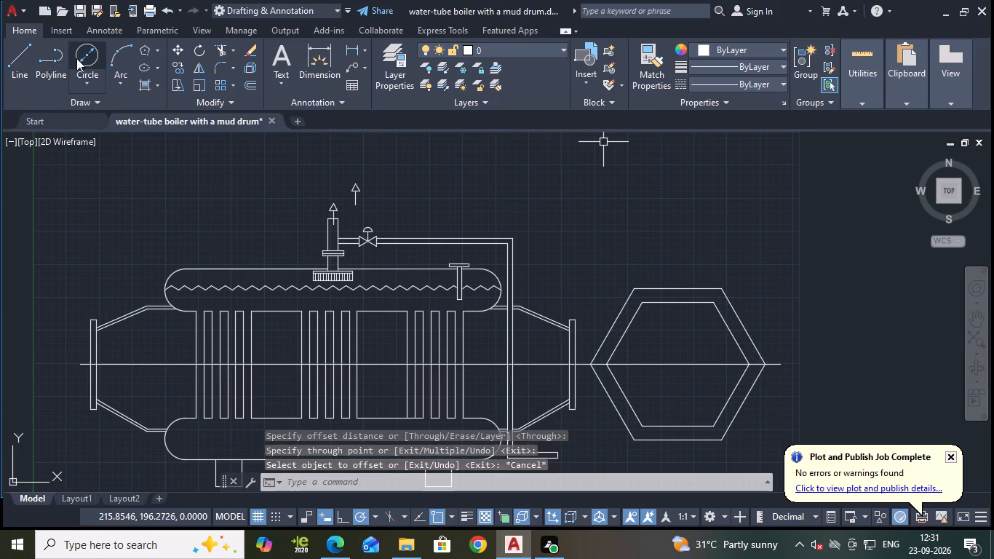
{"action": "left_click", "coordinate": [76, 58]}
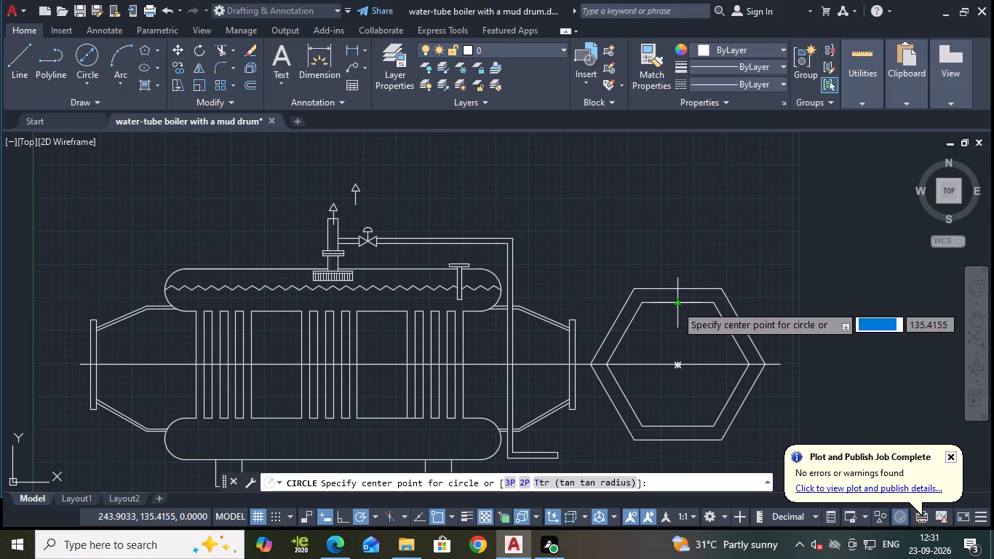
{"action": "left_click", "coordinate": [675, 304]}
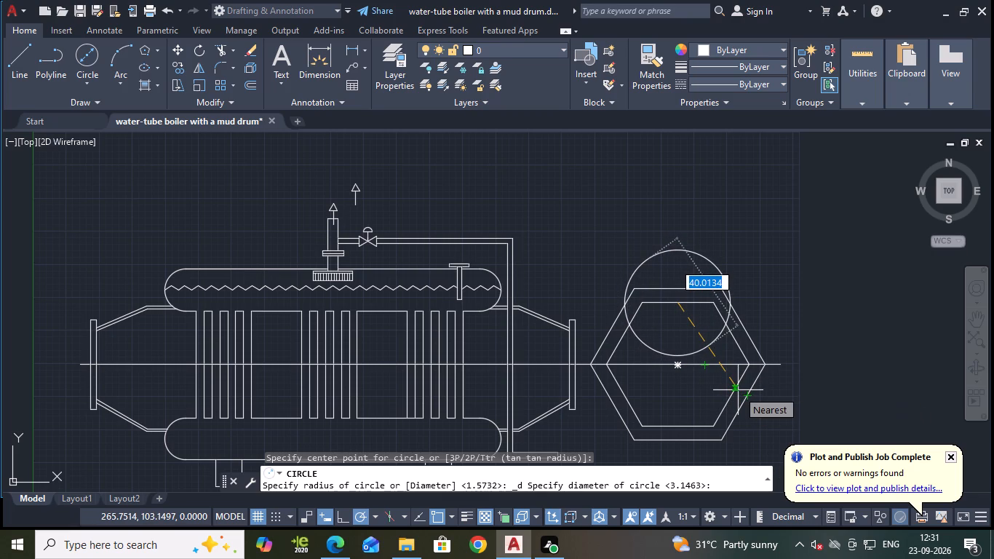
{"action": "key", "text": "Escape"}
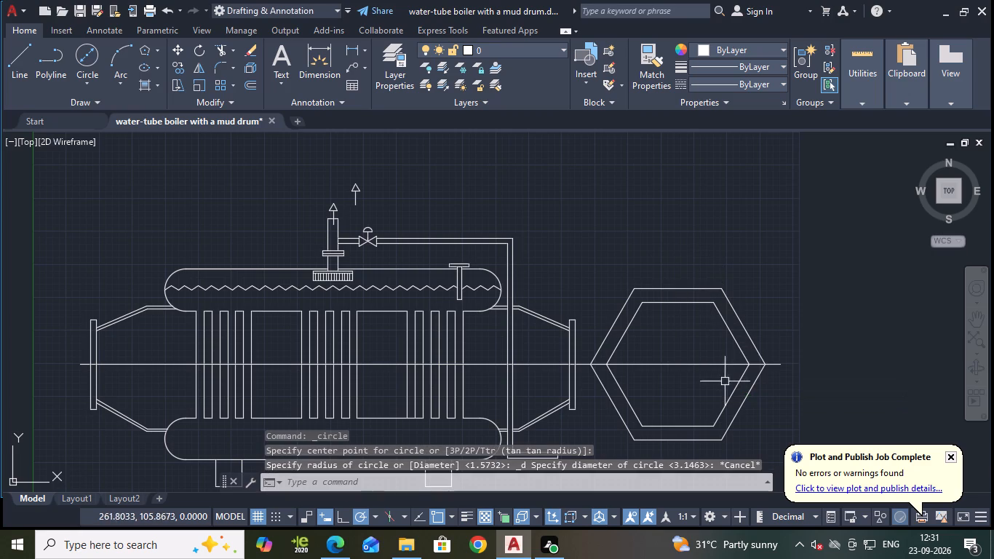
Rotate both hexagons 30° about their common centre so a vertex points straight up.
{"action": "left_click", "coordinate": [728, 395]}
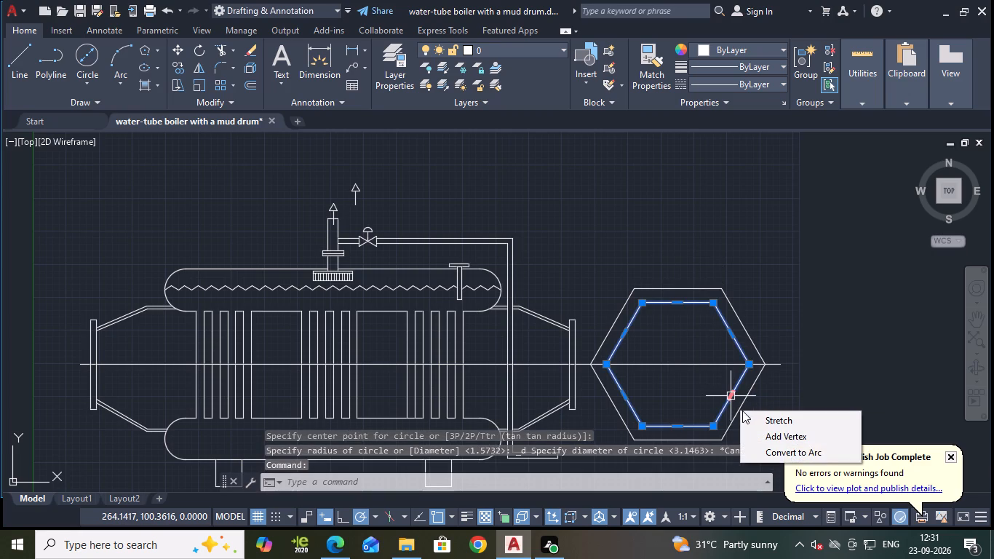
{"action": "left_click", "coordinate": [760, 358]}
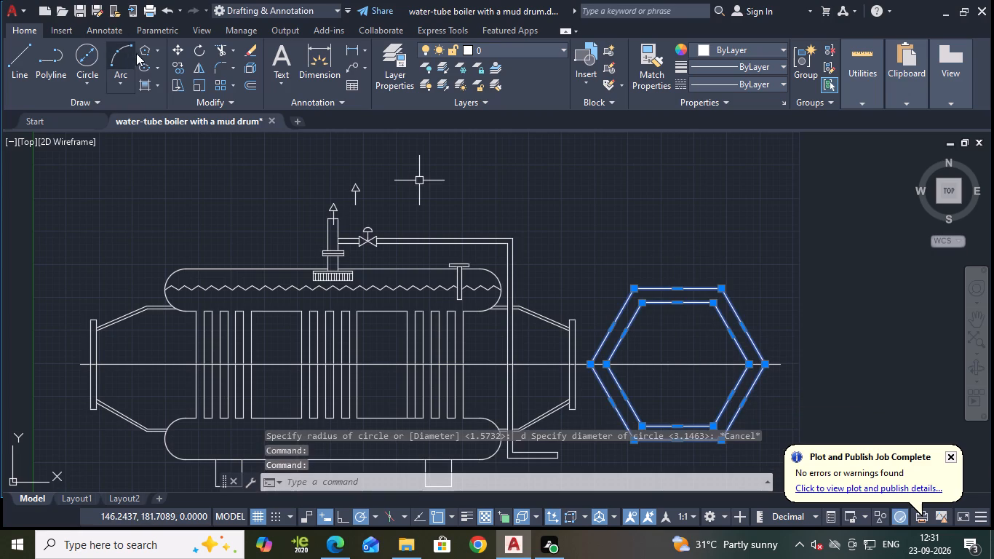
{"action": "left_click", "coordinate": [199, 48]}
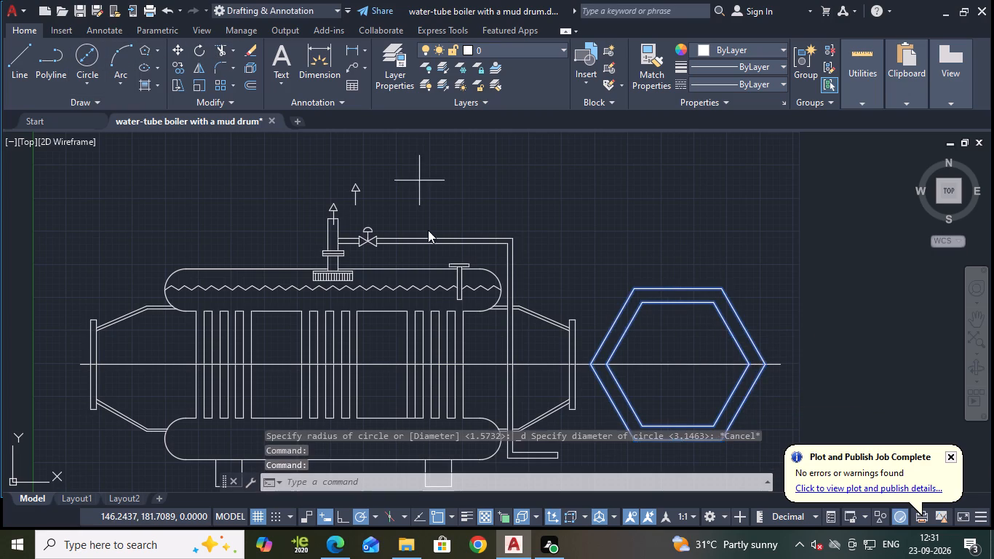
{"action": "left_click", "coordinate": [677, 365]}
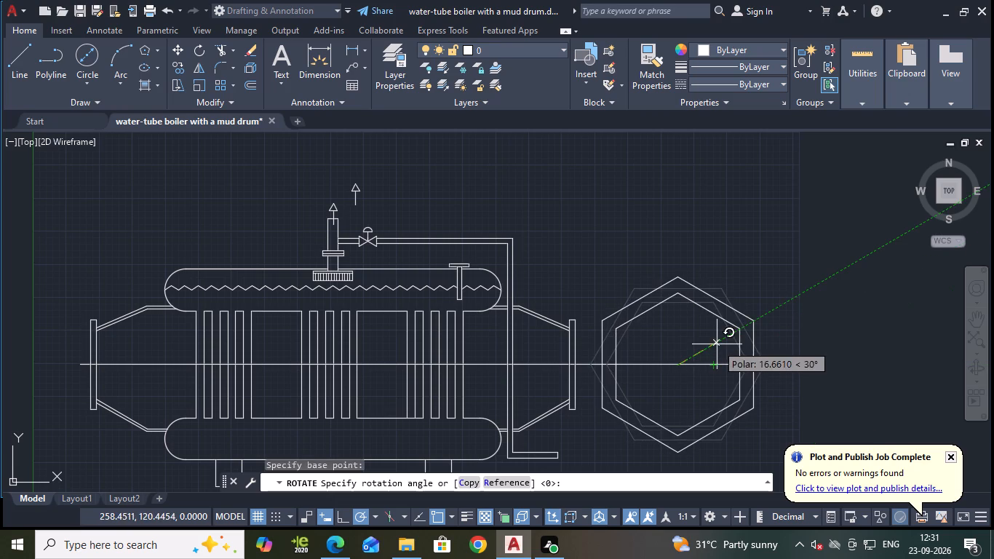
{"action": "left_click", "coordinate": [717, 341]}
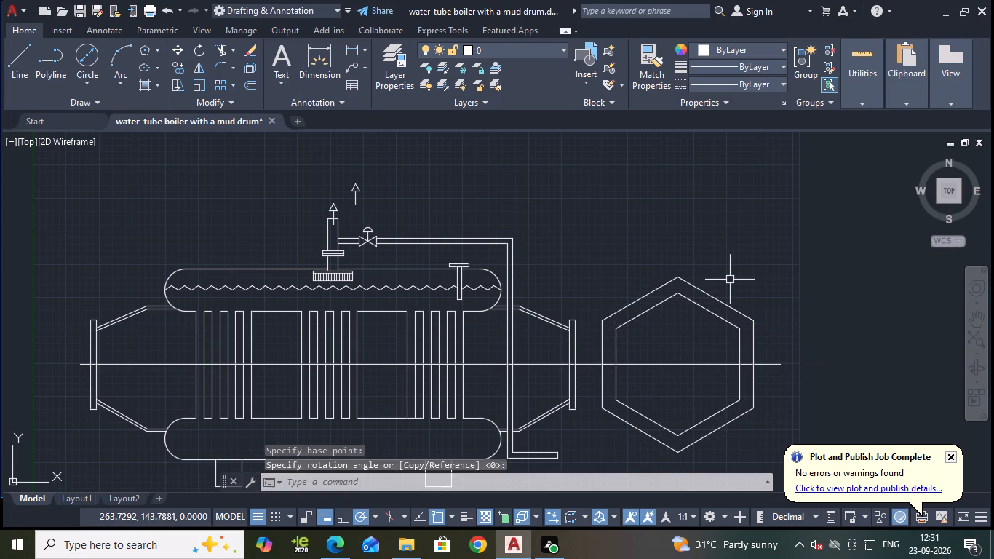
{"action": "key", "text": "Escape"}
Save the drawing.
{"action": "key", "text": "ctrl+s"}
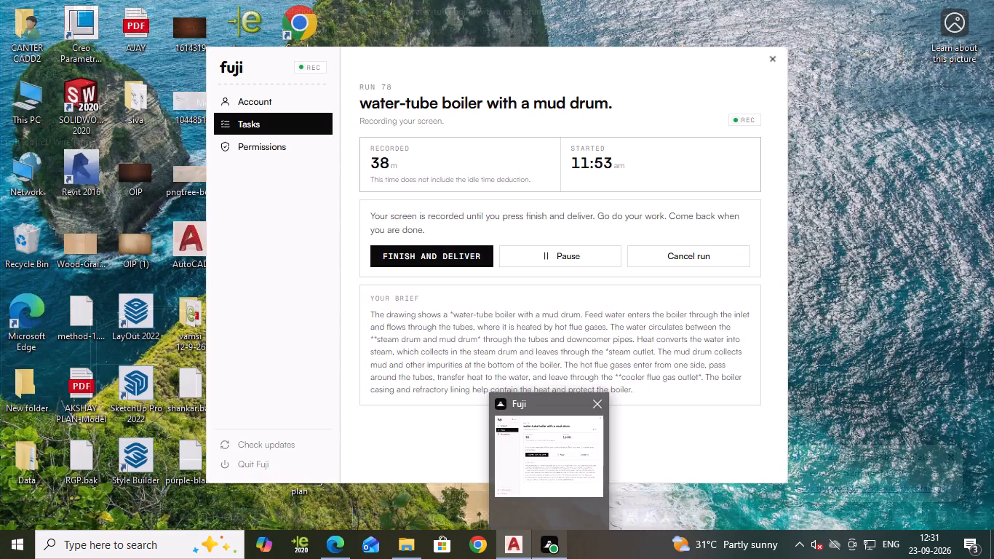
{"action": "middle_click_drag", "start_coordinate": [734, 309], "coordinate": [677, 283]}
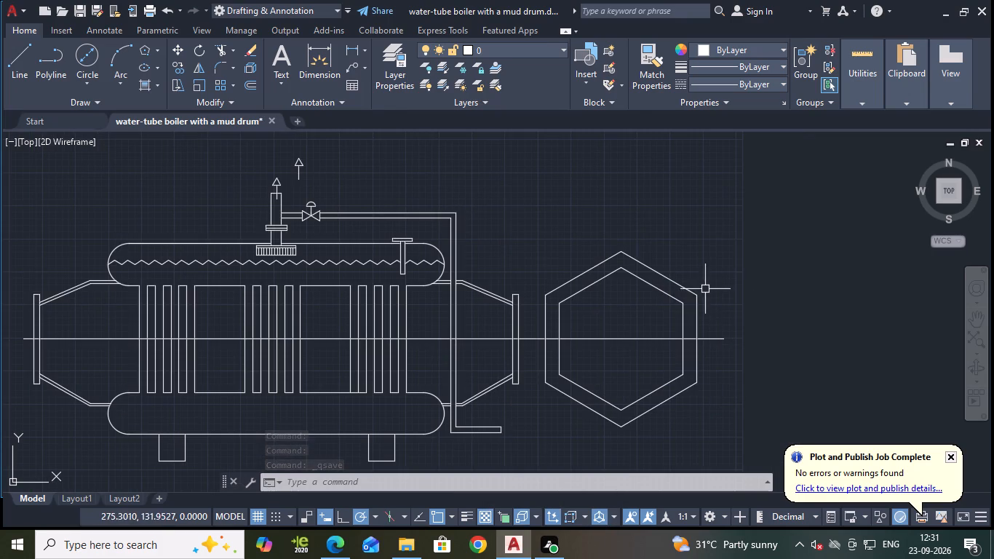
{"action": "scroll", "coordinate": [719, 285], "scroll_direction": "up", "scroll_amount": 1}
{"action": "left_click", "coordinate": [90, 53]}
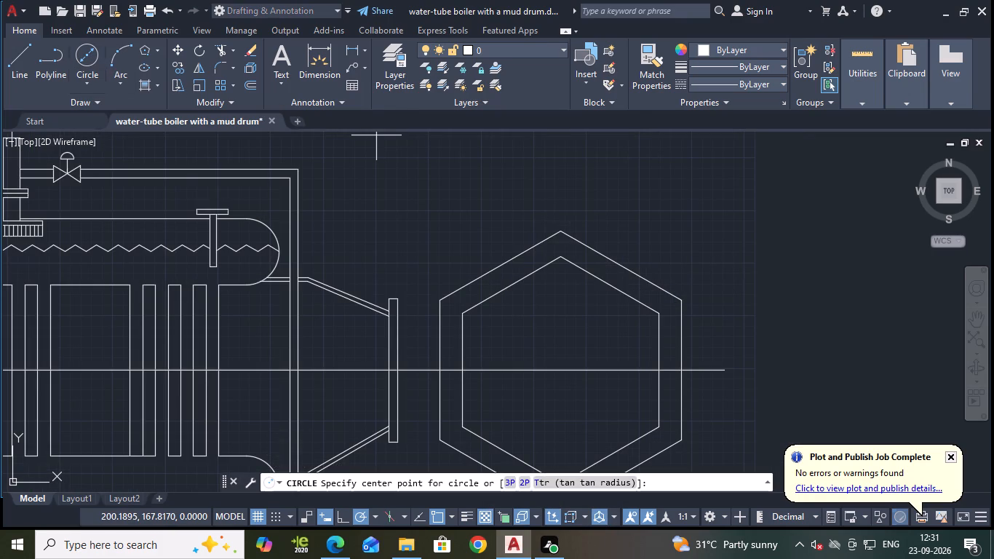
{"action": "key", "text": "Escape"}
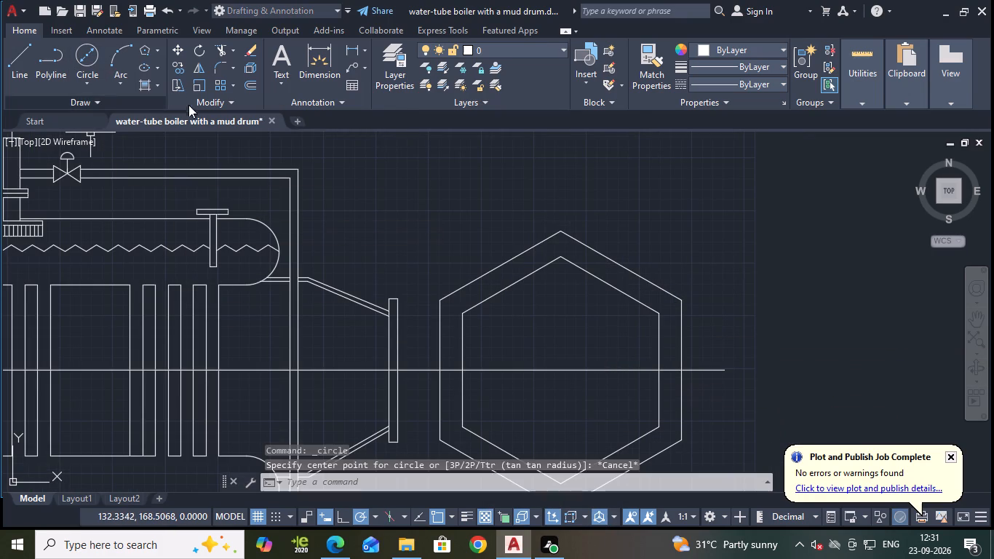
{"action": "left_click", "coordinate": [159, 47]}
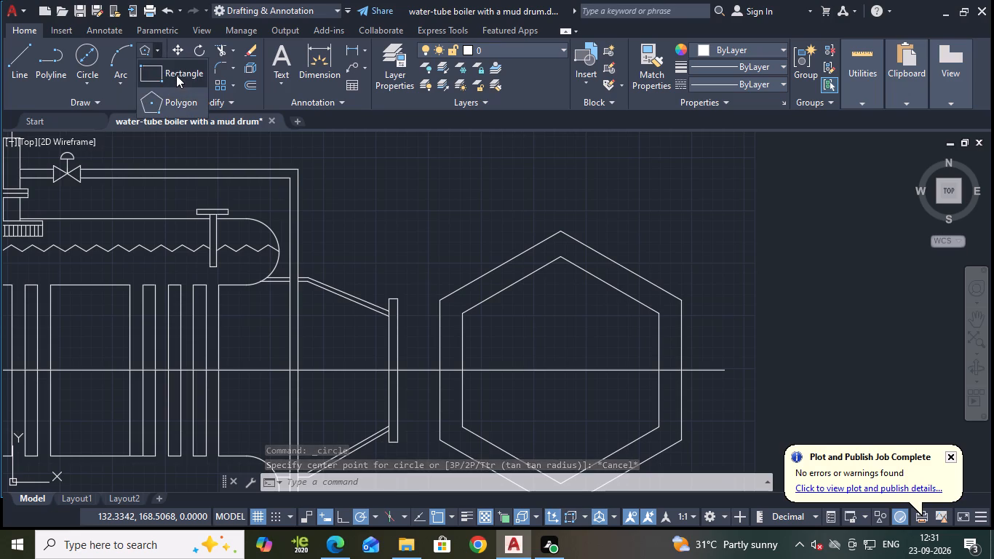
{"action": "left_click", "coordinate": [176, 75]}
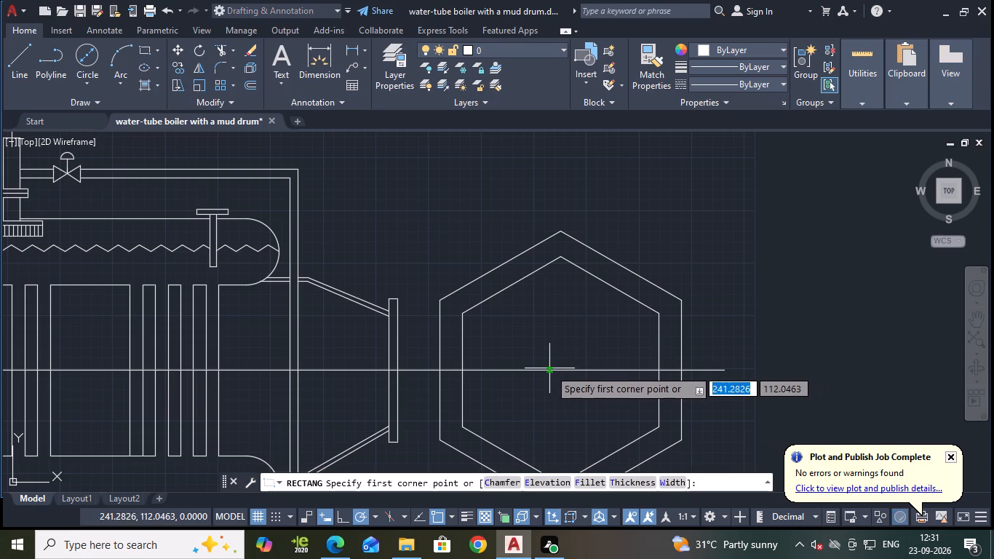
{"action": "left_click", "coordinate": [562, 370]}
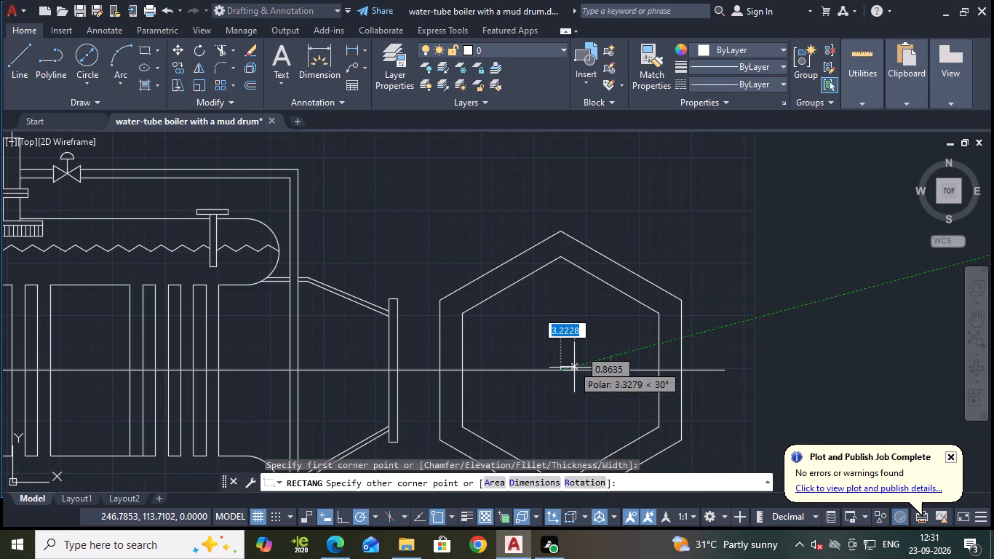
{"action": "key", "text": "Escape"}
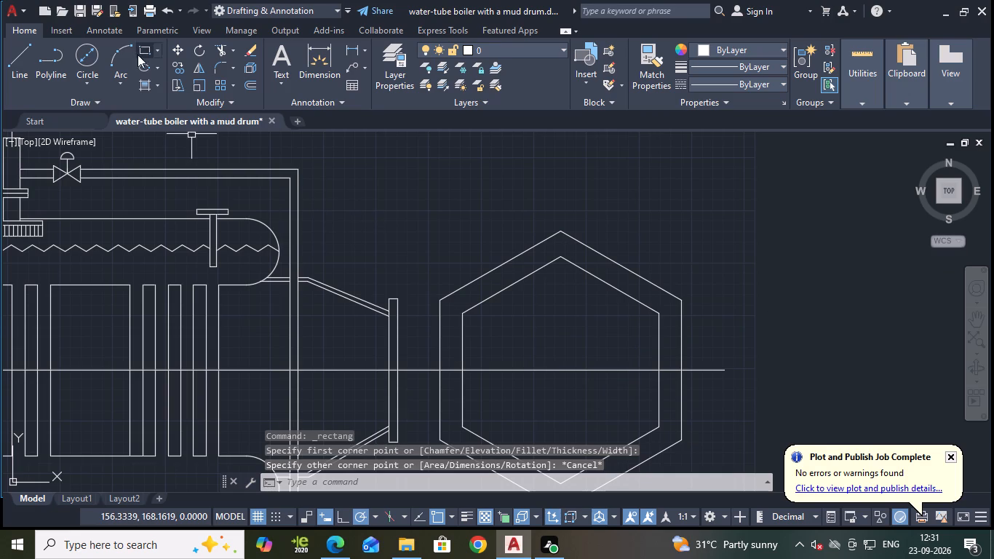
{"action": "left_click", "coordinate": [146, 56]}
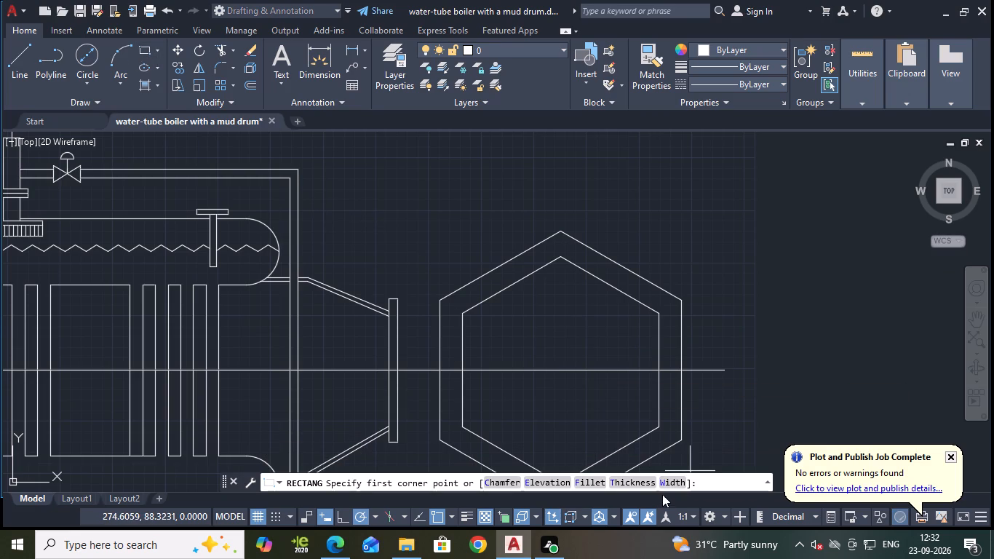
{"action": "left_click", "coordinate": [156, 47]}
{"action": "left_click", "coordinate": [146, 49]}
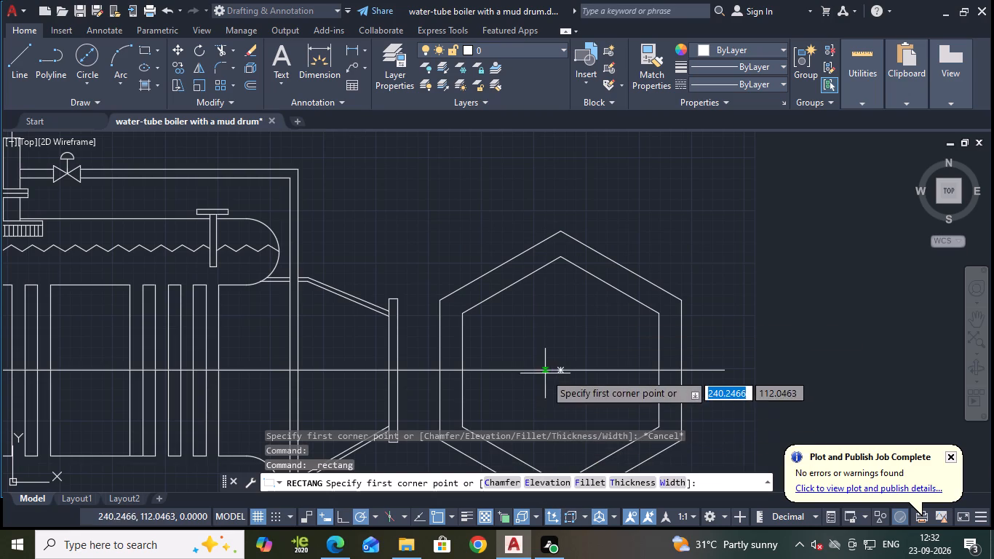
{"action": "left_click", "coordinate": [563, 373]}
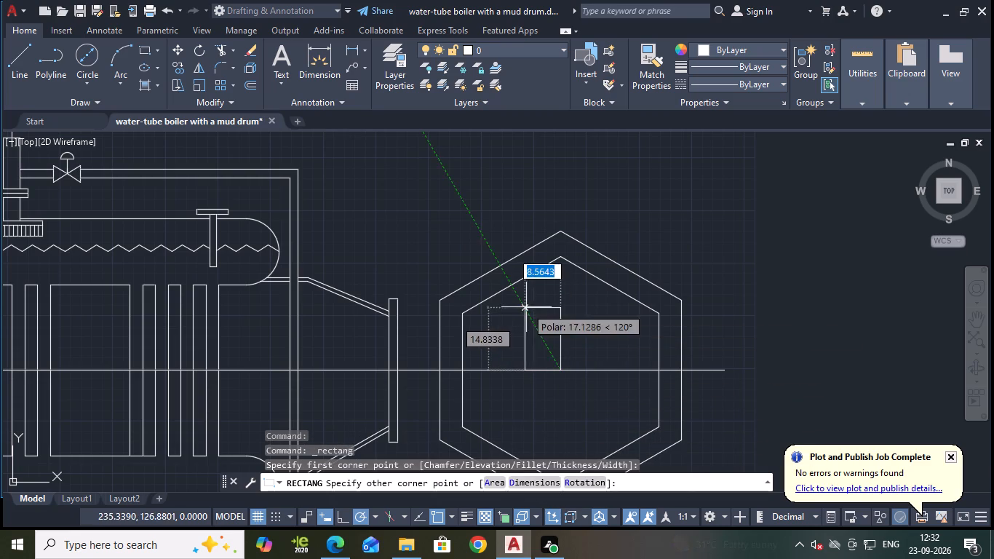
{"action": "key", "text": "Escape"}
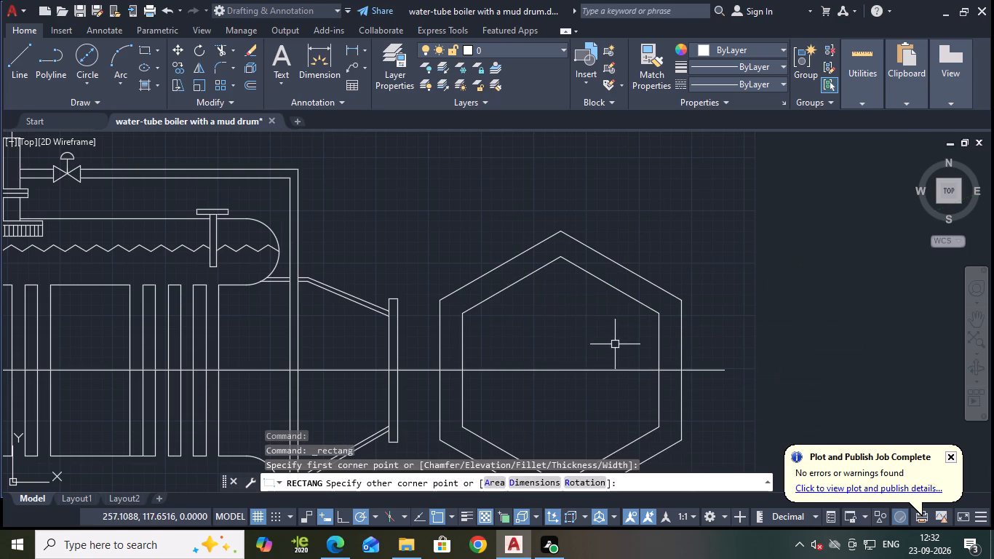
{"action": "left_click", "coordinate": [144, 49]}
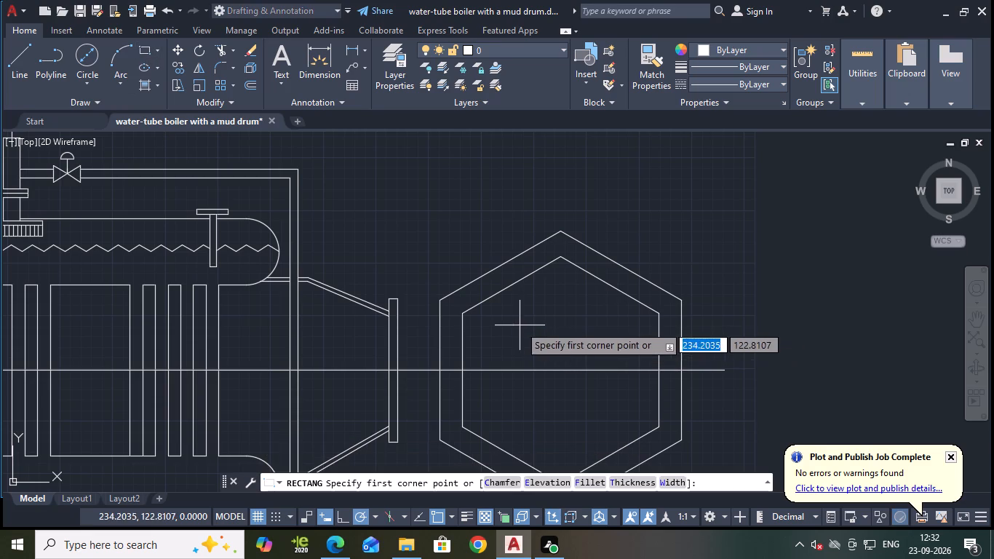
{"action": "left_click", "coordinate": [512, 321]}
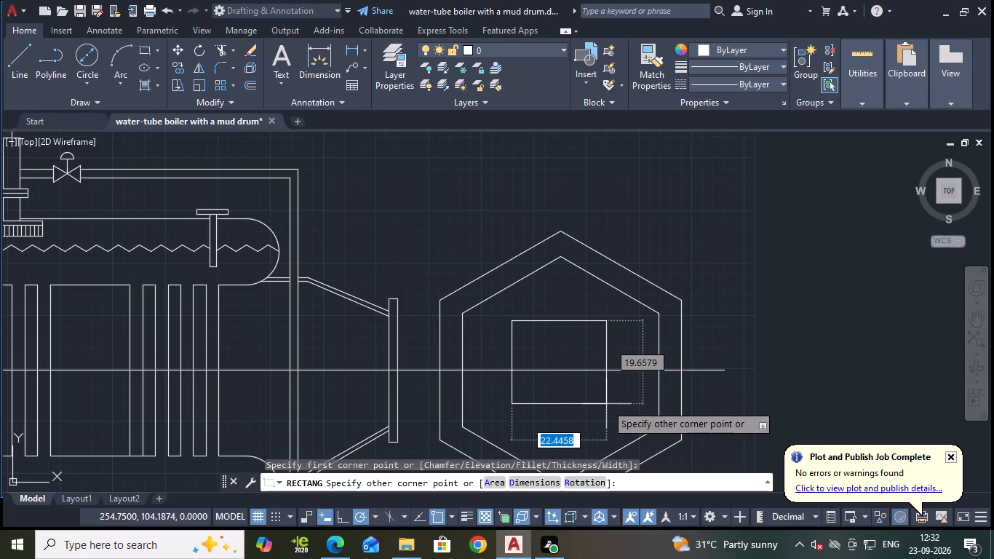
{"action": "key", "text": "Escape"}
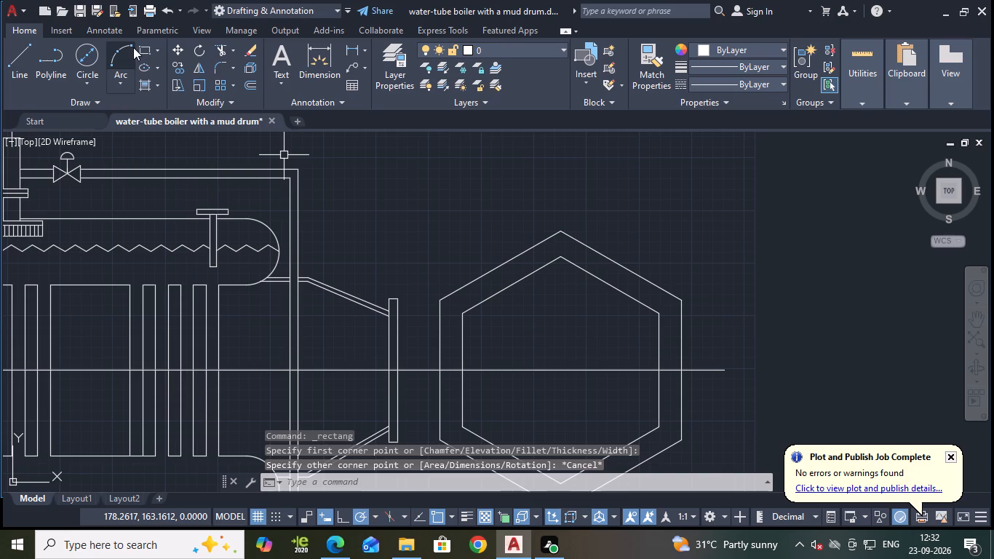
Draw a 22 by 18 rectangle in the empty space above the hexagons.
{"action": "left_click", "coordinate": [146, 49]}
{"action": "left_click", "coordinate": [405, 161]}
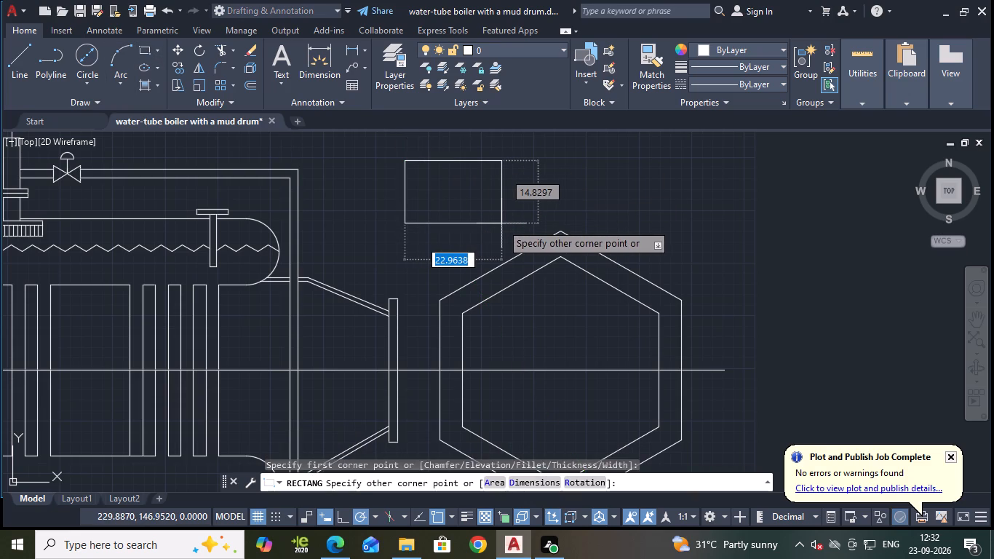
{"action": "type", "text": "22"}
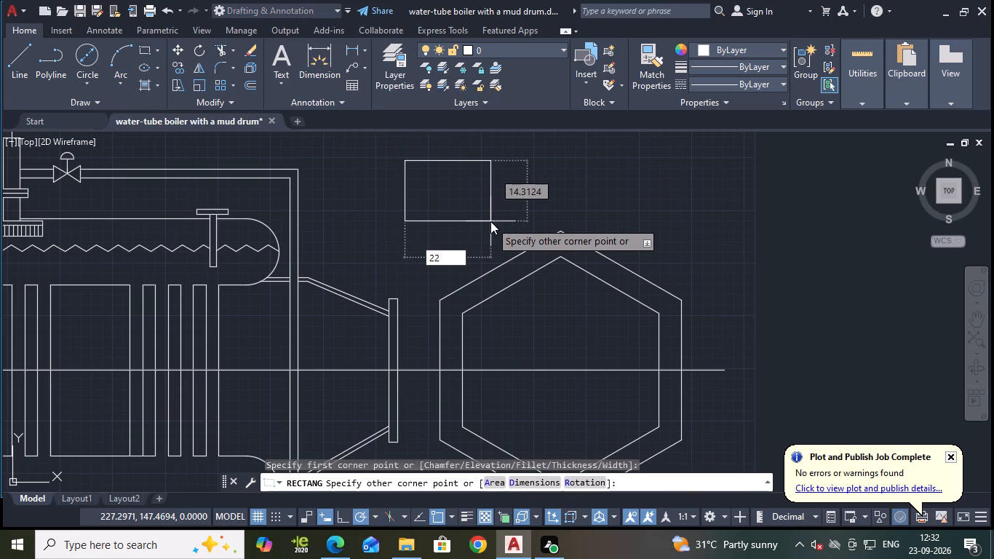
{"action": "key", "text": "Tab"}
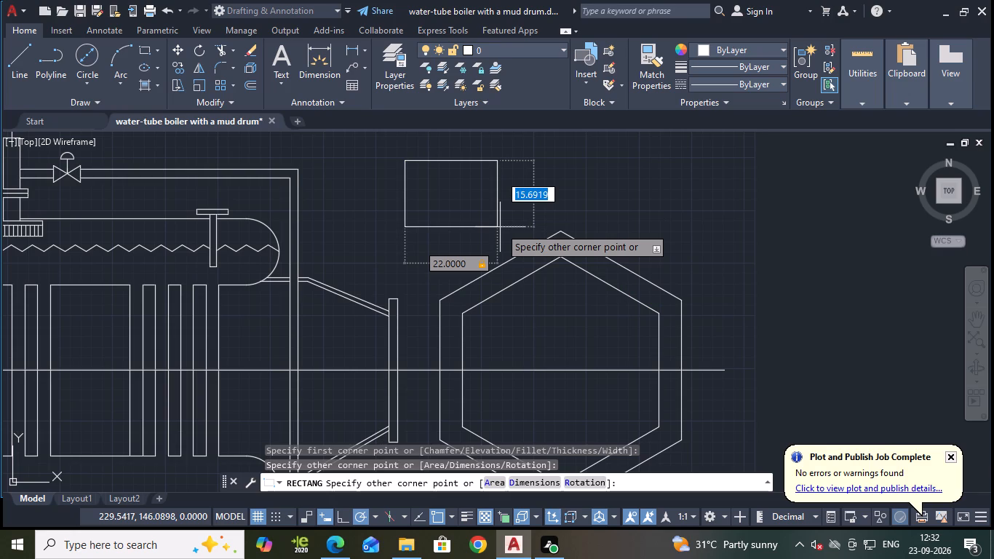
{"action": "type", "text": "18"}
{"action": "key", "text": "Return"}
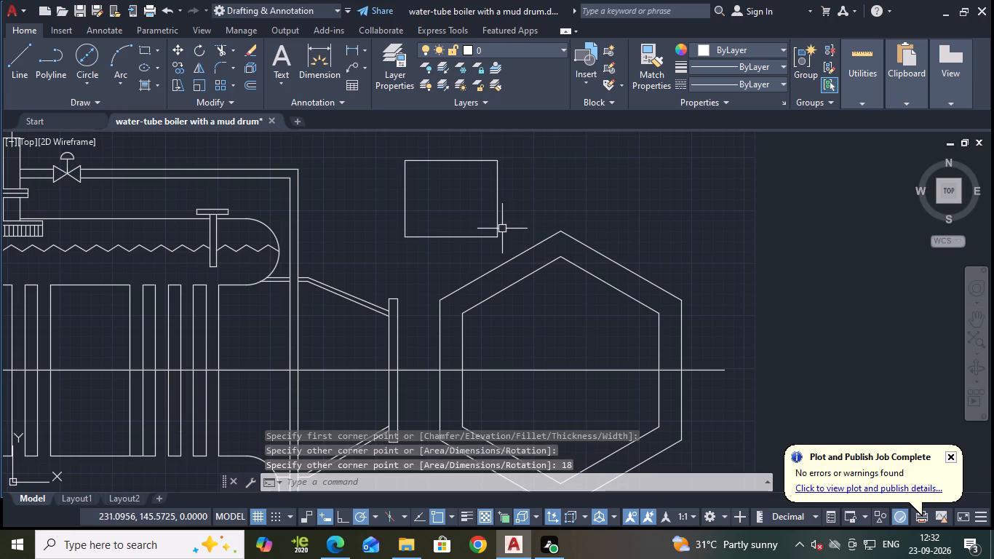
{"action": "key", "text": "Escape"}
Offset the new rectangle inward through a point about 2.8 units inside its outline.
{"action": "left_click", "coordinate": [499, 214]}
{"action": "key", "text": "o"}
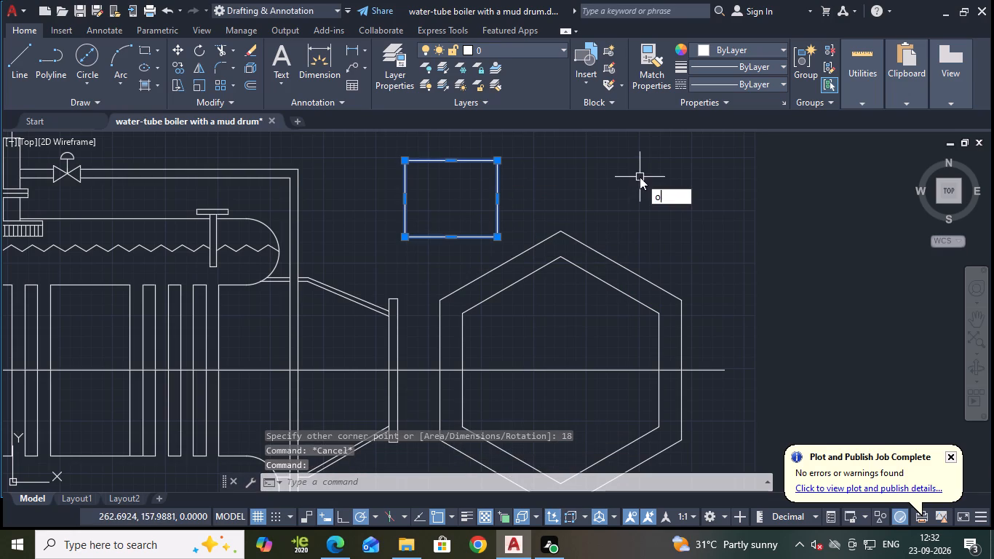
{"action": "key", "text": "Return"}
{"action": "key", "text": "Return"}
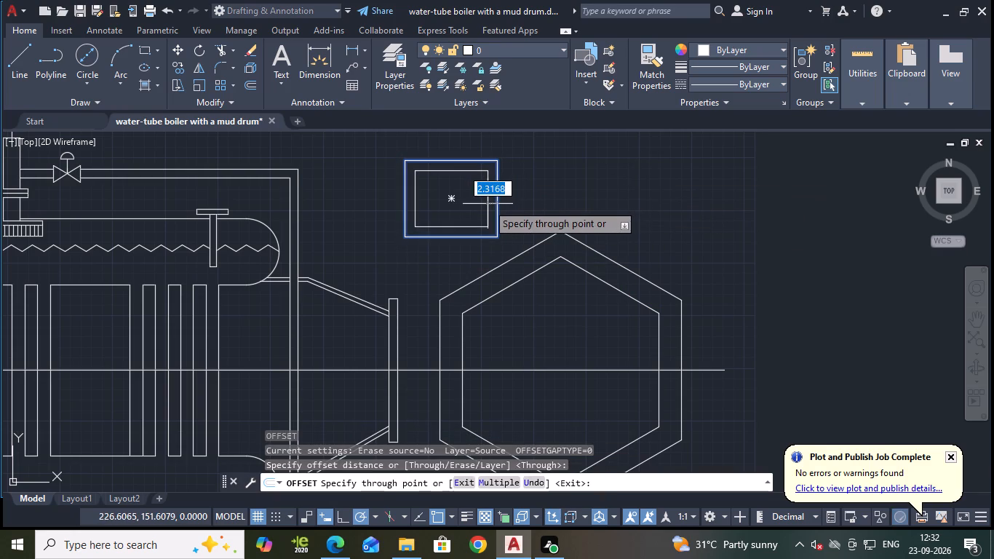
{"action": "left_click", "coordinate": [485, 205]}
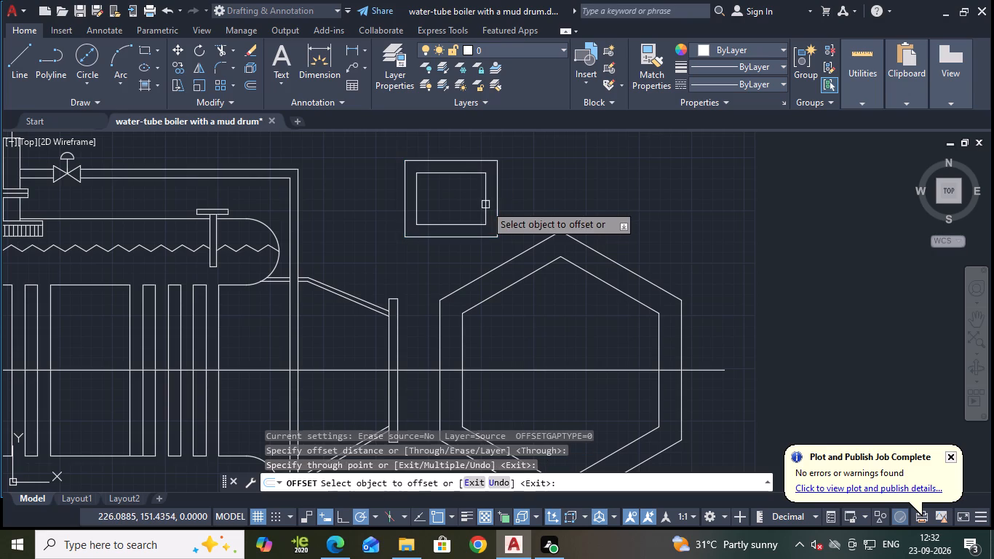
{"action": "key", "text": "Escape"}
Move both rectangles by their common centre onto the centre of the hexagons.
{"action": "left_click", "coordinate": [520, 218]}
{"action": "left_click", "coordinate": [413, 159]}
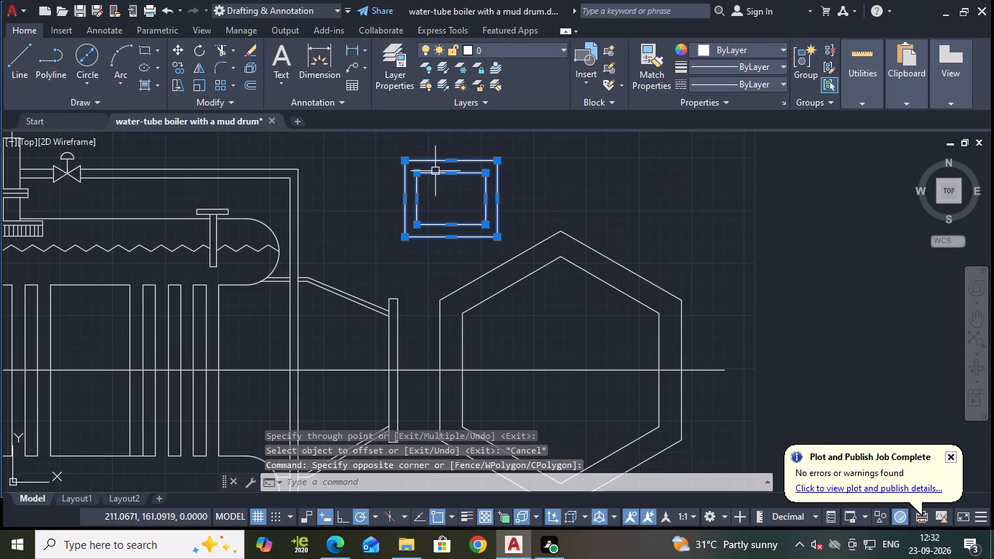
{"action": "key", "text": "m"}
{"action": "key", "text": "Return"}
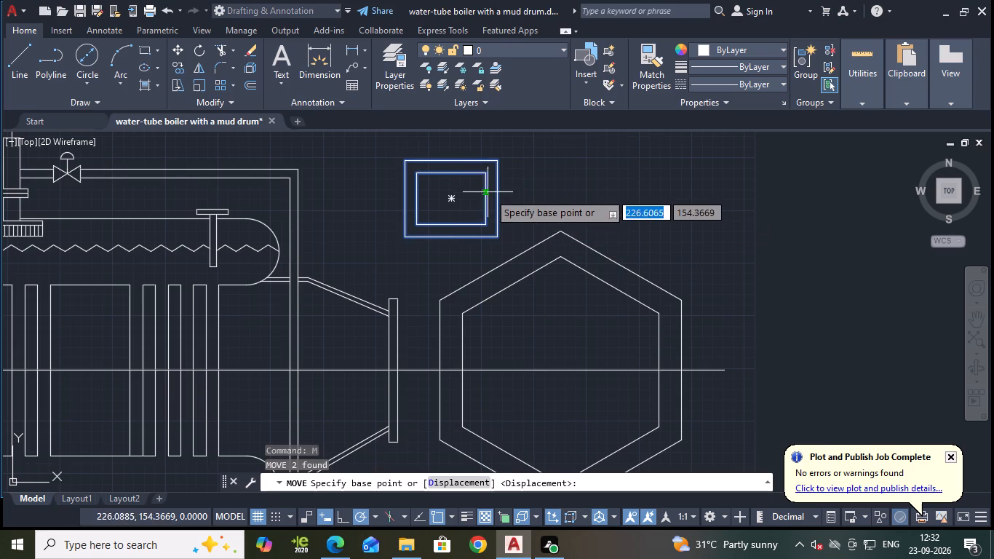
{"action": "left_click", "coordinate": [451, 200]}
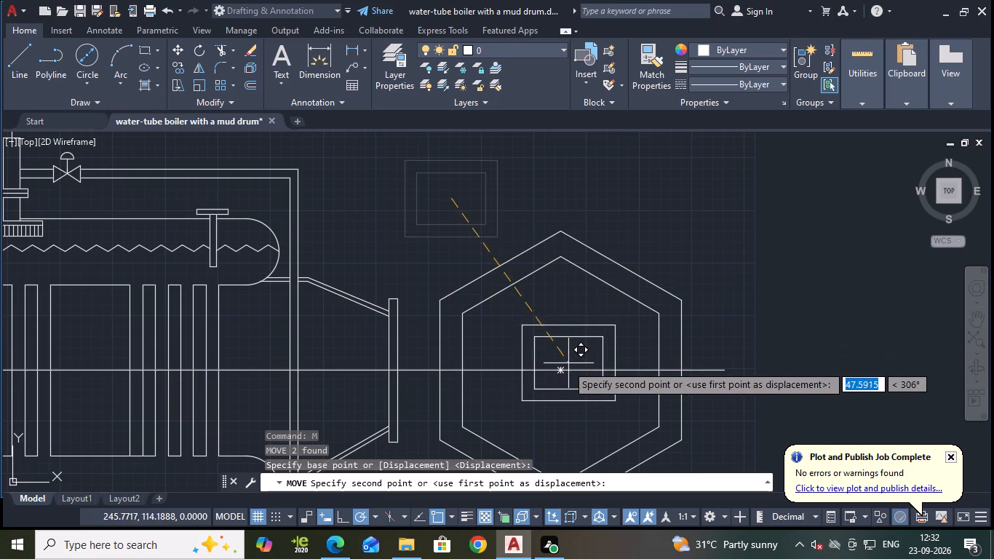
{"action": "left_click", "coordinate": [560, 370]}
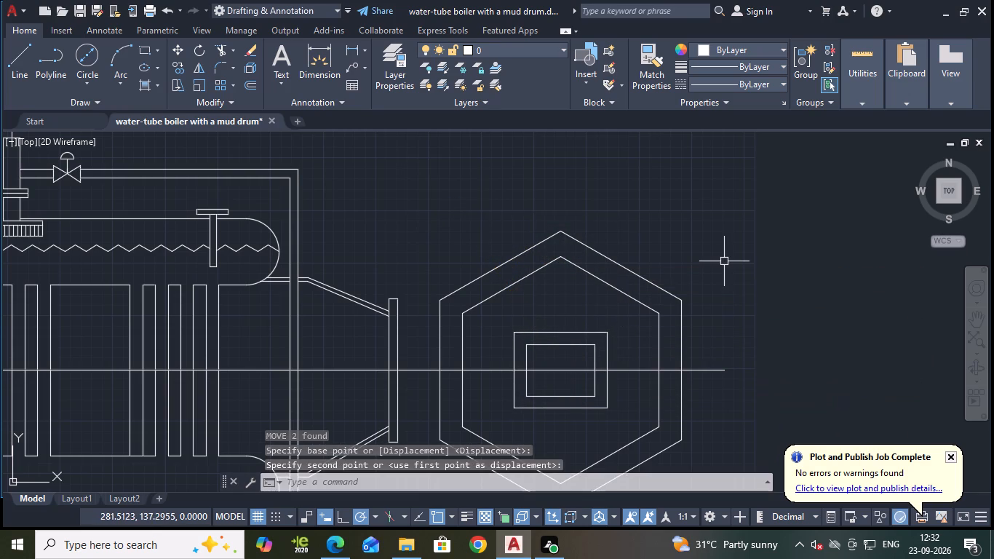
Save the drawing.
{"action": "scroll", "coordinate": [724, 261], "scroll_direction": "down", "scroll_amount": 1}
{"action": "key", "text": "ctrl+s"}
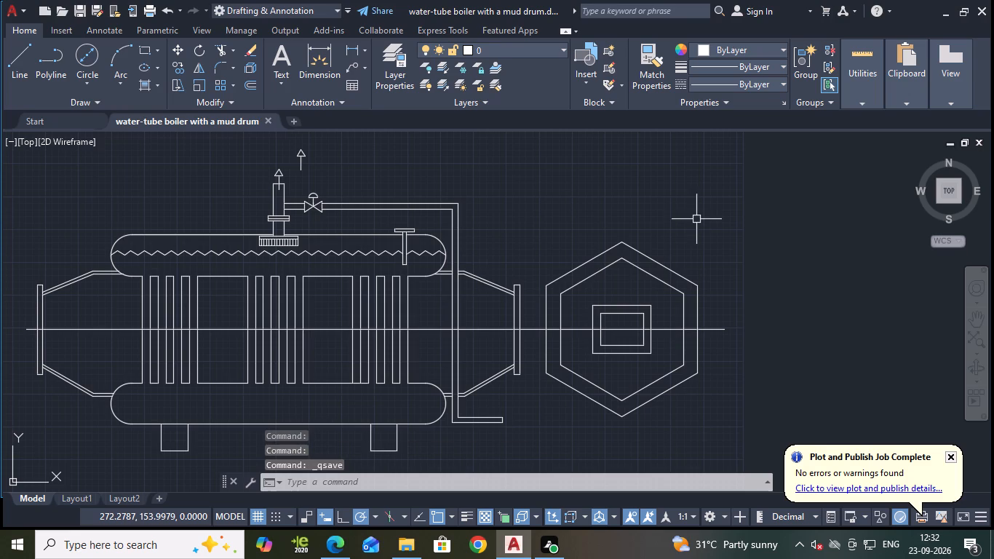
Draw a circle about 25.9 units in diameter centred on the inner hexagon's top vertex.
{"action": "scroll", "coordinate": [648, 243], "scroll_direction": "down", "scroll_amount": 1}
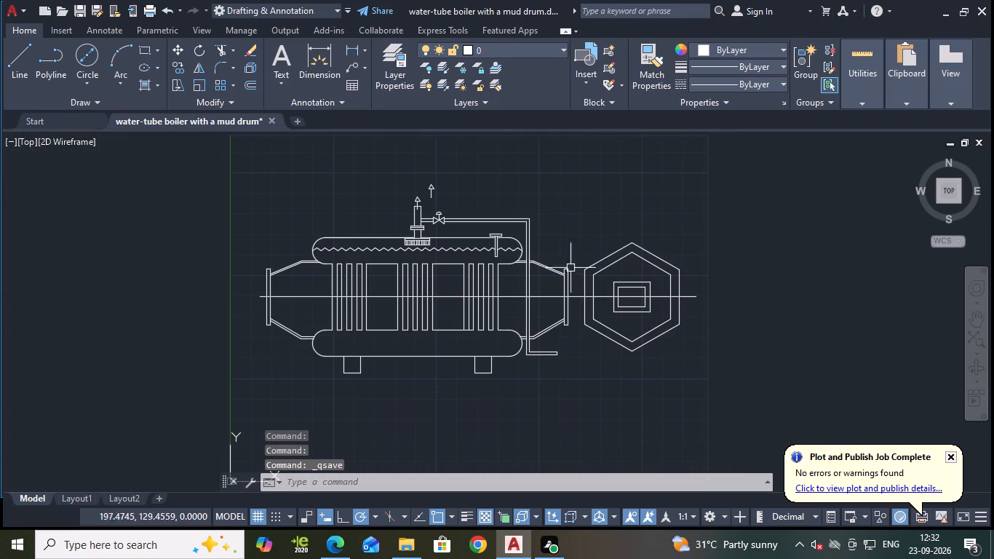
{"action": "scroll", "coordinate": [635, 340], "scroll_direction": "up", "scroll_amount": 2}
{"action": "middle_click_drag", "start_coordinate": [624, 261], "coordinate": [623, 261]}
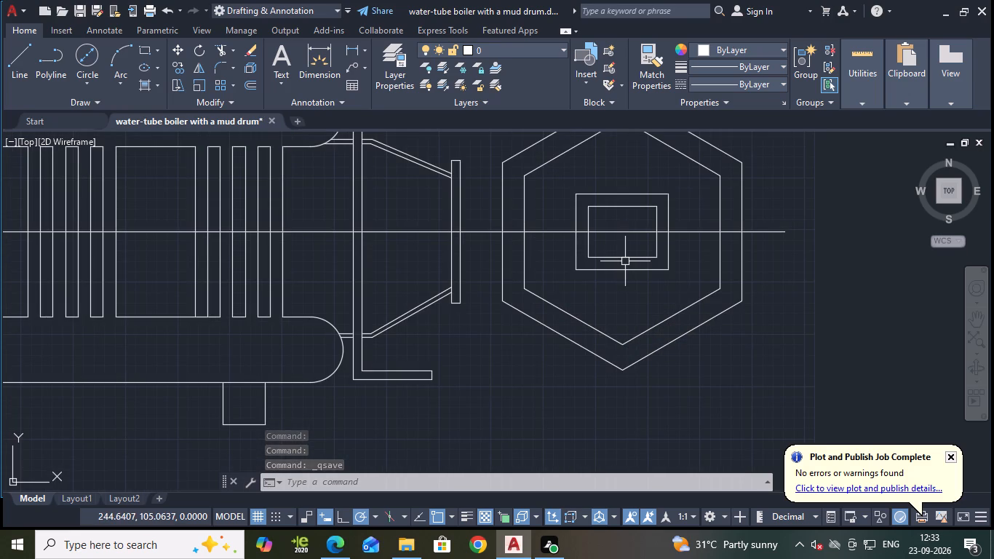
{"action": "middle_click_drag", "start_coordinate": [623, 261], "coordinate": [556, 293]}
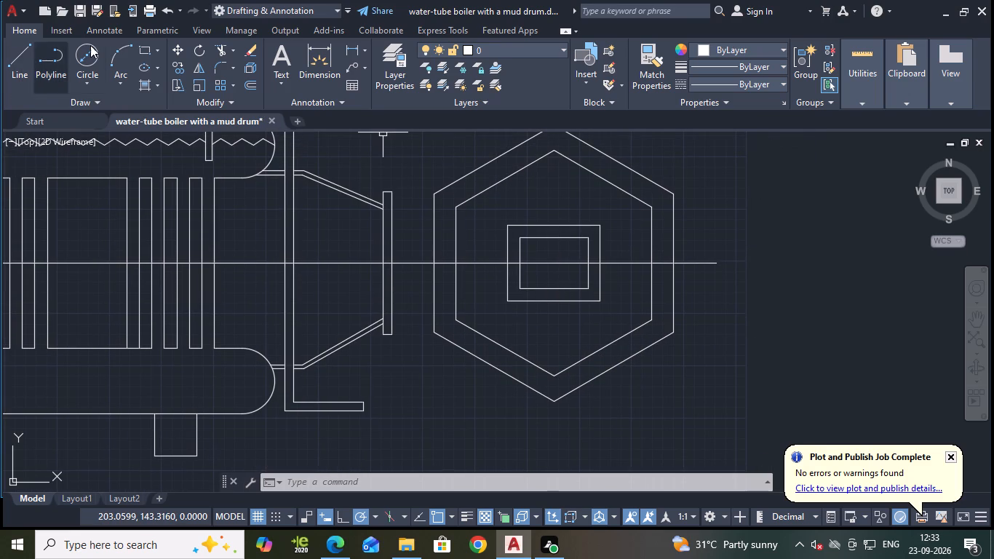
{"action": "left_click", "coordinate": [90, 45]}
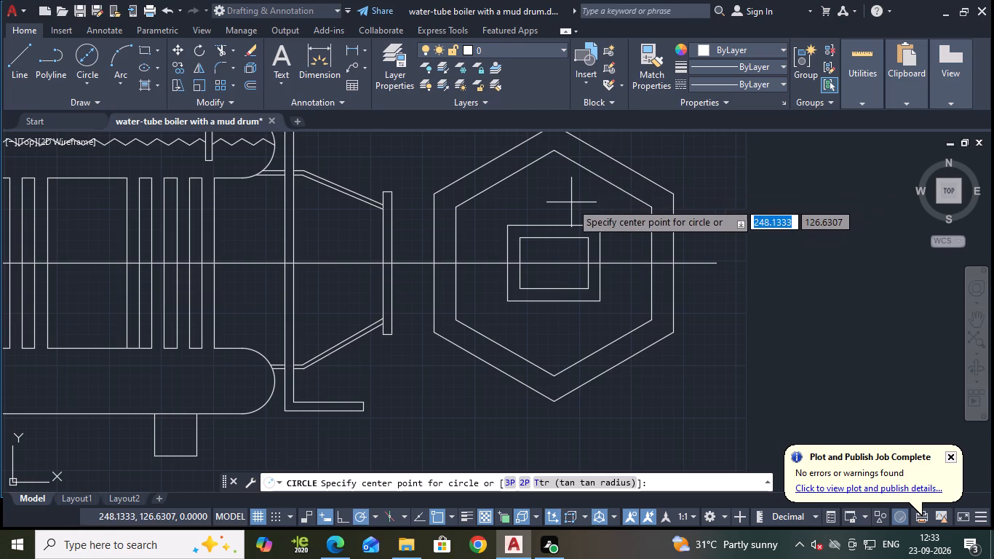
{"action": "middle_click_drag", "start_coordinate": [561, 173], "coordinate": [549, 231]}
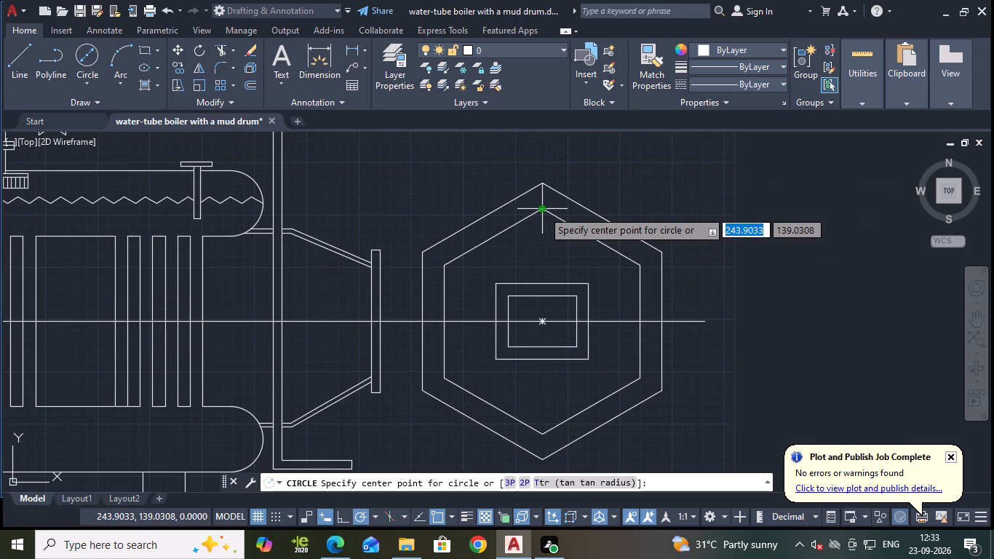
{"action": "left_click", "coordinate": [543, 210]}
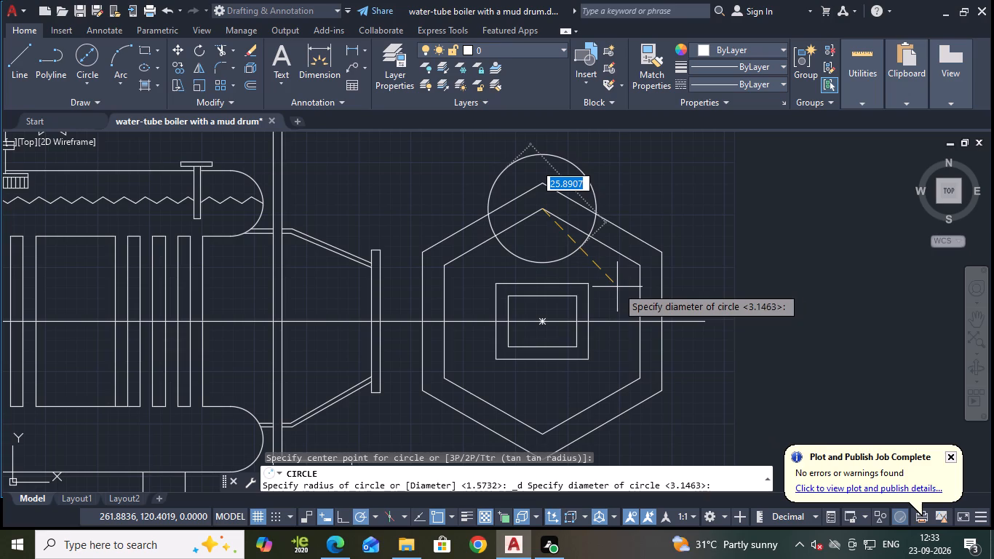
{"action": "left_click", "coordinate": [617, 287]}
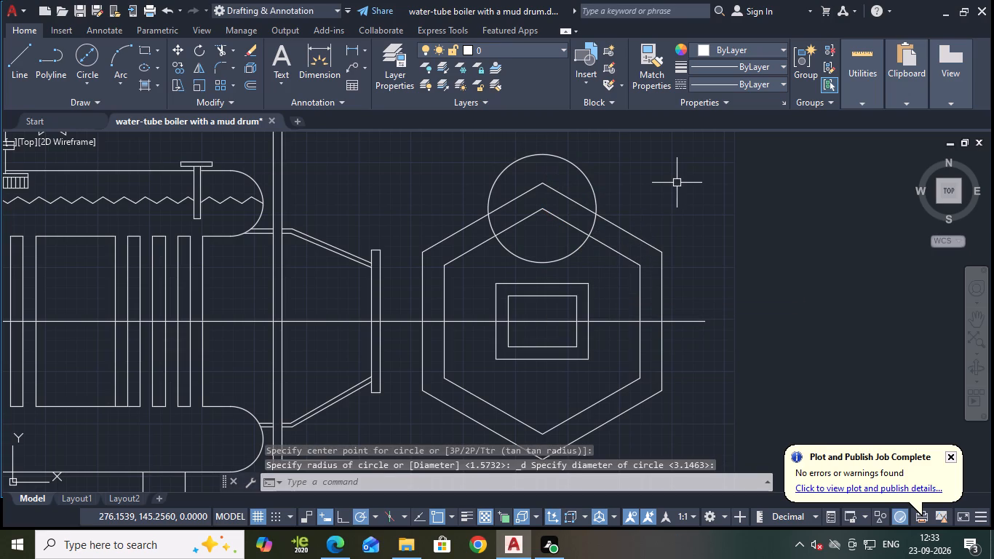
Trim away the portions of both hexagons that lie inside the upper circle.
{"action": "type", "text": "tr"}
{"action": "key", "text": "Return"}
{"action": "left_click_drag", "start_coordinate": [533, 244], "coordinate": [507, 202]}
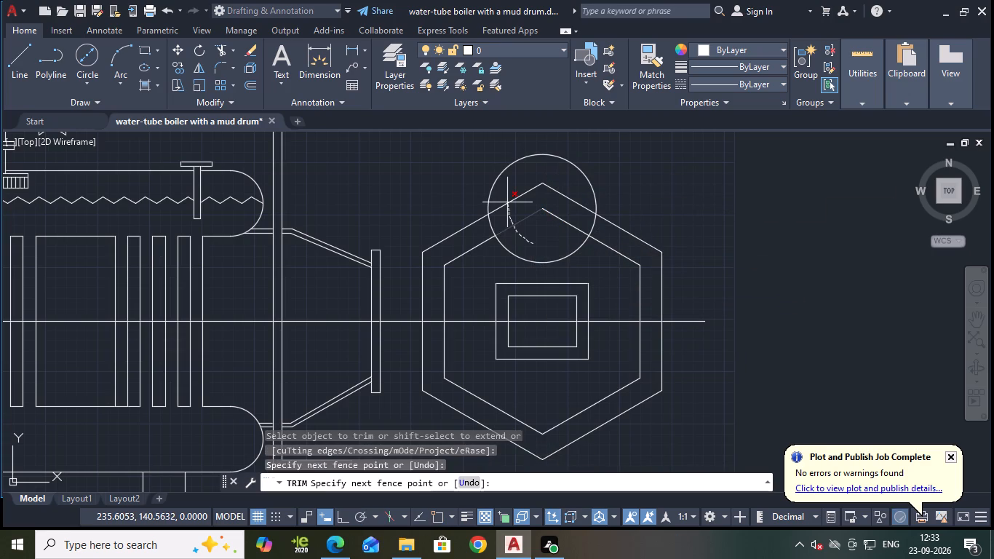
{"action": "left_click_drag", "start_coordinate": [507, 202], "coordinate": [552, 236]}
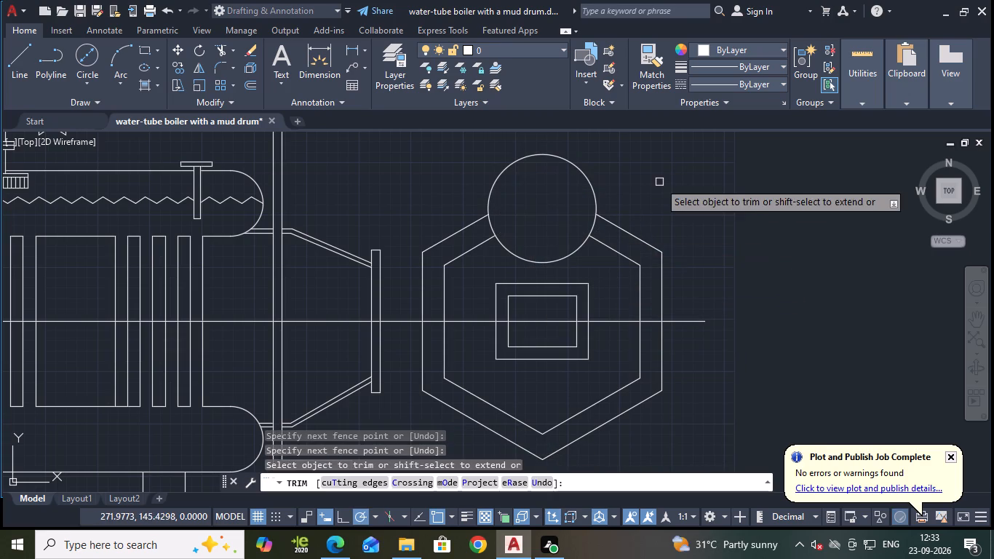
{"action": "key", "text": "Escape"}
Save the drawing.
{"action": "key", "text": "ctrl+s"}
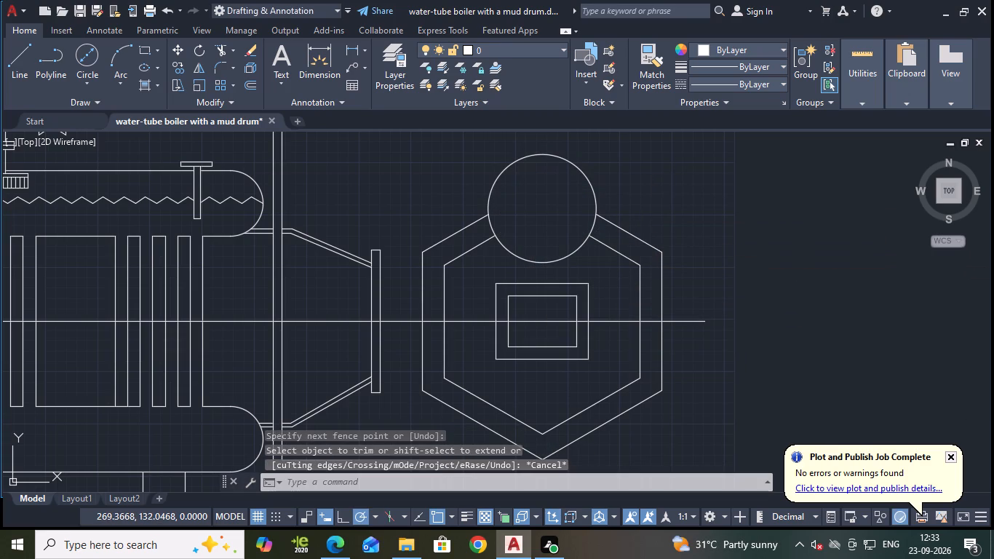
Draw a circle about 18.9 units in diameter centred on the inner hexagon's bottom vertex.
{"action": "middle_click_drag", "start_coordinate": [544, 373], "coordinate": [523, 314]}
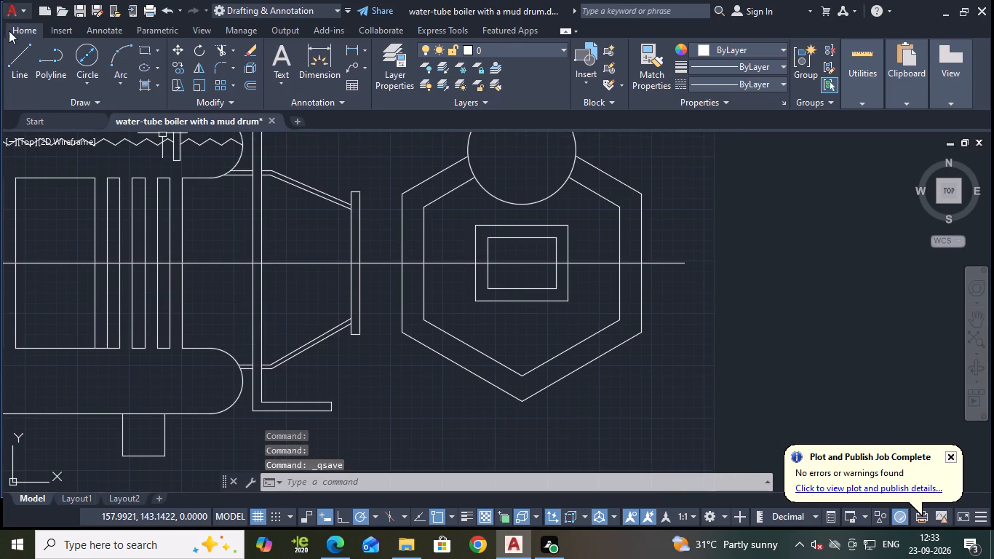
{"action": "left_click", "coordinate": [93, 60]}
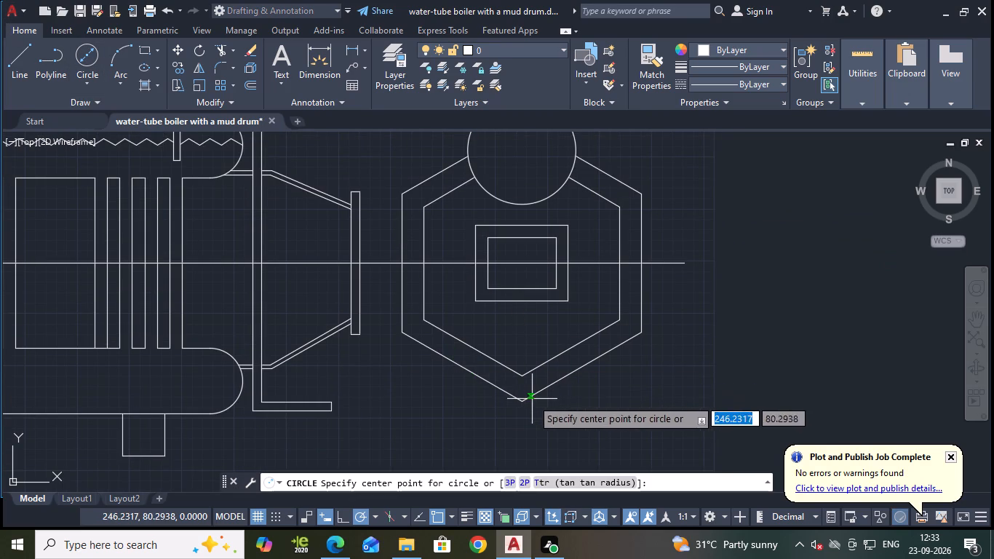
{"action": "left_click", "coordinate": [521, 377]}
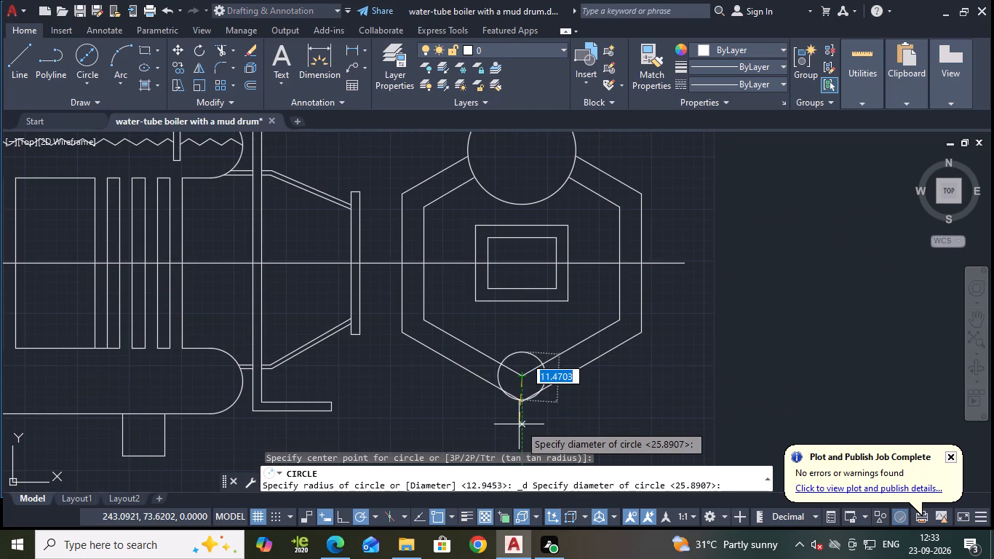
{"action": "left_click", "coordinate": [573, 437]}
{"action": "key", "text": "Escape"}
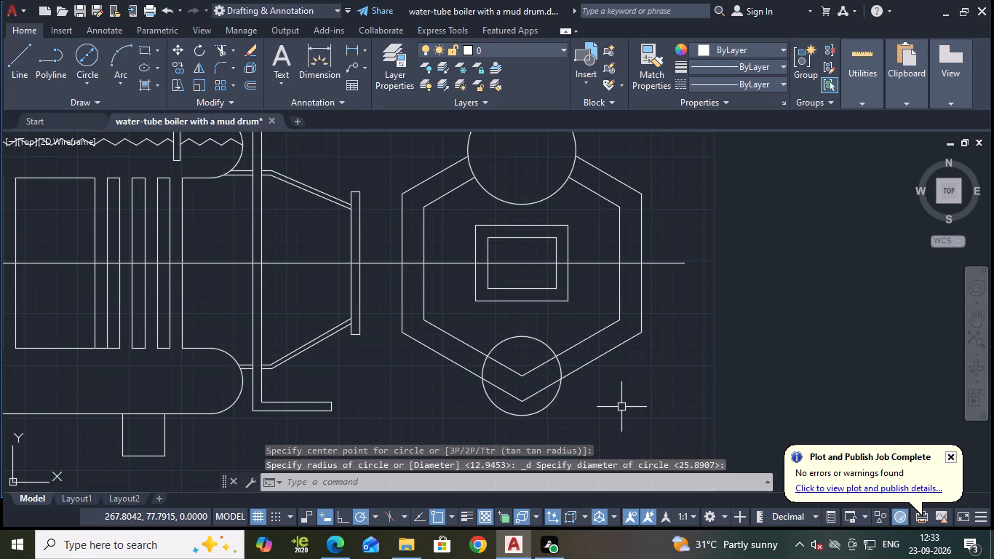
Trim away the portions of both hexagons that lie inside the lower circle.
{"action": "type", "text": "tr"}
{"action": "key", "text": "Return"}
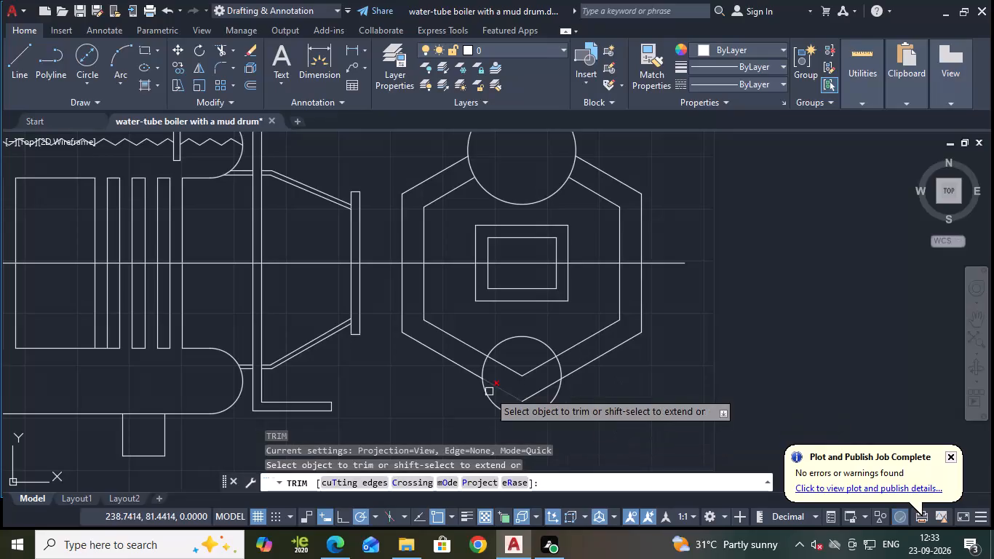
{"action": "left_click_drag", "start_coordinate": [504, 395], "coordinate": [530, 368]}
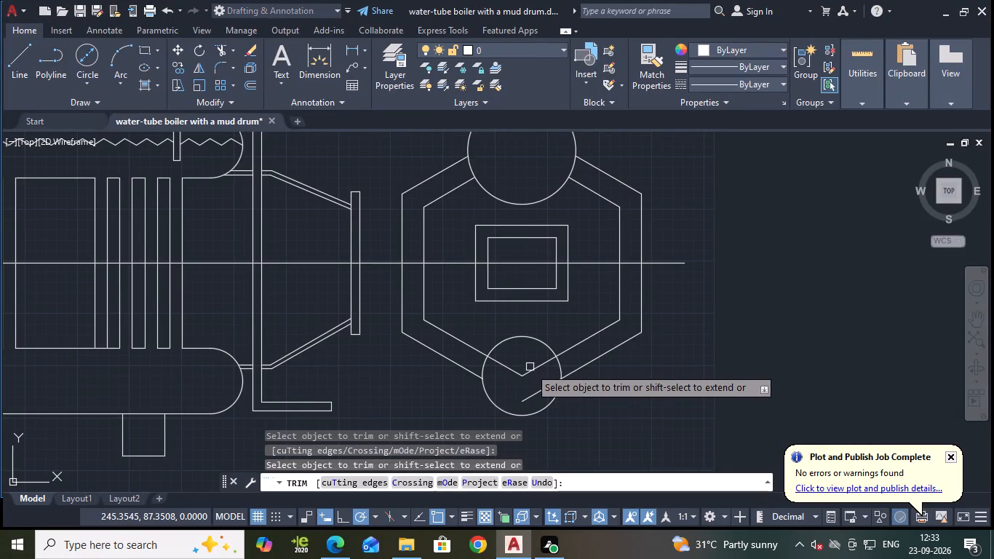
{"action": "left_click_drag", "start_coordinate": [530, 368], "coordinate": [538, 400]}
{"action": "left_click_drag", "start_coordinate": [536, 400], "coordinate": [508, 369]}
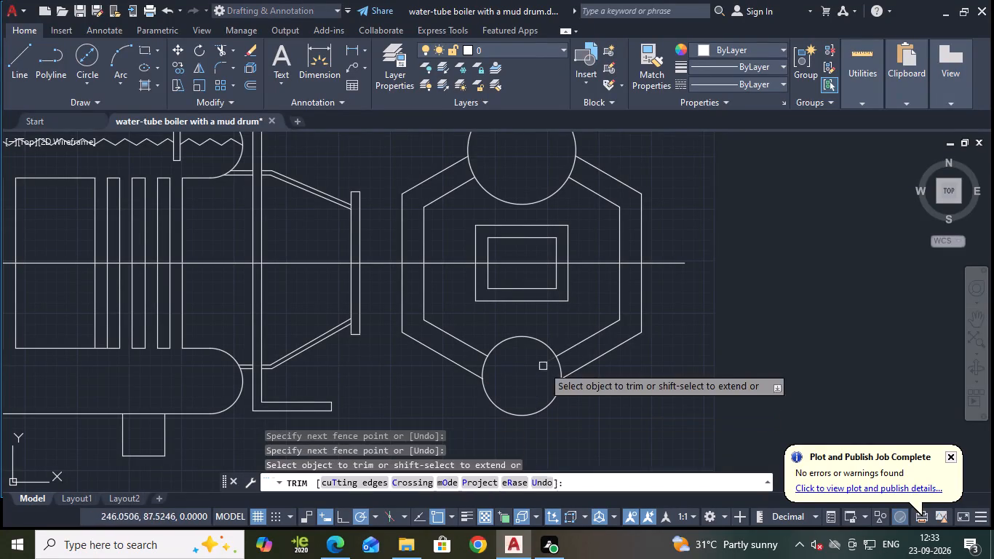
{"action": "key", "text": "Escape"}
Save the drawing.
{"action": "key", "text": "ctrl+s"}
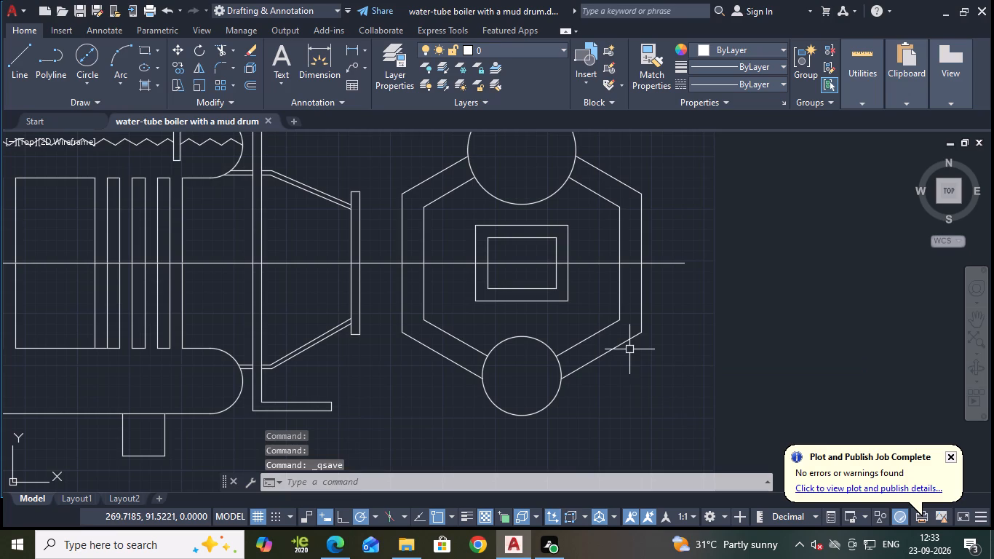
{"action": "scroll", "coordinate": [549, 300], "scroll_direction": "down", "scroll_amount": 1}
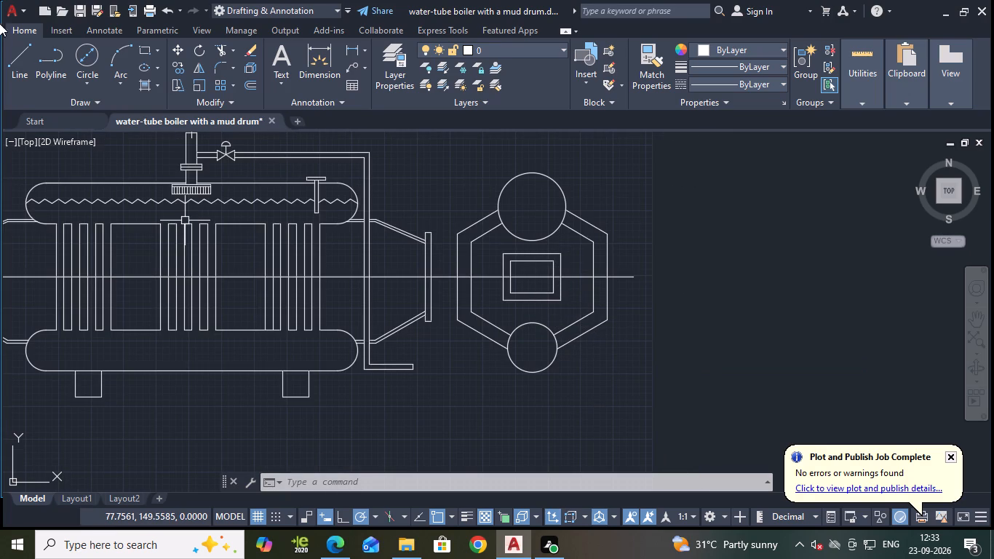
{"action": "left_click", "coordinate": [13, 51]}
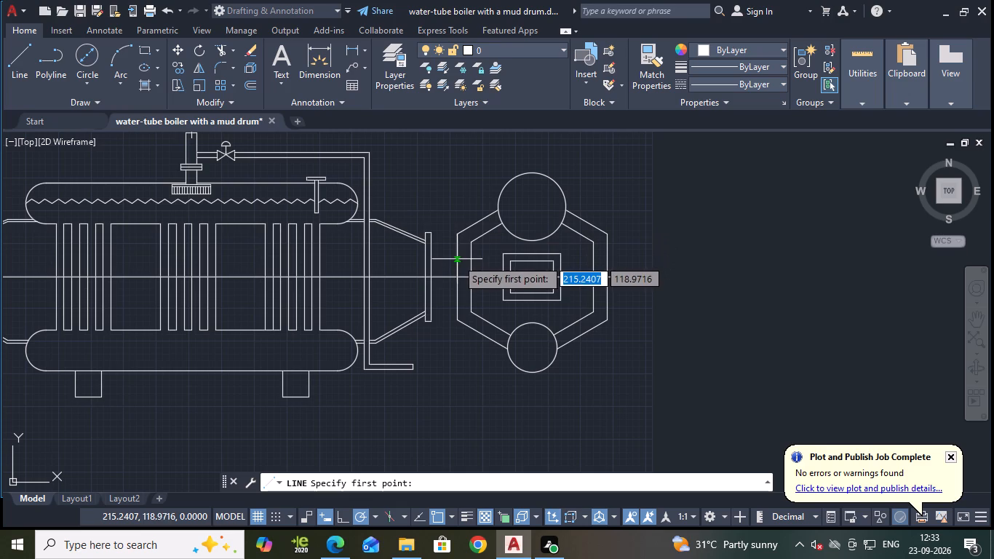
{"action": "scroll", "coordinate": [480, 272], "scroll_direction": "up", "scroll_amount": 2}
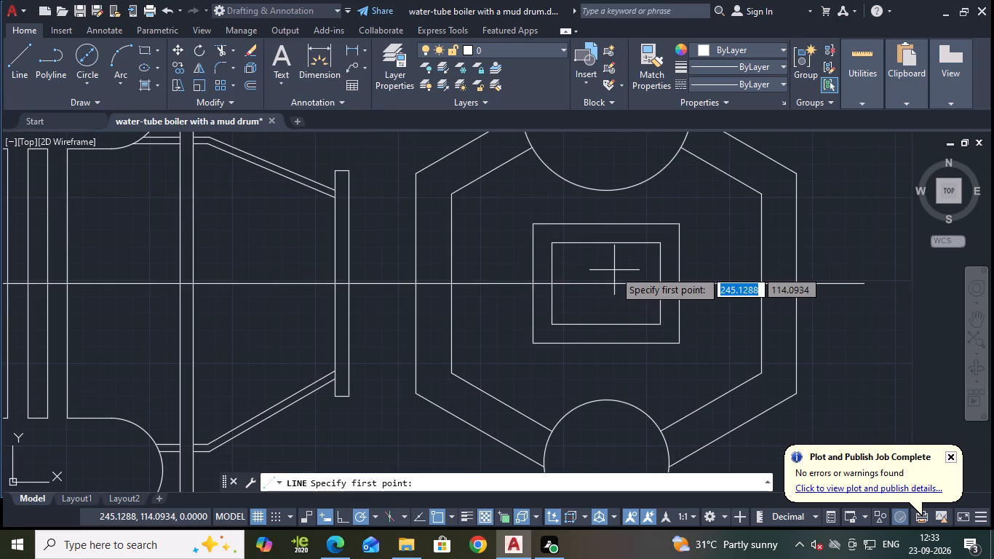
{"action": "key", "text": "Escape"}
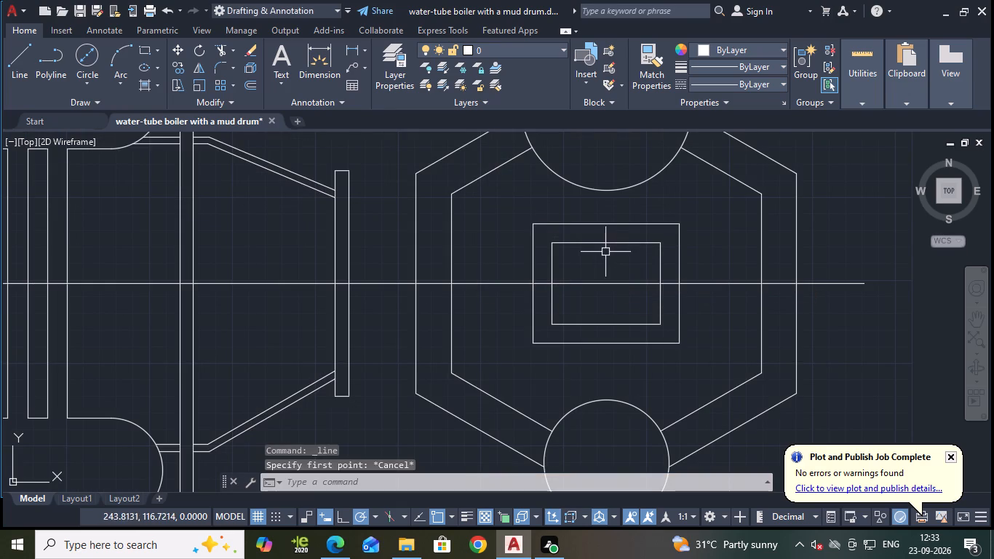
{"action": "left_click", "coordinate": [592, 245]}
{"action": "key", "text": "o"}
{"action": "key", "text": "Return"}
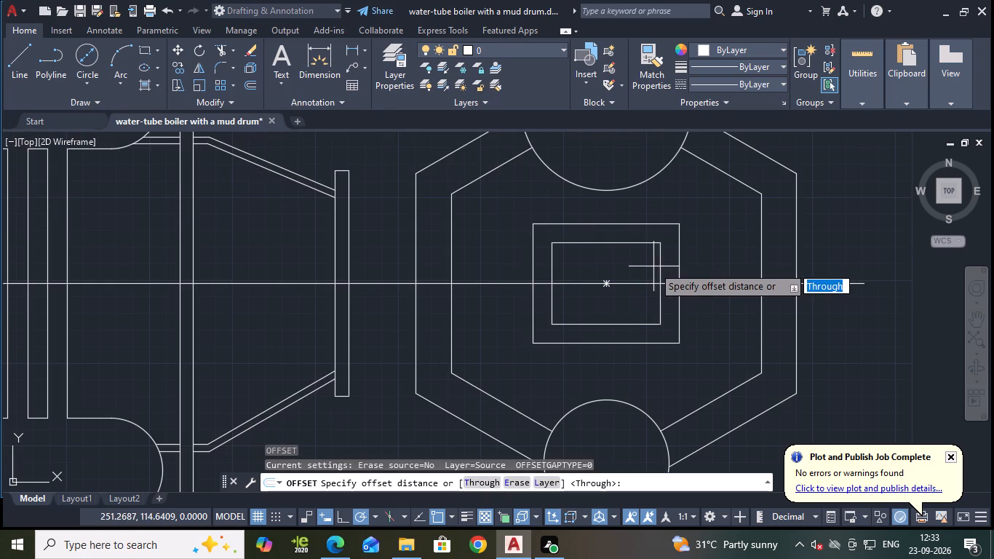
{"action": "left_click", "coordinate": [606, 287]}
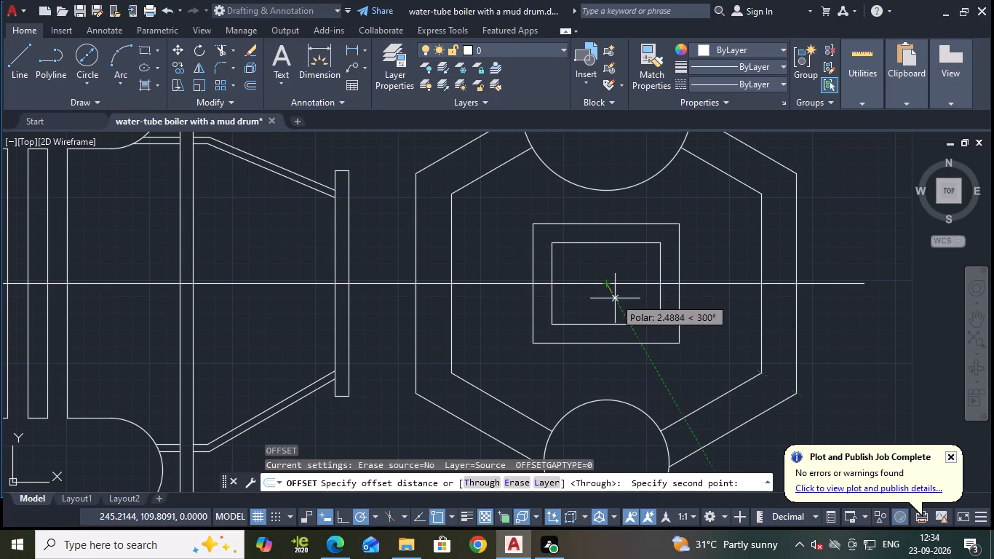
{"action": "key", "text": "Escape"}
Offset the inner central rectangle of the end view inward by about 2 units as a third nested rectangle.
{"action": "key", "text": "o"}
{"action": "key", "text": "Return"}
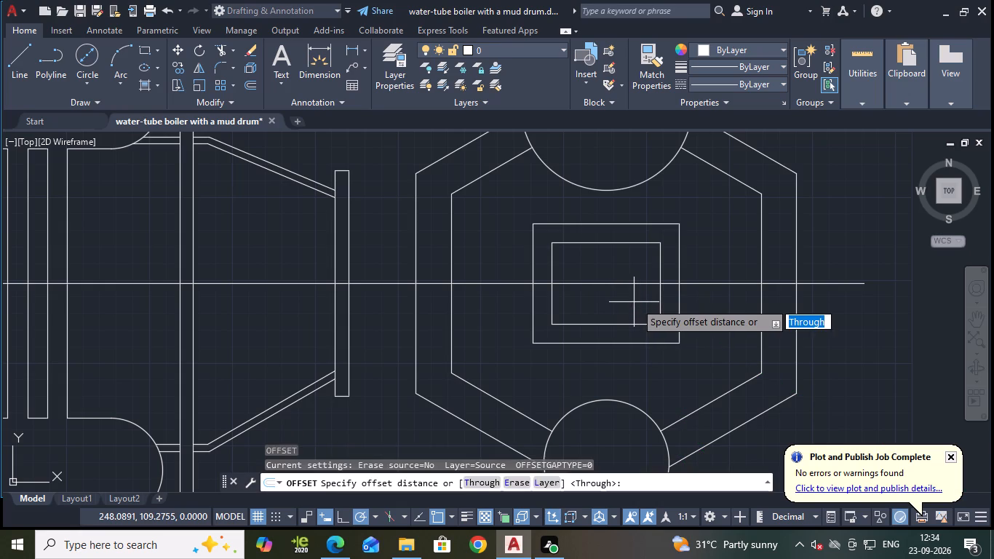
{"action": "key", "text": "Return"}
{"action": "left_click", "coordinate": [661, 301]}
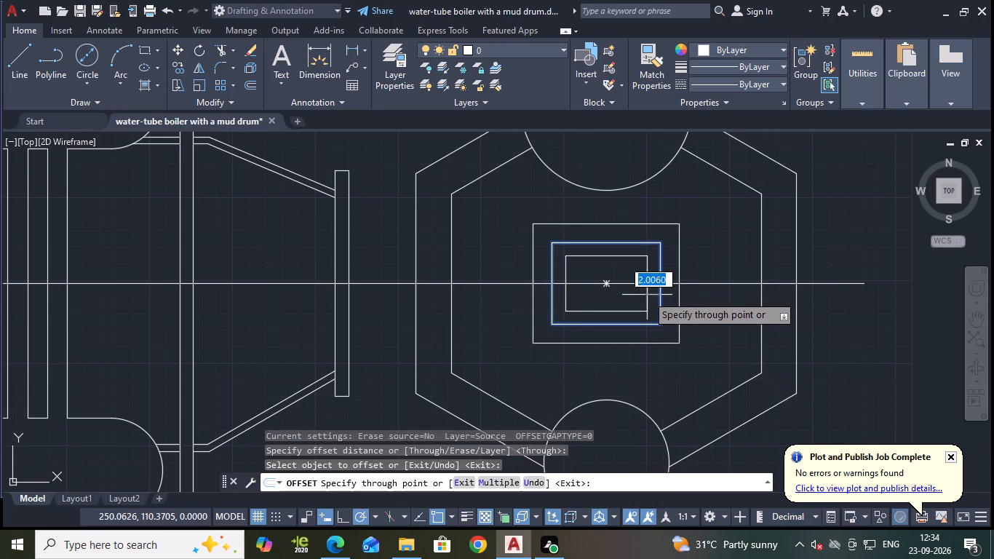
{"action": "left_click", "coordinate": [647, 295]}
{"action": "key", "text": "Escape"}
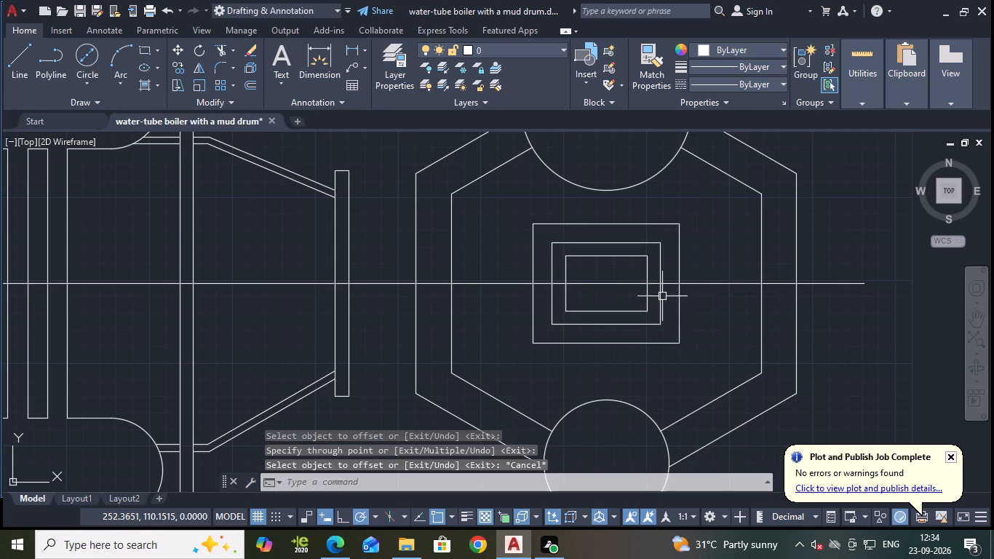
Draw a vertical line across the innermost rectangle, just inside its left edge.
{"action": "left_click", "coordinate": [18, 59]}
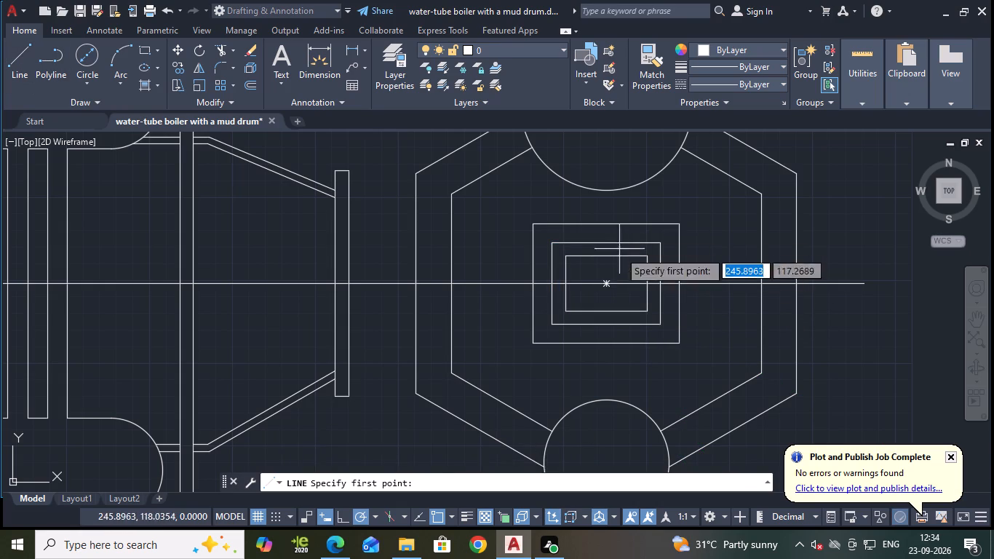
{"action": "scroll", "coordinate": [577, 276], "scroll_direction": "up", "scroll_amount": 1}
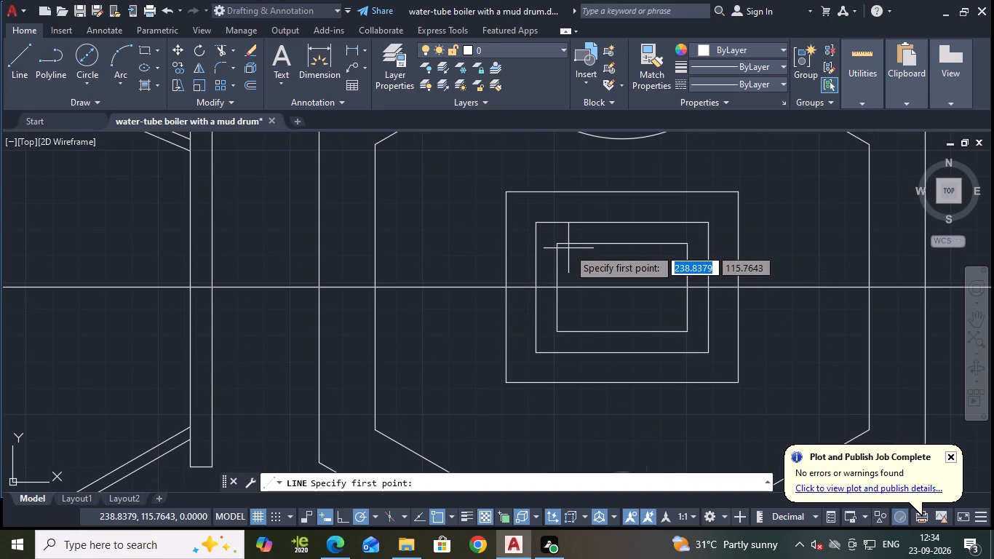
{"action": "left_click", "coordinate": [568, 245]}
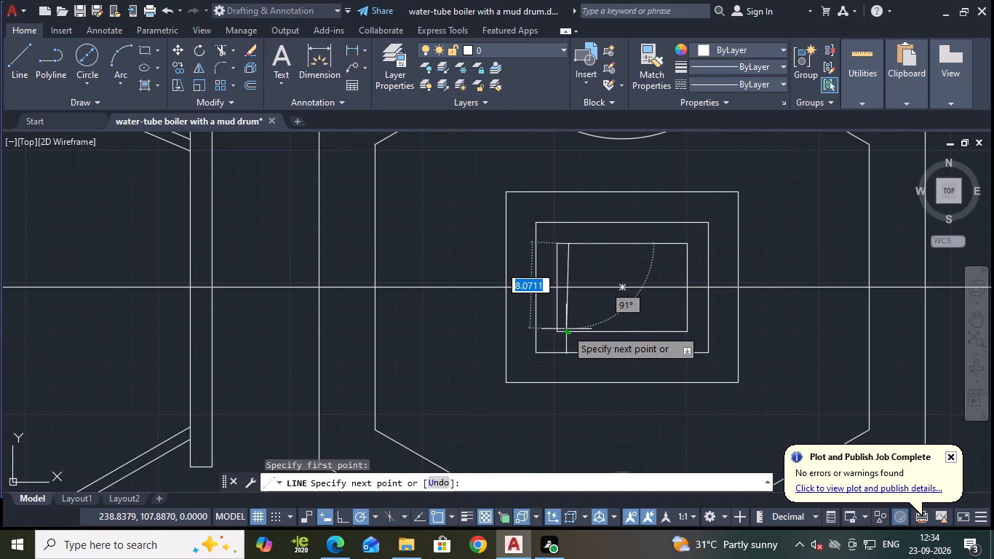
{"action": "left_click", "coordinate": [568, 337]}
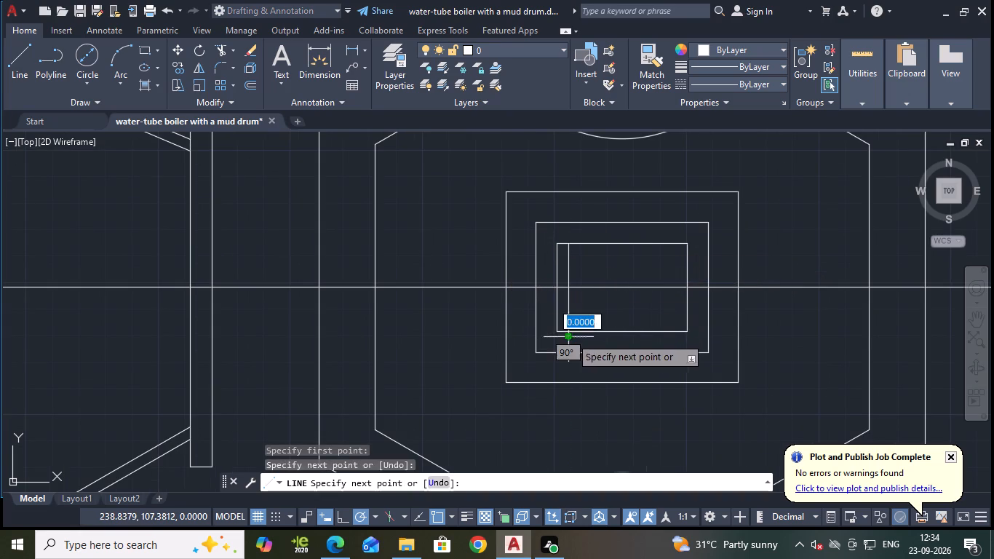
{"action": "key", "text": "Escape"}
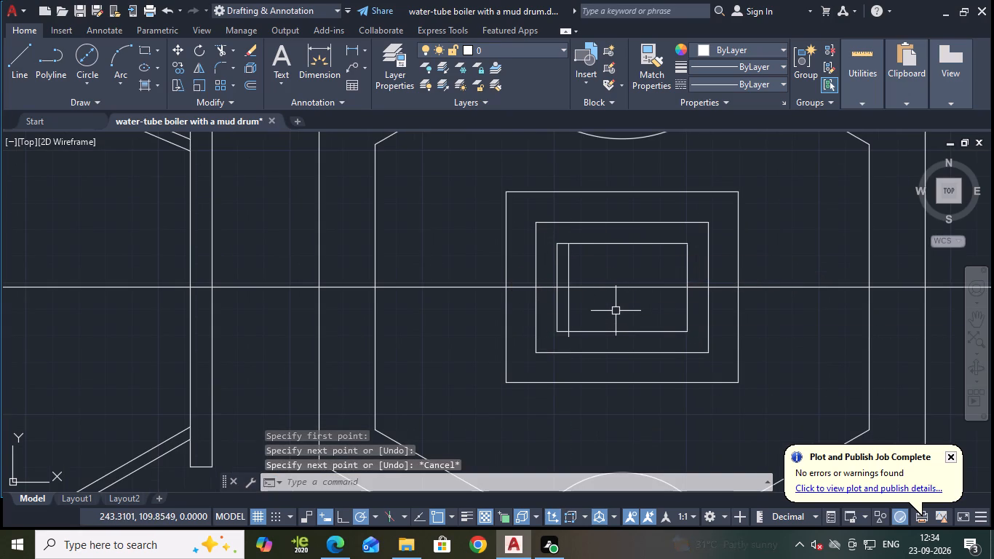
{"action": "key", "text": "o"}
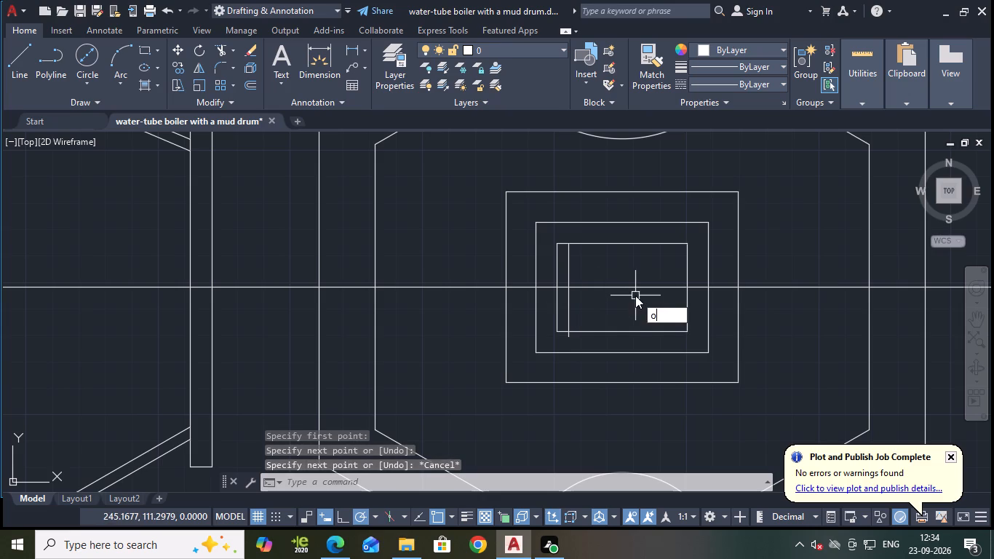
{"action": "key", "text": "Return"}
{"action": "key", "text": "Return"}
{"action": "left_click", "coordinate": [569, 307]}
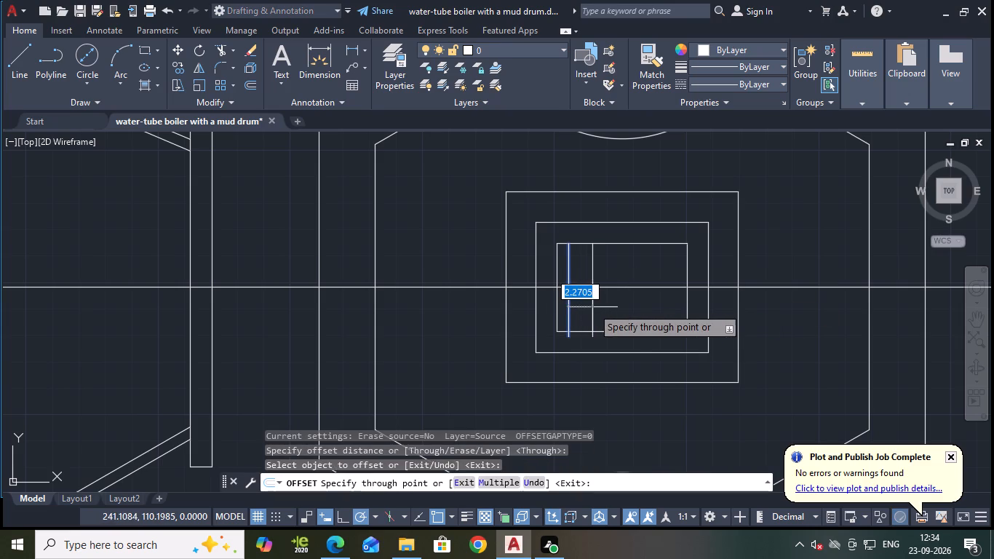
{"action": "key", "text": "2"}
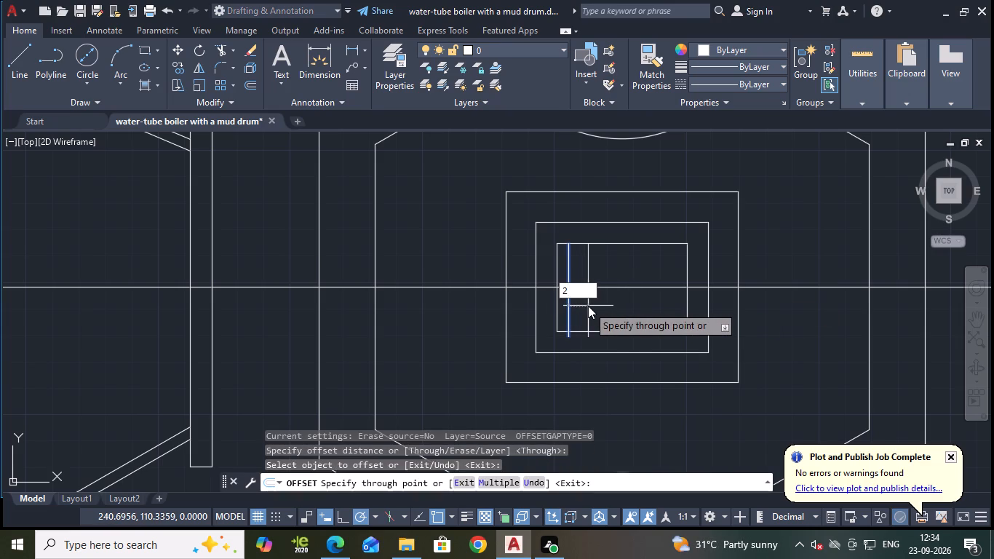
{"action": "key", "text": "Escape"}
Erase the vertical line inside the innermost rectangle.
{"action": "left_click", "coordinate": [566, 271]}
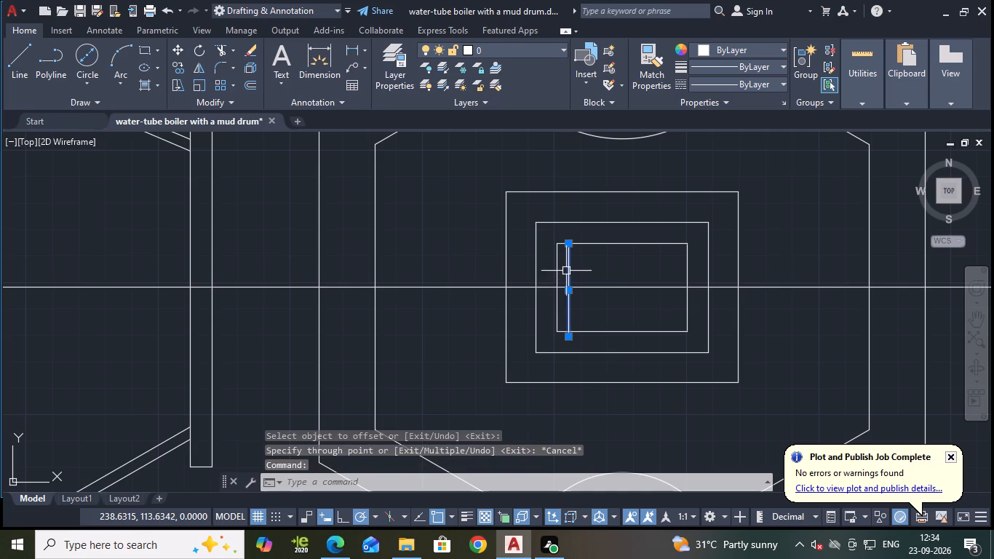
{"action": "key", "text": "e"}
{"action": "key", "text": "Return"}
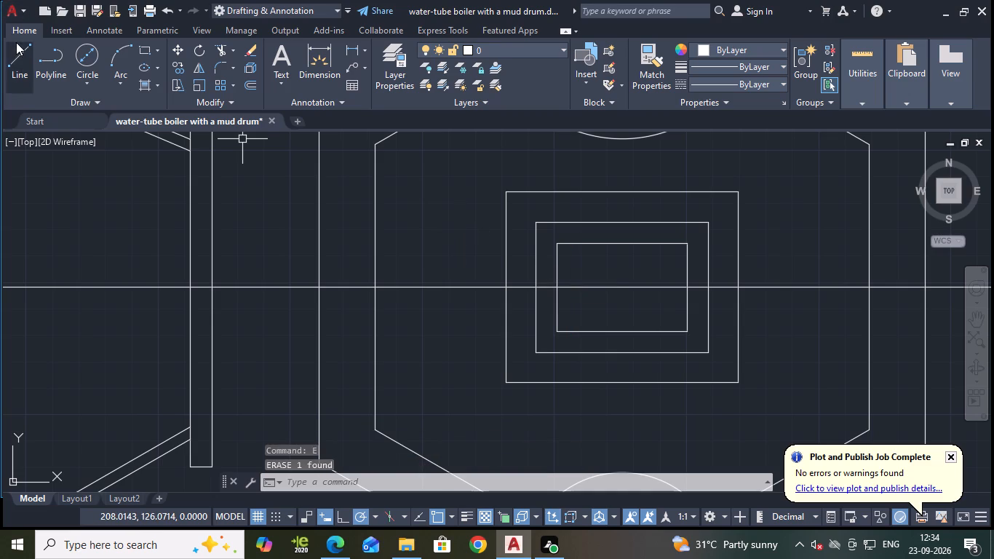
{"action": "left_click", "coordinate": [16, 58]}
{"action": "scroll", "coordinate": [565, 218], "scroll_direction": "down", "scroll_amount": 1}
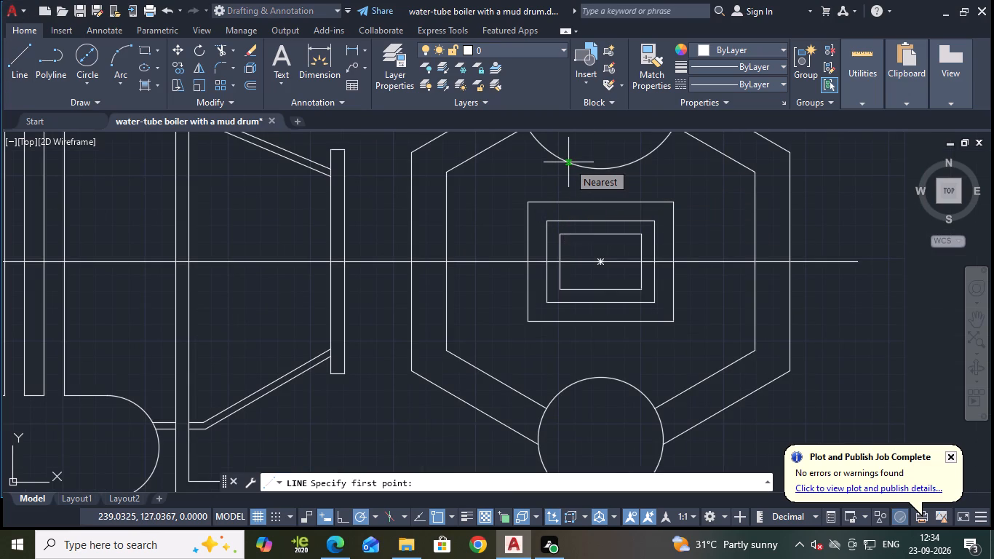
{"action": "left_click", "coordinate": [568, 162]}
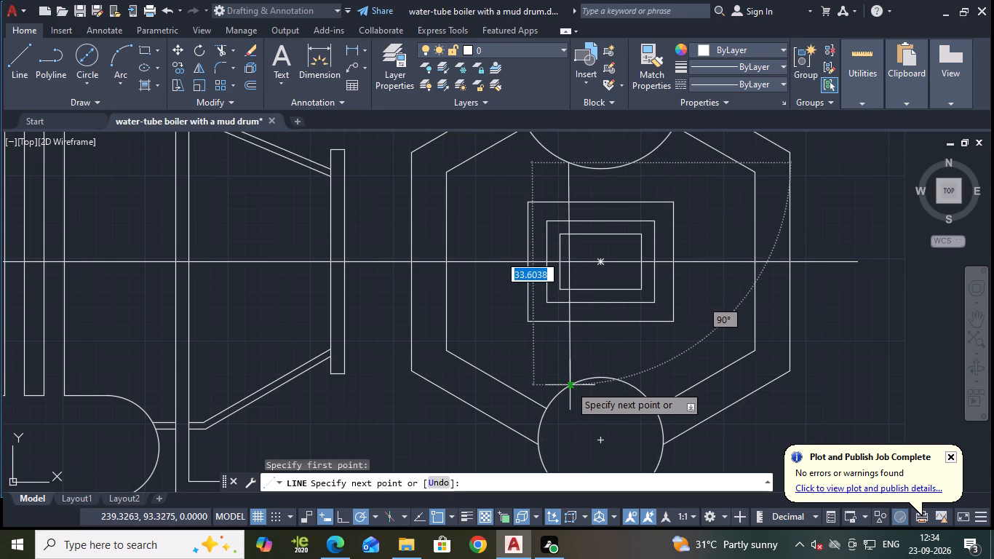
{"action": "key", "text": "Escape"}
Draw two vertical lines about 8 units apart from the upper circle's lower arc through the nested rectangles into the lower circle.
{"action": "key", "text": "space"}
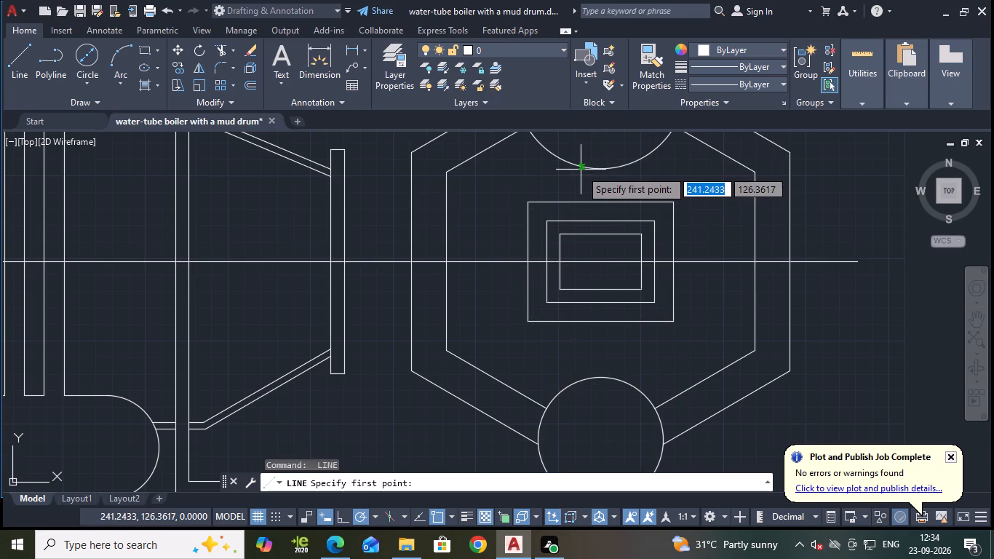
{"action": "left_click", "coordinate": [574, 167]}
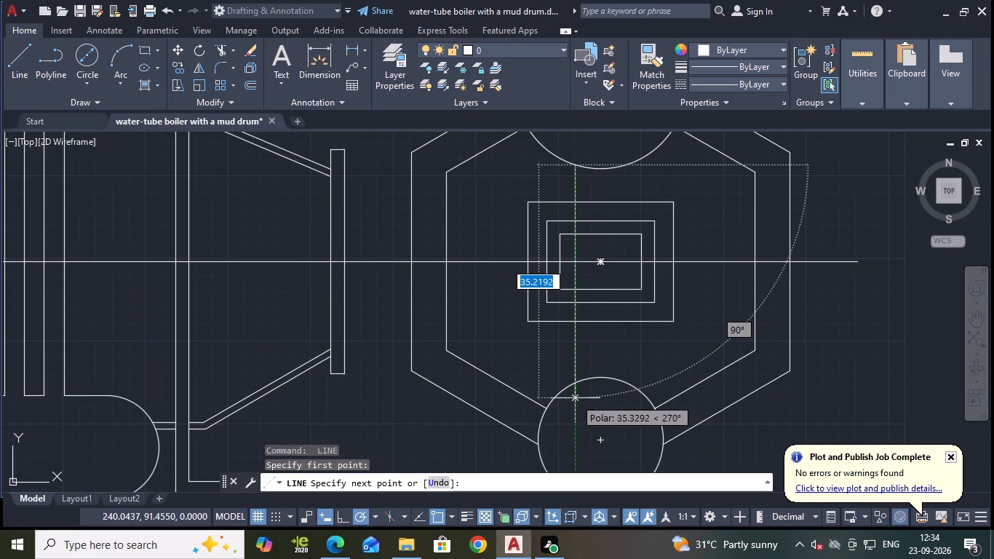
{"action": "left_click", "coordinate": [575, 398]}
{"action": "key", "text": "Escape"}
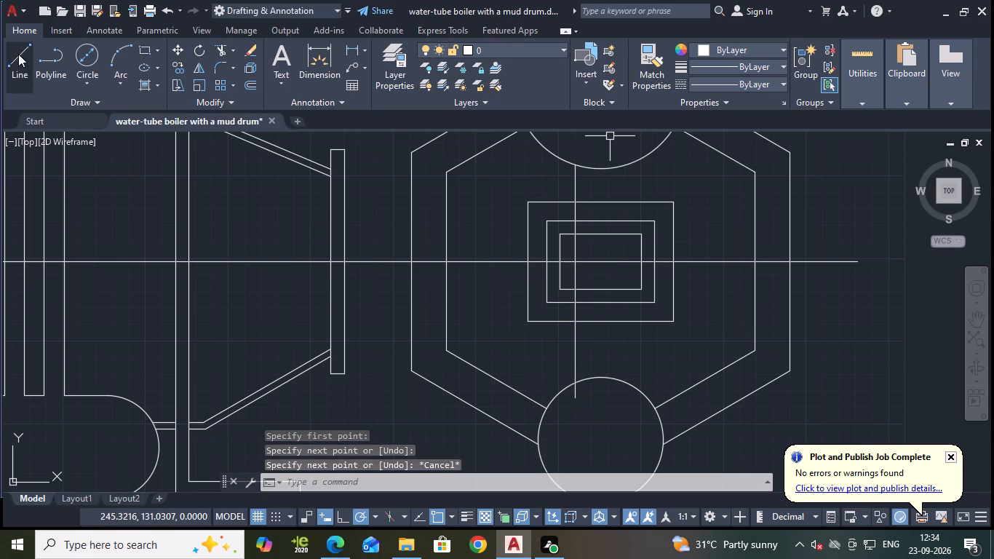
{"action": "left_click", "coordinate": [18, 54]}
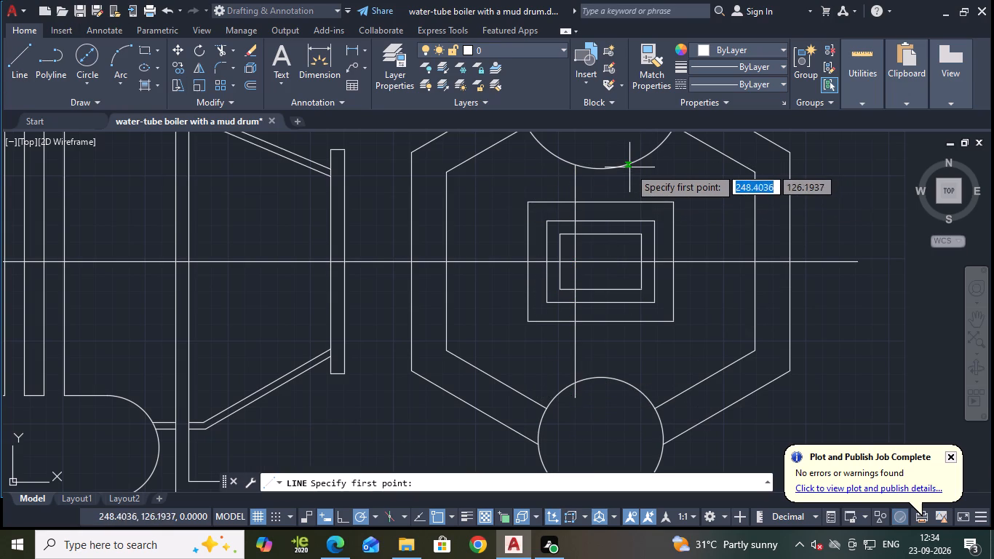
{"action": "left_click", "coordinate": [629, 166]}
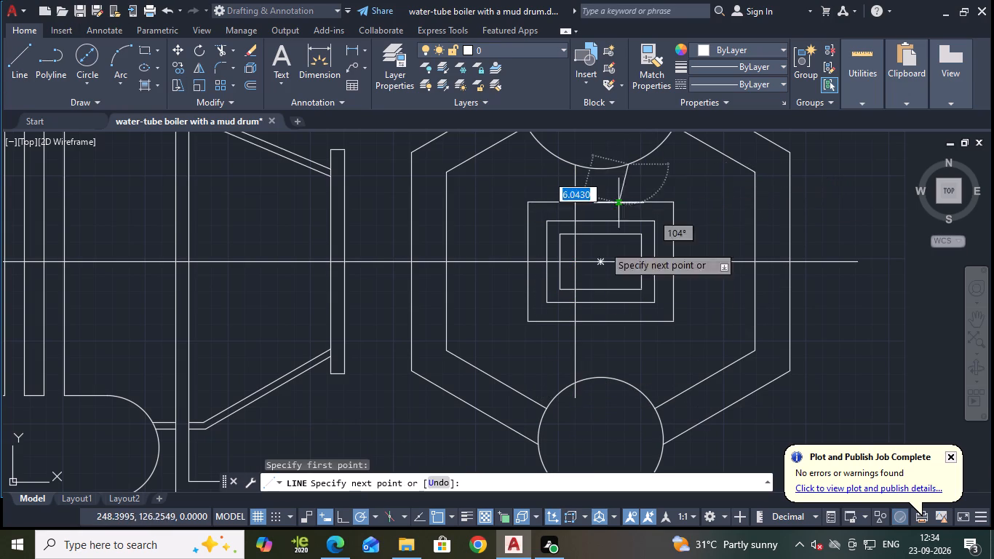
{"action": "left_click", "coordinate": [629, 407]}
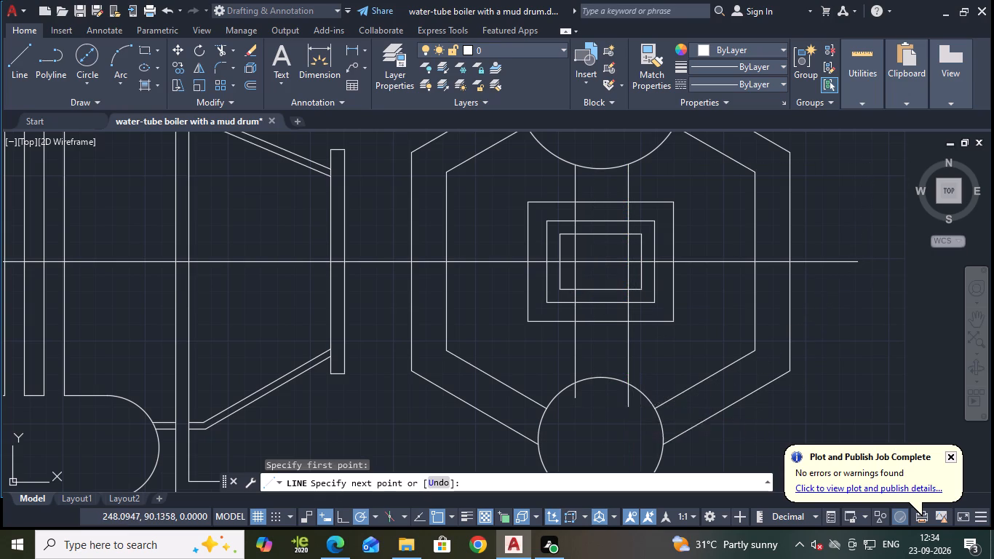
{"action": "key", "text": "Escape"}
Trim the ends of both vertical lines that lie inside the lower circle.
{"action": "type", "text": "tr"}
{"action": "key", "text": "Return"}
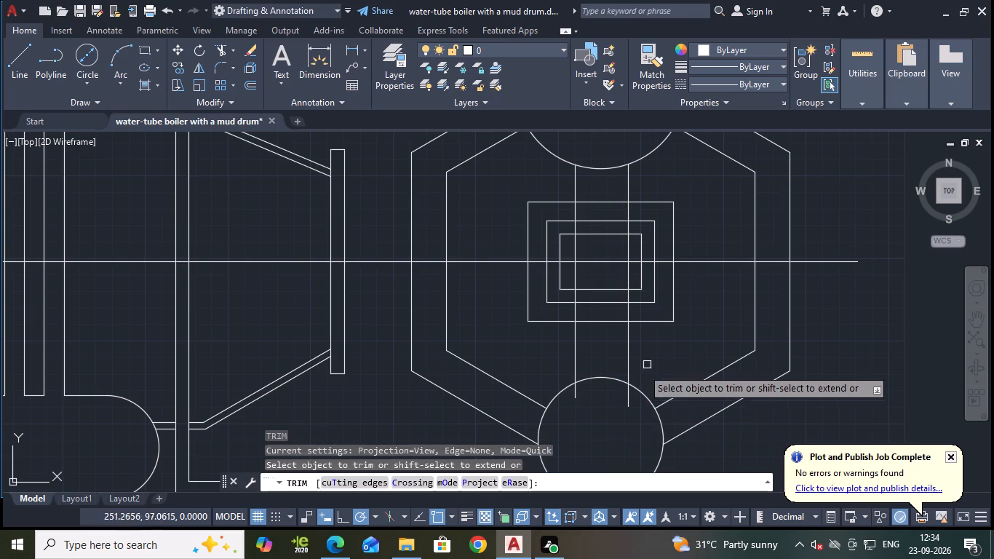
{"action": "left_click", "coordinate": [627, 406]}
{"action": "left_click", "coordinate": [574, 395]}
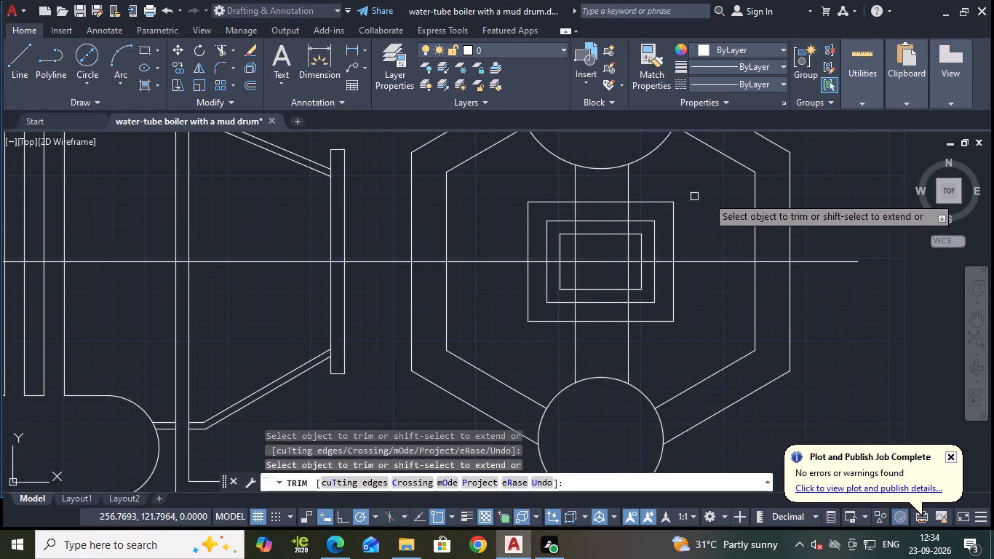
{"action": "key", "text": "Escape"}
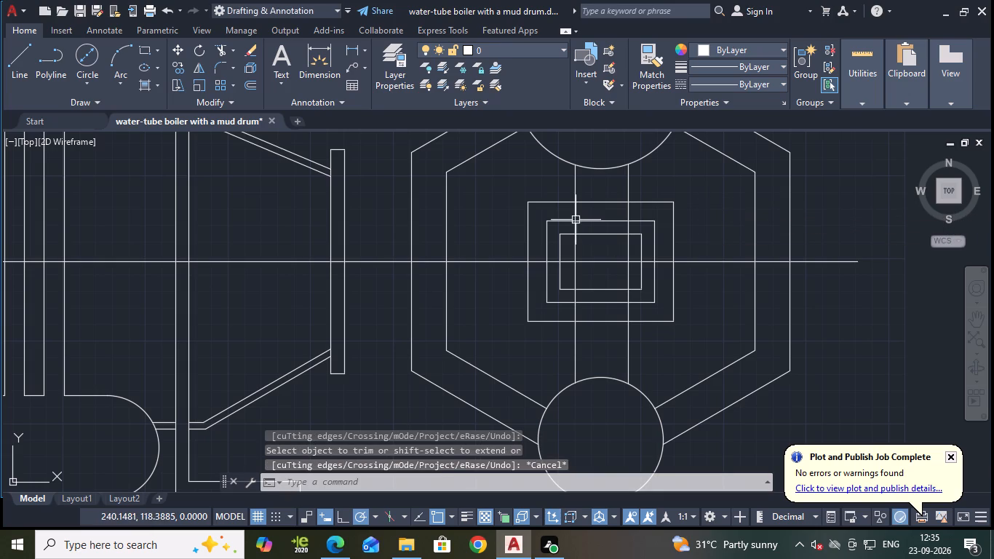
Offset each of the two vertical lines 1 unit inward, towards the centre of the end view.
{"action": "left_click", "coordinate": [575, 199]}
{"action": "key", "text": "o"}
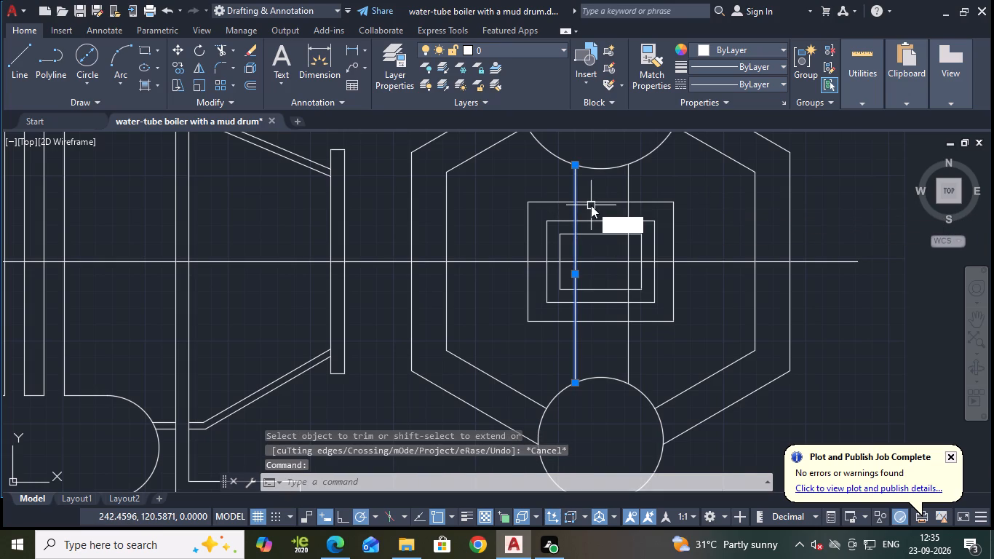
{"action": "key", "text": "Return"}
{"action": "key", "text": "Return"}
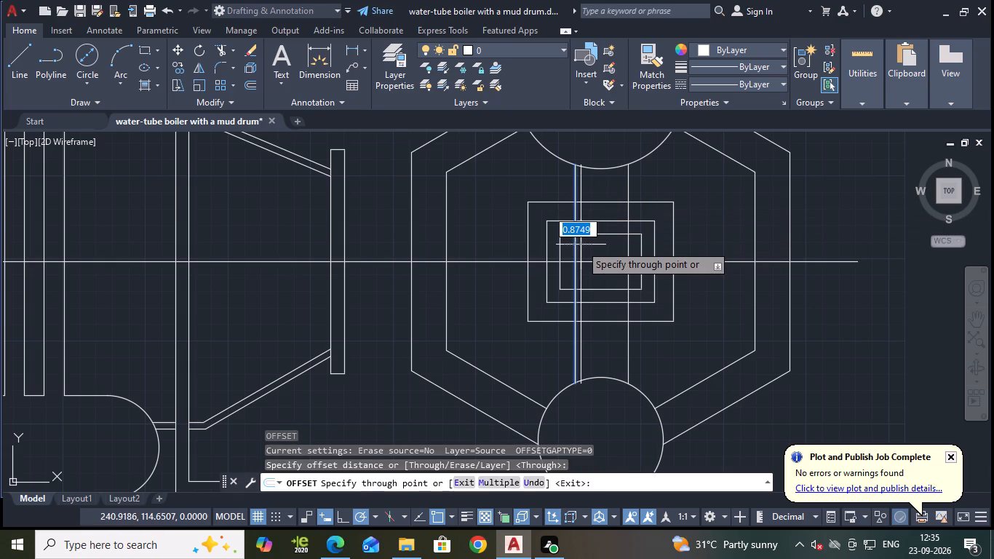
{"action": "key", "text": "1"}
{"action": "key", "text": "Return"}
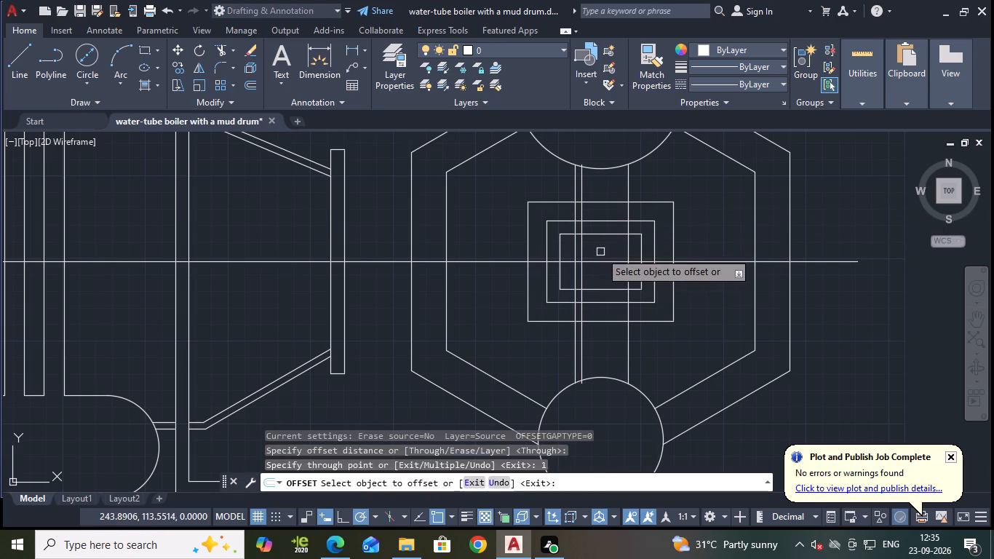
{"action": "left_click", "coordinate": [629, 188]}
{"action": "key", "text": "1"}
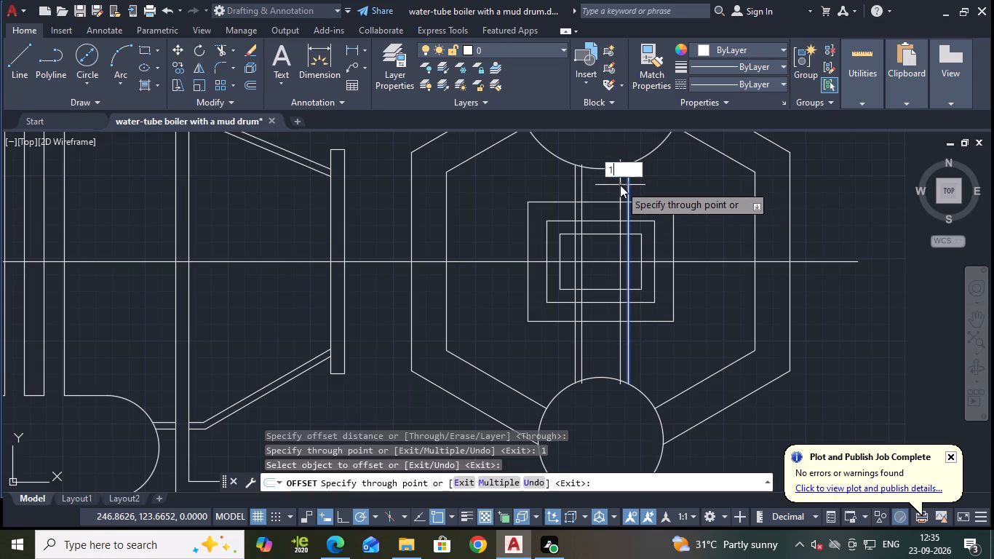
{"action": "key", "text": "Return"}
{"action": "key", "text": "Escape"}
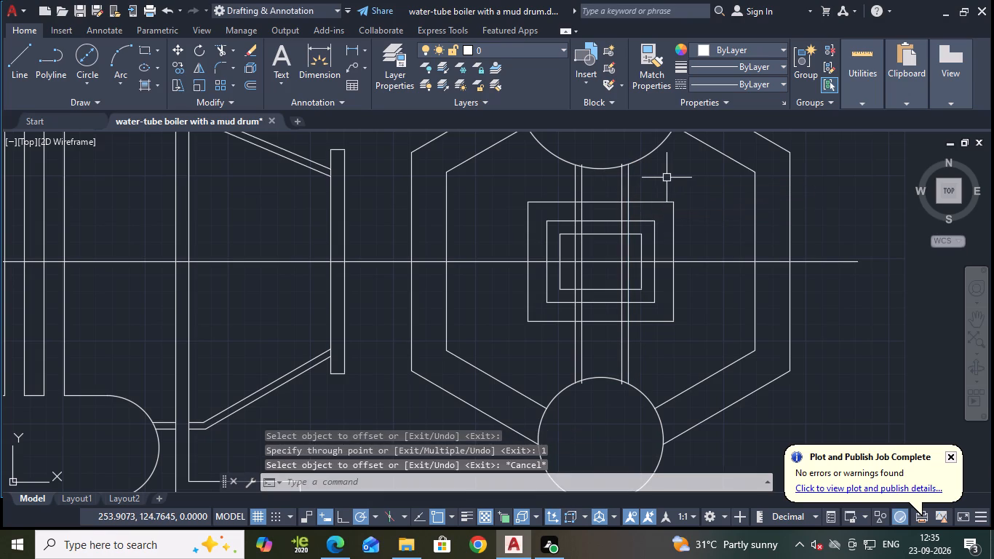
Trim the ends of the two inner vertical tube lines that lie inside the lower circle.
{"action": "type", "text": "tr"}
{"action": "key", "text": "Return"}
{"action": "scroll", "coordinate": [594, 370], "scroll_direction": "up", "scroll_amount": 2}
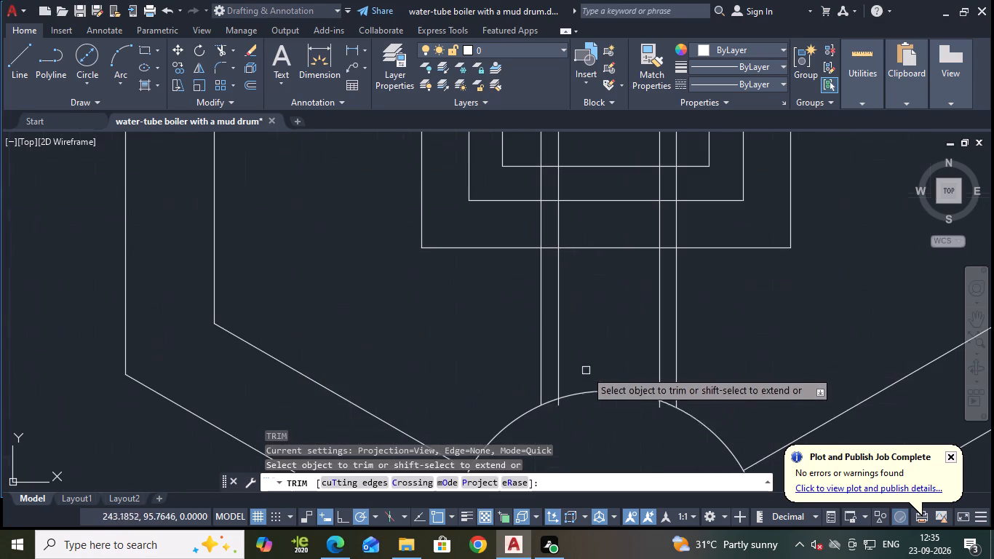
{"action": "left_click", "coordinate": [557, 405]}
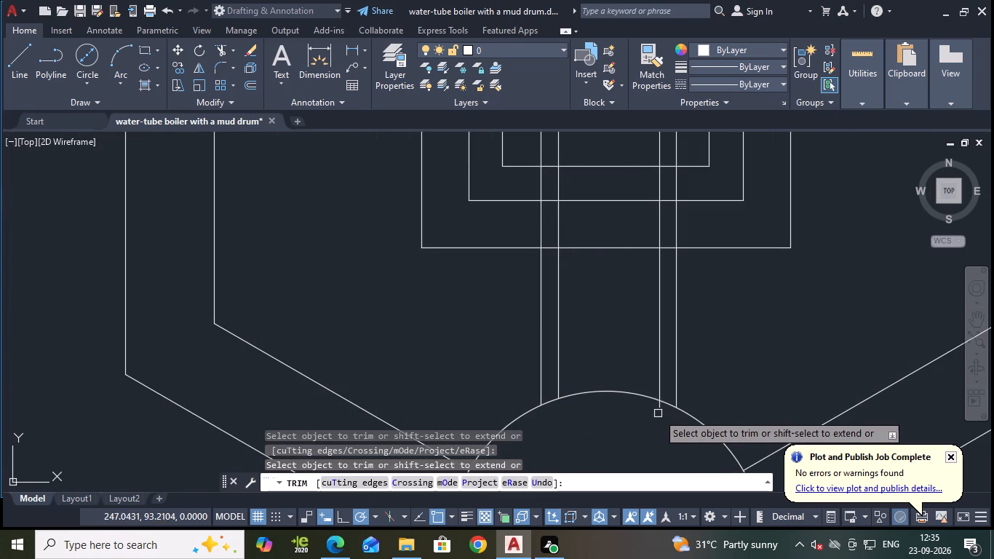
{"action": "left_click", "coordinate": [658, 408]}
Trim the left pair of tube lines between the outermost and middle rectangles, both below and above the centre.
{"action": "scroll", "coordinate": [625, 365], "scroll_direction": "down", "scroll_amount": 2}
{"action": "middle_click_drag", "start_coordinate": [725, 272], "coordinate": [700, 312]}
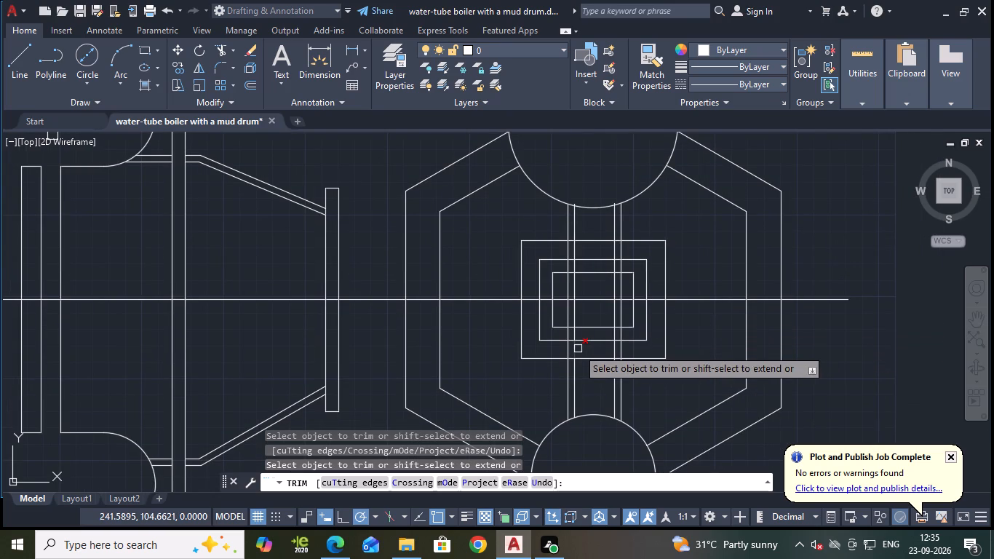
{"action": "left_click", "coordinate": [578, 349]}
{"action": "left_click", "coordinate": [569, 349]}
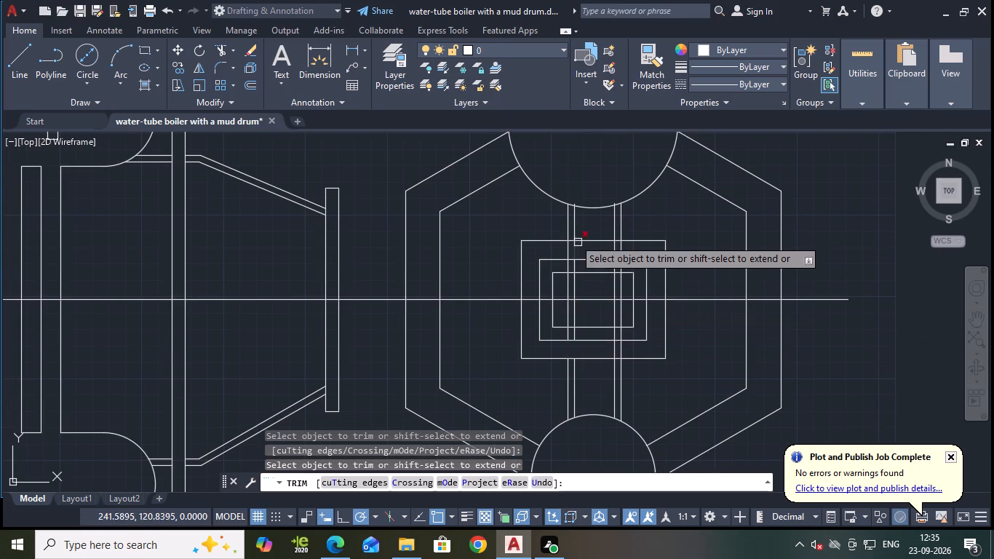
{"action": "left_click", "coordinate": [576, 250]}
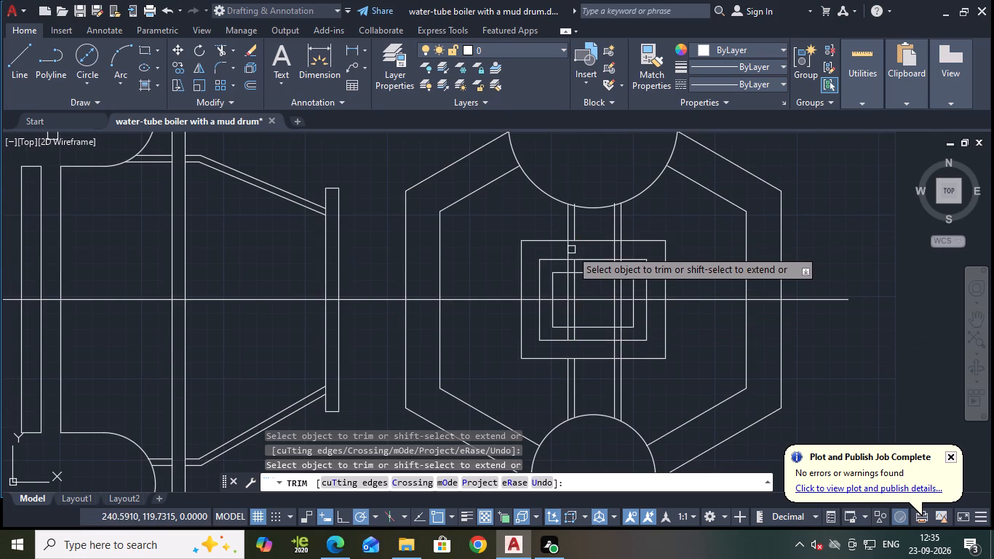
{"action": "left_click", "coordinate": [568, 250]}
Trim the ends of the two inner vertical tube lines that lie inside the upper circle.
{"action": "scroll", "coordinate": [573, 202], "scroll_direction": "up", "scroll_amount": 5}
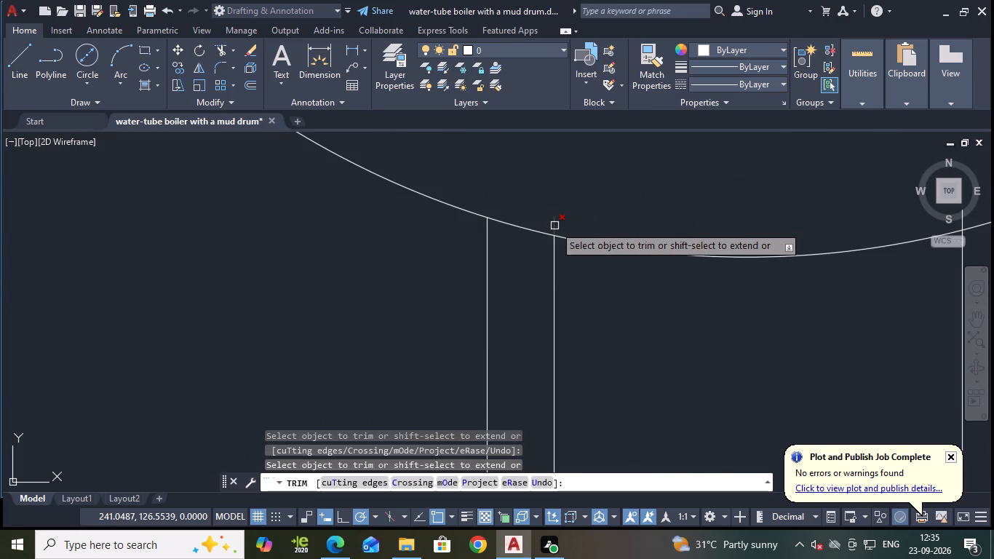
{"action": "left_click", "coordinate": [554, 226]}
{"action": "scroll", "coordinate": [688, 195], "scroll_direction": "down", "scroll_amount": 2}
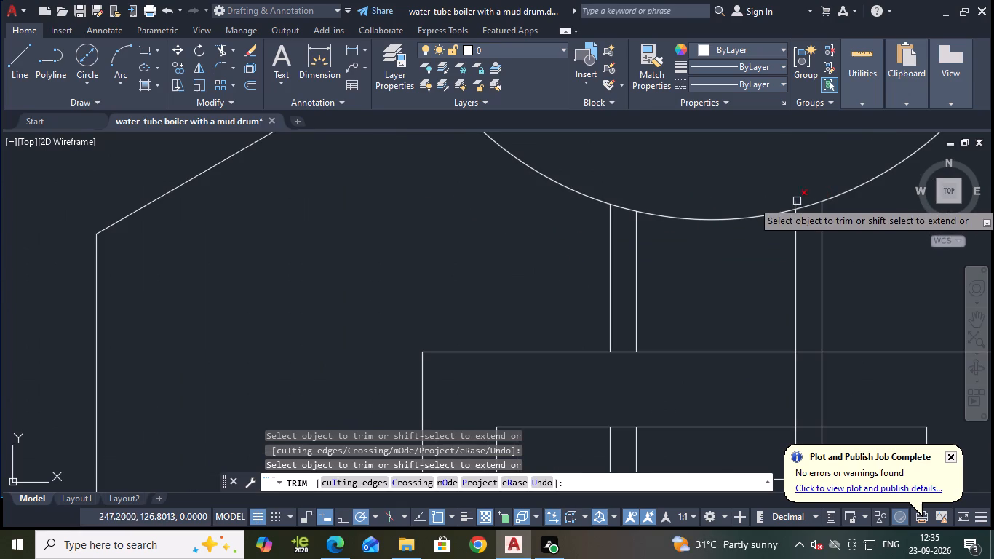
{"action": "left_click", "coordinate": [796, 201]}
Trim the right pair of tube lines between the top edges of the outermost and middle rectangles, and save the drawing.
{"action": "scroll", "coordinate": [878, 304], "scroll_direction": "down", "scroll_amount": 3}
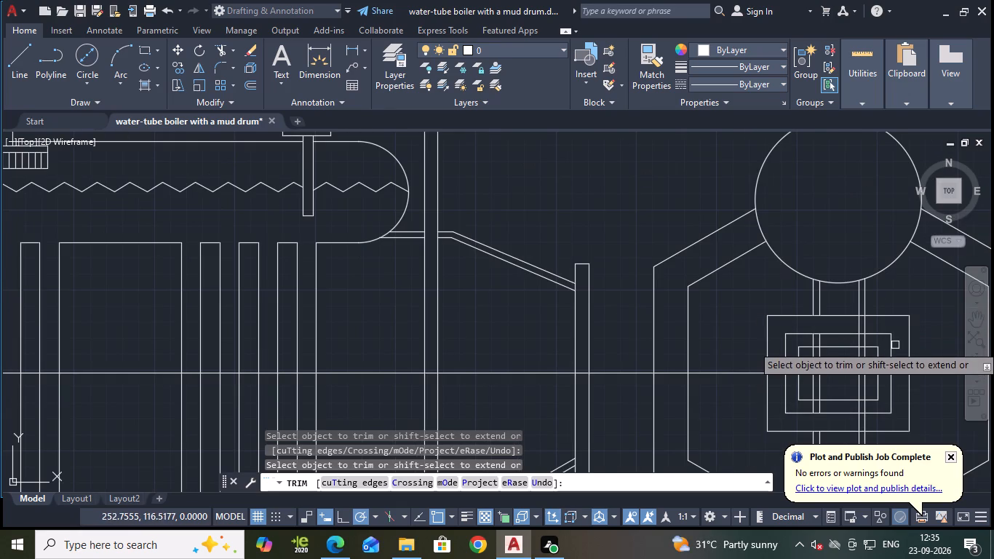
{"action": "left_click", "coordinate": [859, 330]}
{"action": "left_click", "coordinate": [864, 328]}
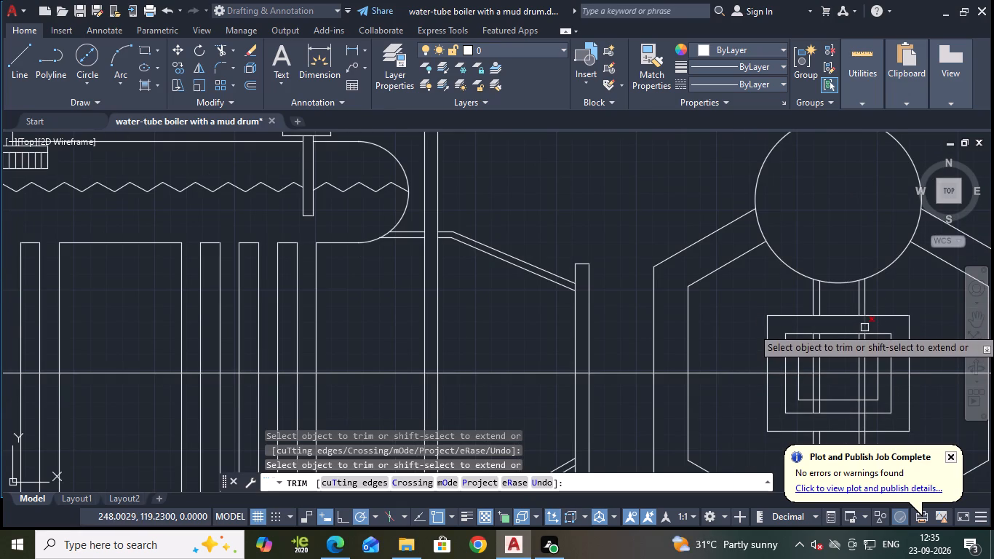
{"action": "key", "text": "Escape"}
{"action": "middle_click_drag", "start_coordinate": [739, 346], "coordinate": [604, 296]}
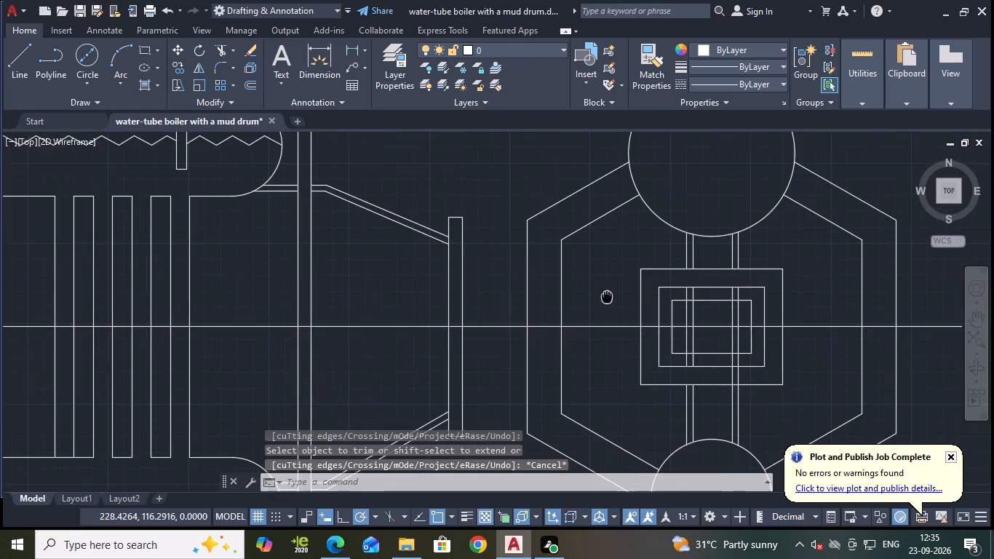
{"action": "key", "text": "ctrl+s"}
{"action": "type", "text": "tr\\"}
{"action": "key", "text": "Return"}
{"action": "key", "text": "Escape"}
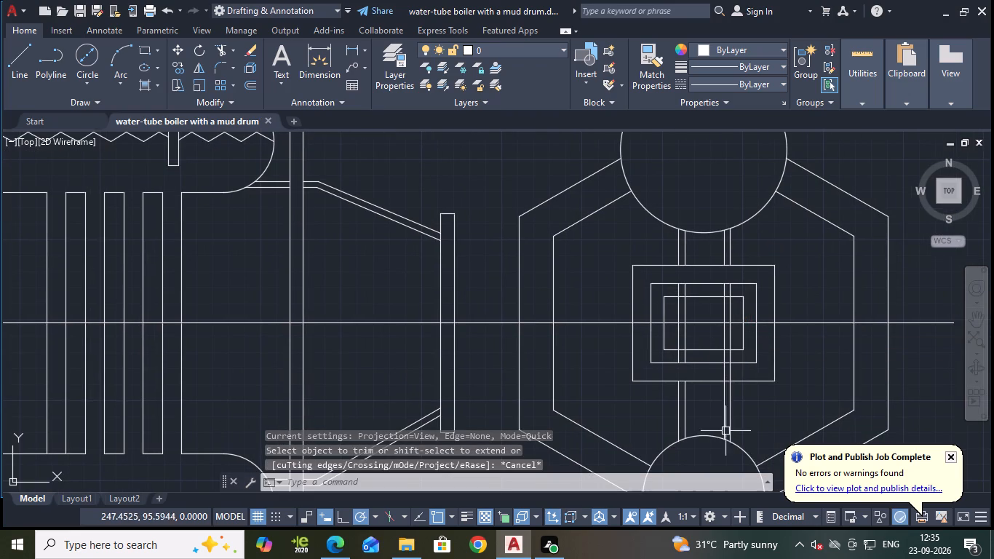
Trim the right pair of tube lines between the bottom edges of the middle and outermost rectangles.
{"action": "key", "text": "t"}
{"action": "key", "text": "r"}
{"action": "key", "text": "Return"}
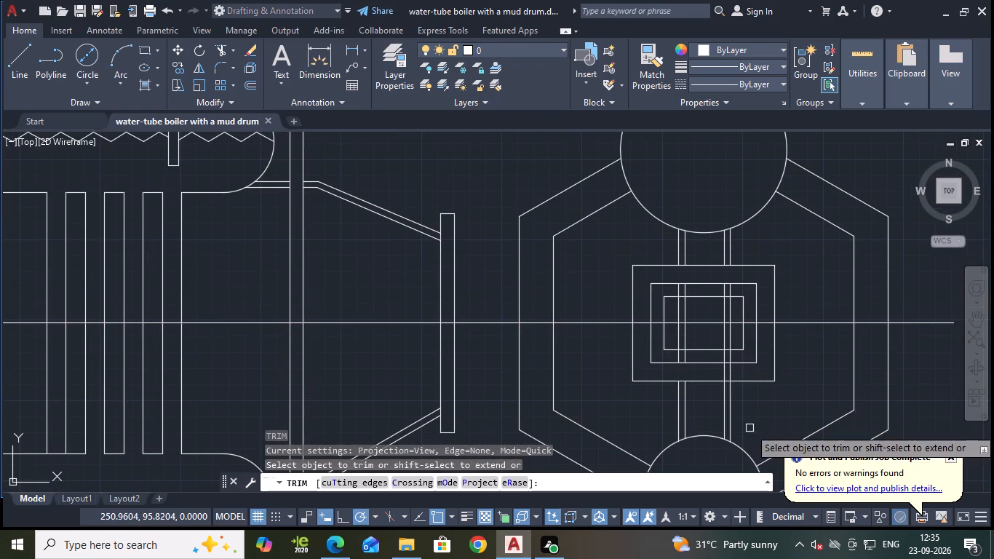
{"action": "scroll", "coordinate": [749, 396], "scroll_direction": "up", "scroll_amount": 1}
{"action": "left_click_drag", "start_coordinate": [721, 362], "coordinate": [686, 354]}
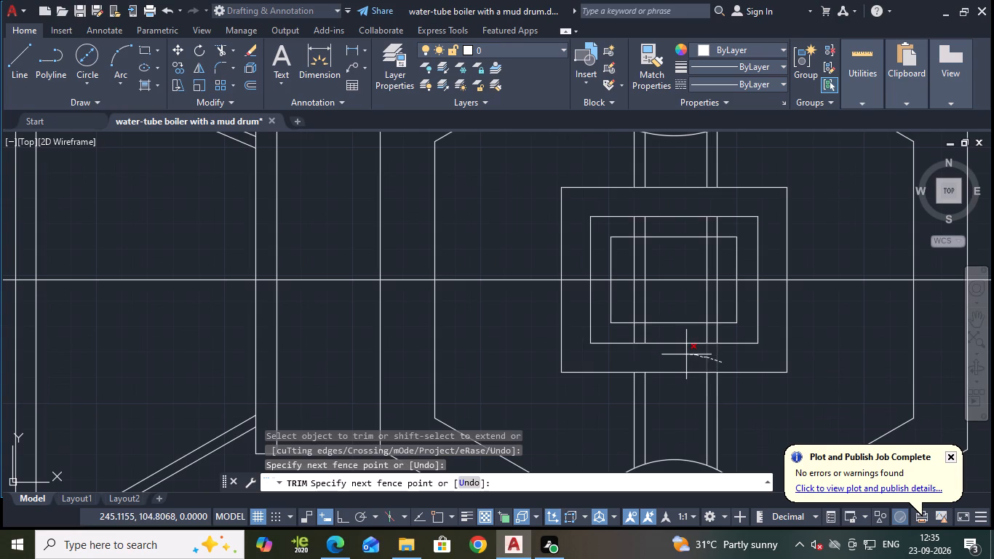
{"action": "left_click_drag", "start_coordinate": [686, 354], "coordinate": [685, 354]}
{"action": "key", "text": "Escape"}
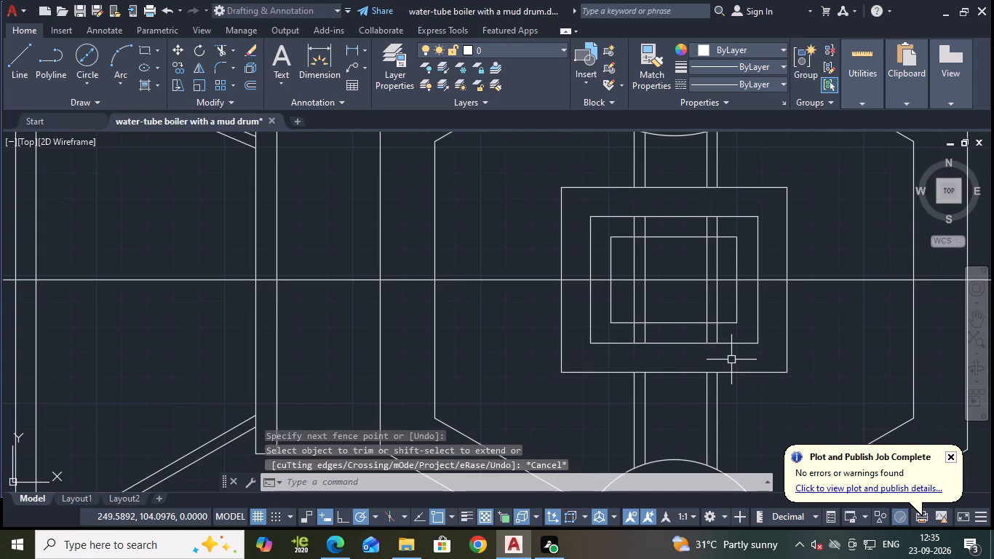
Erase the four vertical line segments left inside the middle rectangle and save the drawing.
{"action": "left_click_drag", "start_coordinate": [728, 298], "coordinate": [721, 299]}
{"action": "left_click", "coordinate": [631, 309]}
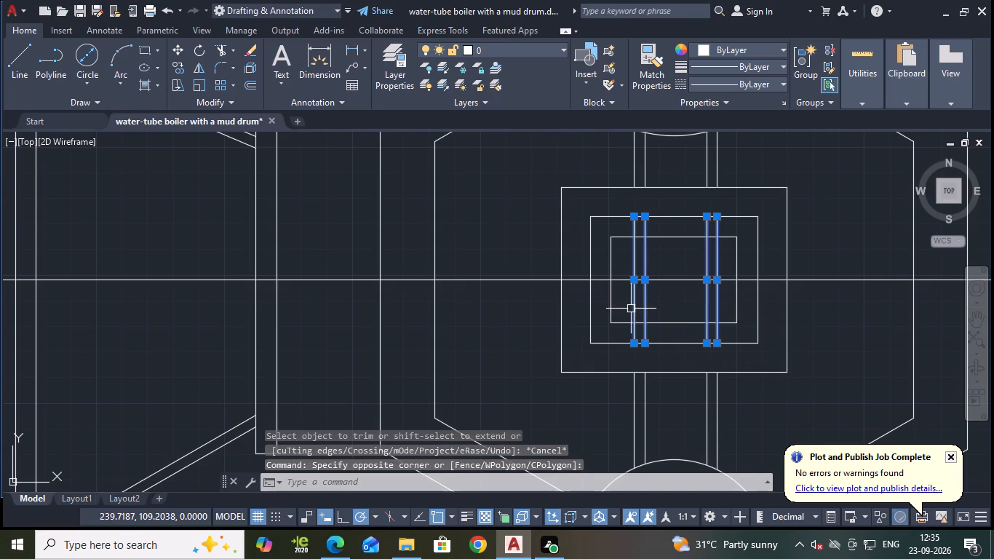
{"action": "key", "text": "e"}
{"action": "key", "text": "Return"}
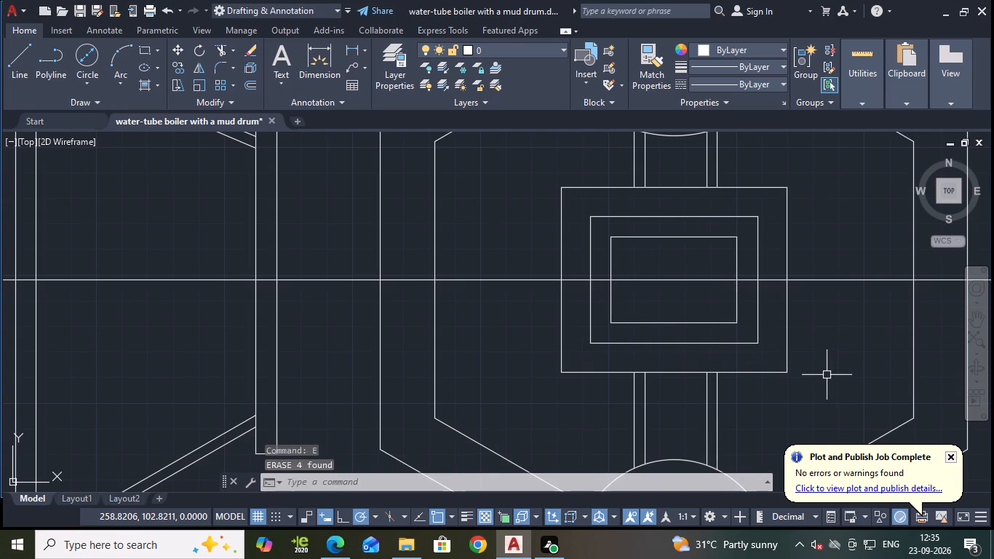
{"action": "key", "text": "ctrl+s"}
Draw a support under the lower circle: a horizontal base line with two sides sloping inward at 60° into the circle.
{"action": "scroll", "coordinate": [762, 139], "scroll_direction": "down", "scroll_amount": 1}
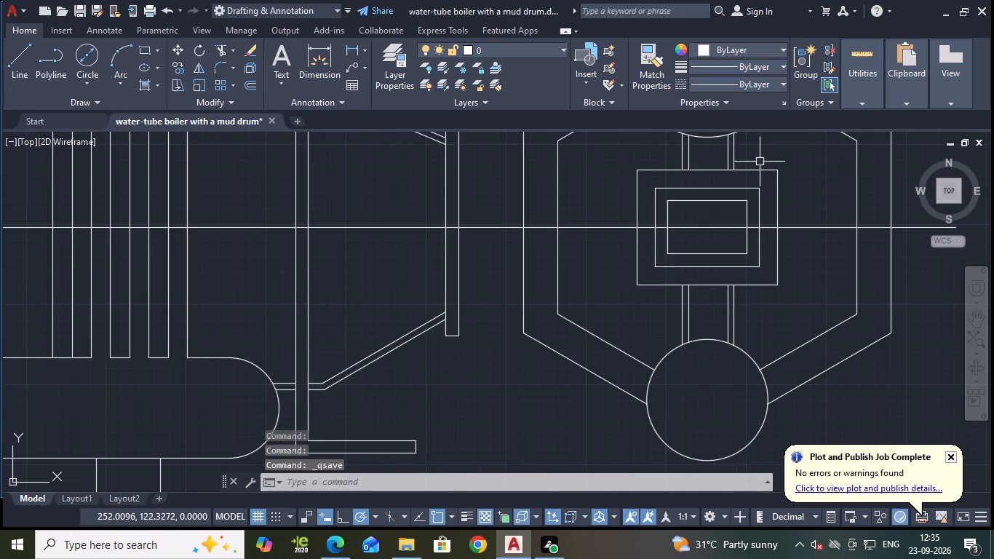
{"action": "scroll", "coordinate": [763, 164], "scroll_direction": "down", "scroll_amount": 1}
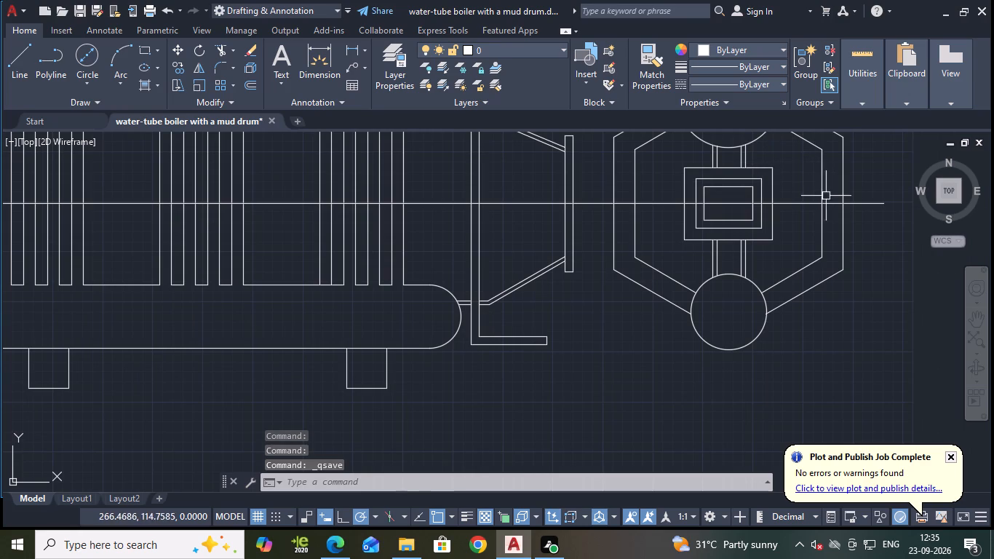
{"action": "left_click", "coordinate": [15, 55]}
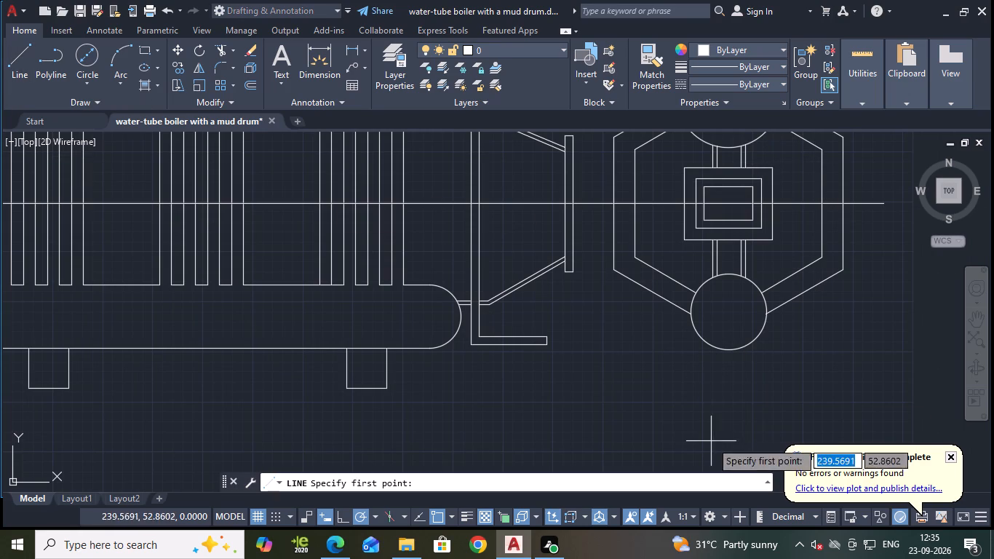
{"action": "left_click", "coordinate": [704, 368]}
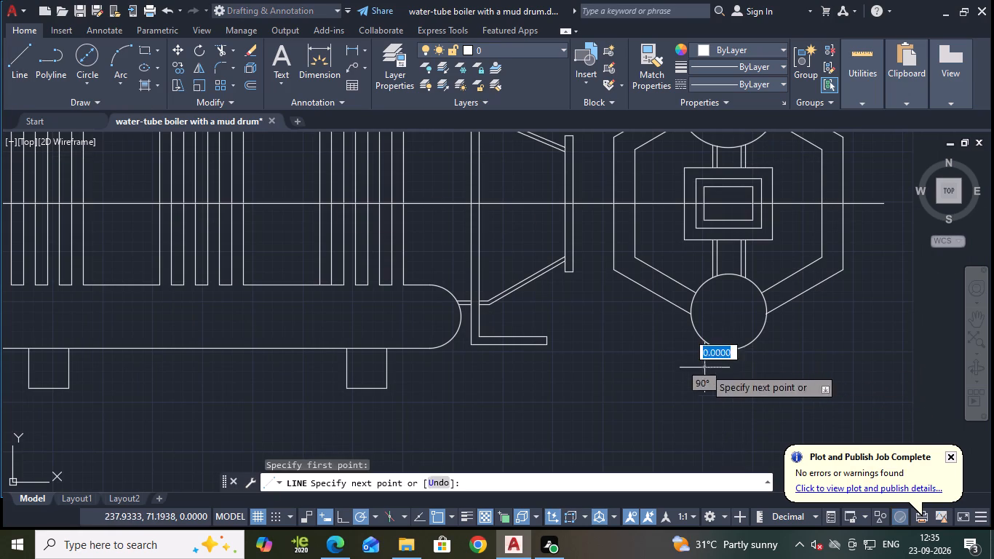
{"action": "left_click", "coordinate": [766, 369]}
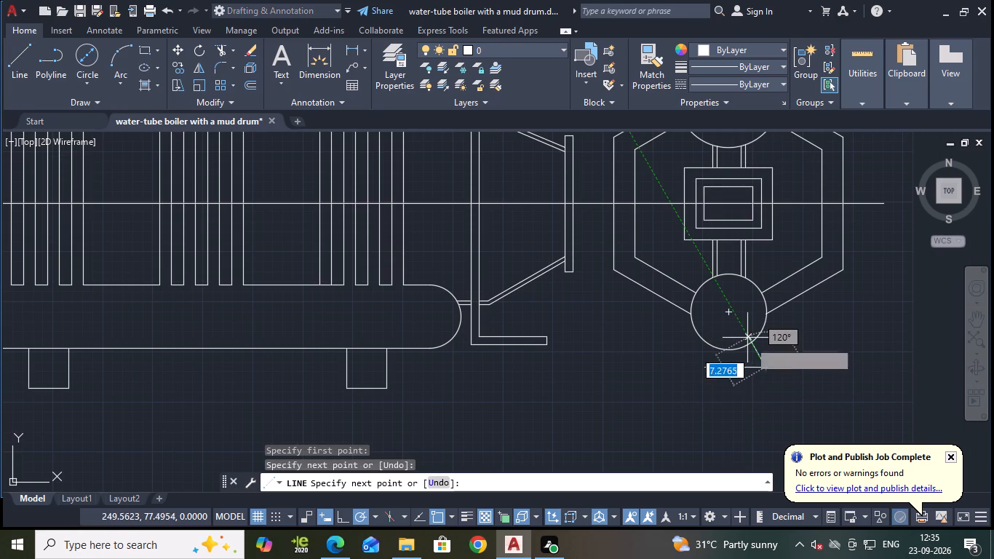
{"action": "left_click", "coordinate": [747, 334]}
{"action": "key", "text": "Escape"}
{"action": "key", "text": "space"}
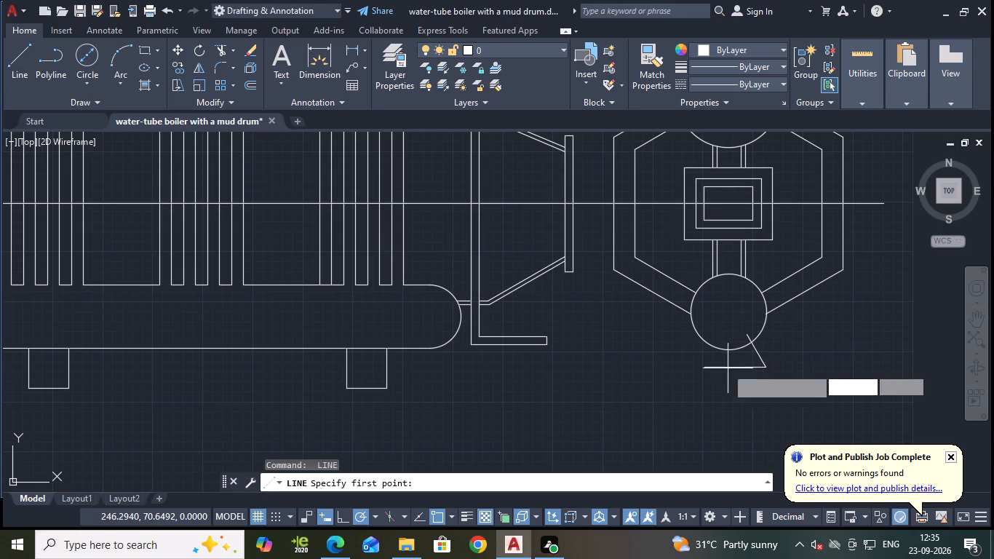
{"action": "left_click", "coordinate": [705, 367]}
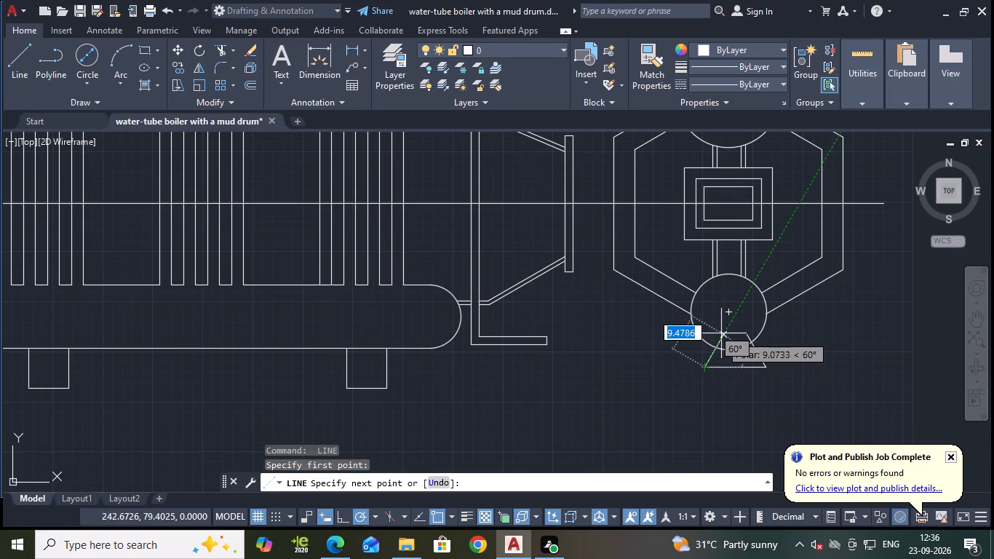
{"action": "left_click", "coordinate": [721, 333]}
{"action": "key", "text": "Escape"}
Trim the support's sloping sides where they lie inside the lower circle, and save the drawing.
{"action": "type", "text": "tr"}
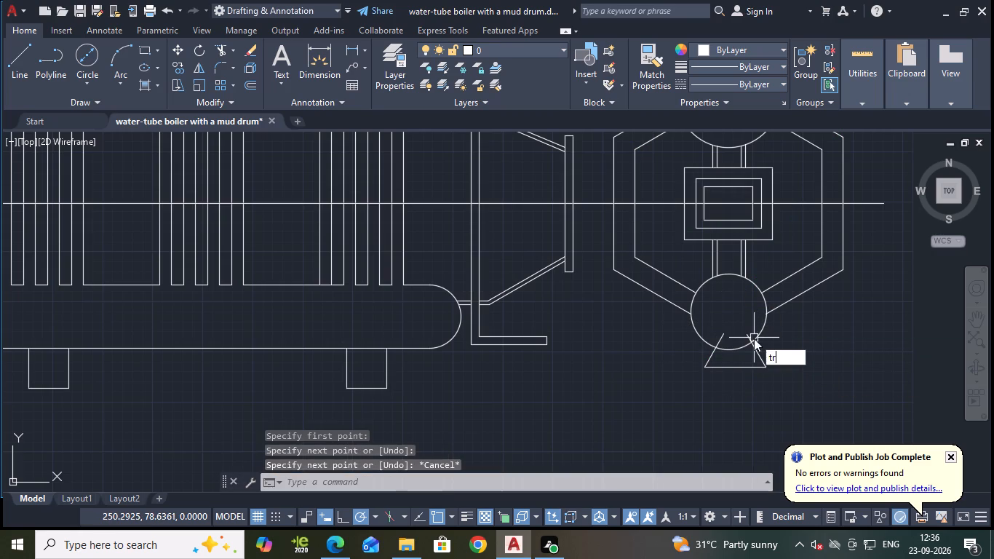
{"action": "key", "text": "Return"}
{"action": "left_click", "coordinate": [746, 333]}
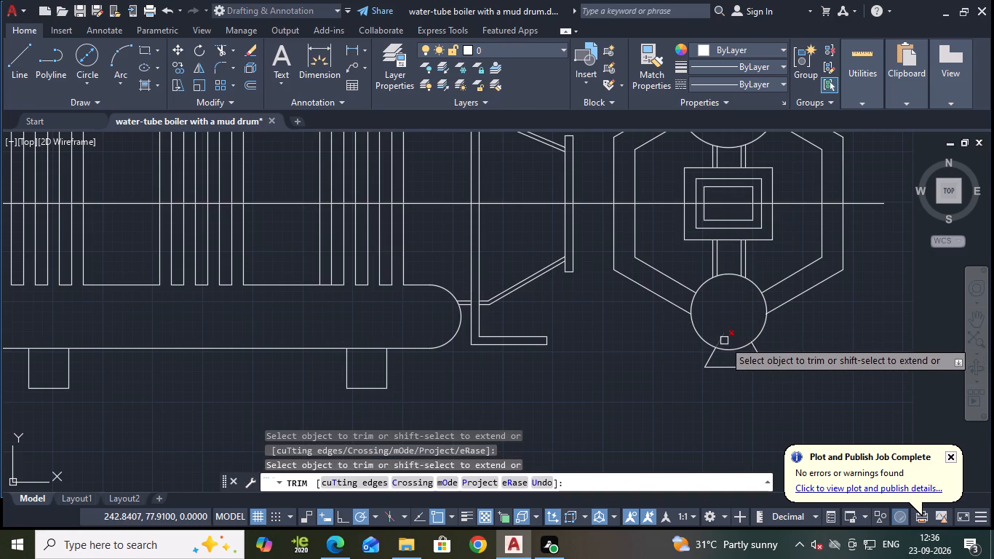
{"action": "left_click", "coordinate": [724, 341]}
{"action": "key", "text": "ctrl+s"}
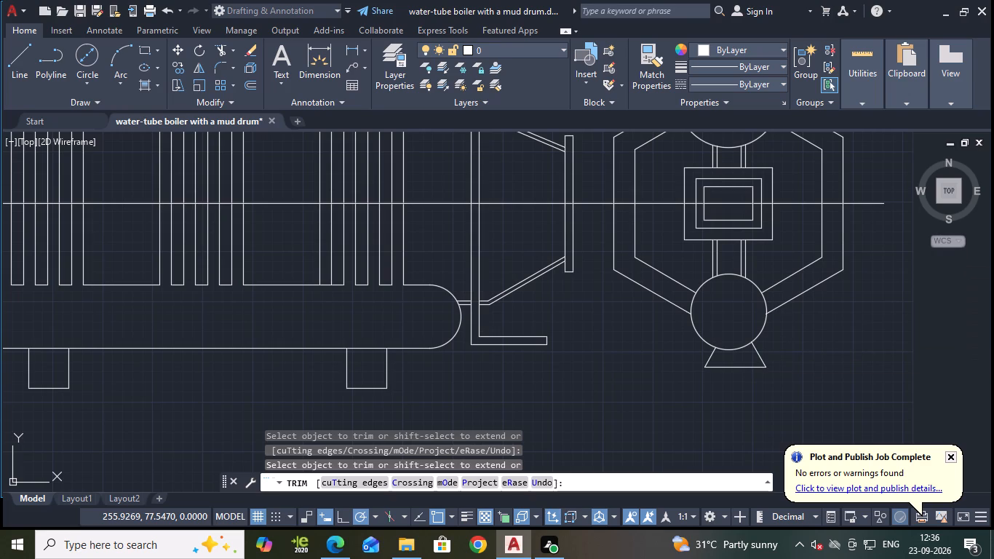
Draw a vertical line about 8.3 units long across the innermost rectangle, aligned with the leftmost tube line.
{"action": "scroll", "coordinate": [771, 335], "scroll_direction": "down", "scroll_amount": 1}
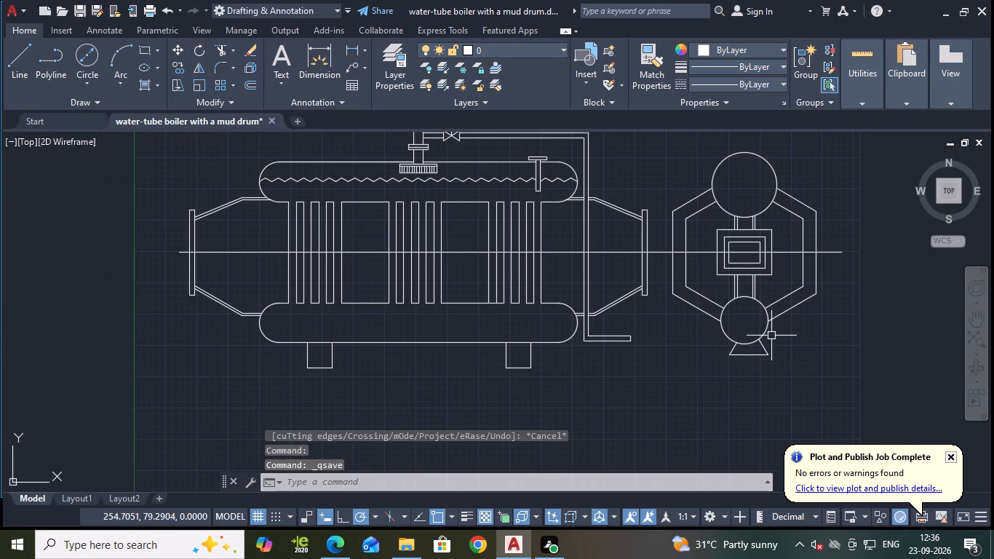
{"action": "scroll", "coordinate": [751, 269], "scroll_direction": "up", "scroll_amount": 2}
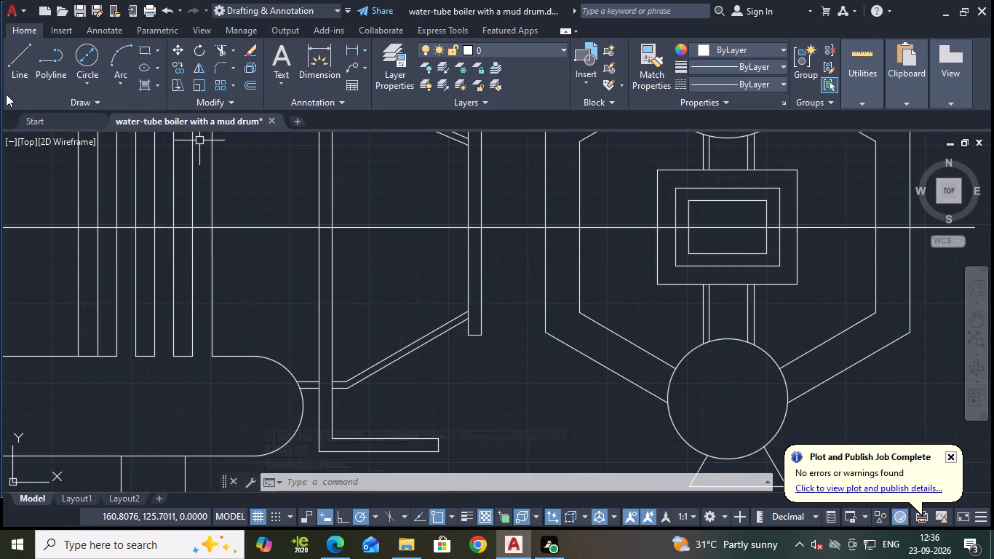
{"action": "left_click", "coordinate": [22, 58]}
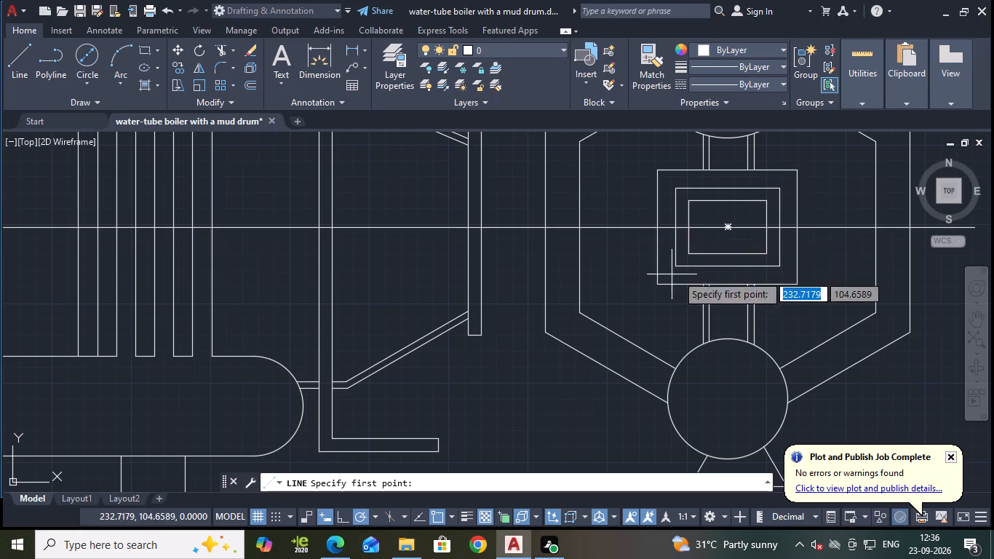
{"action": "left_click", "coordinate": [703, 202]}
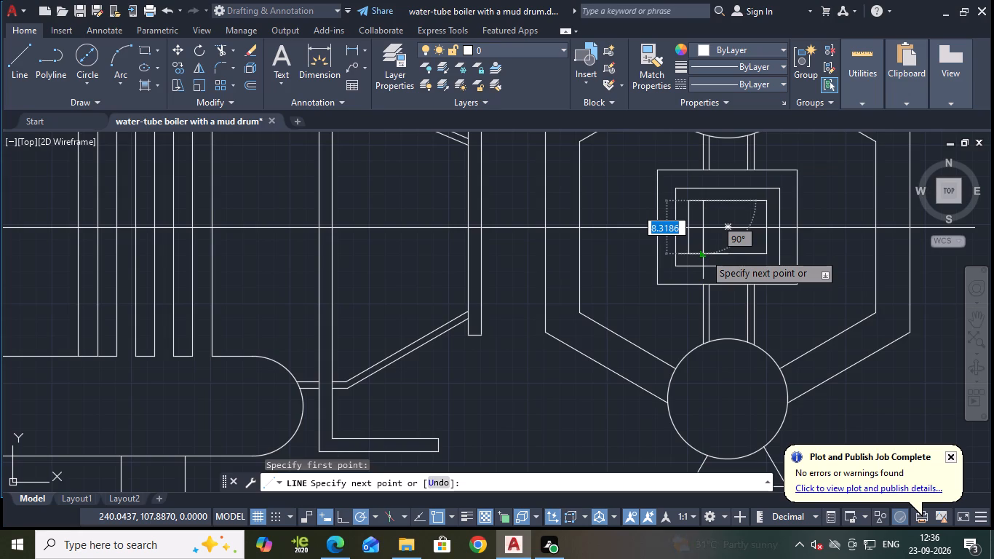
{"action": "scroll", "coordinate": [704, 253], "scroll_direction": "up", "scroll_amount": 2}
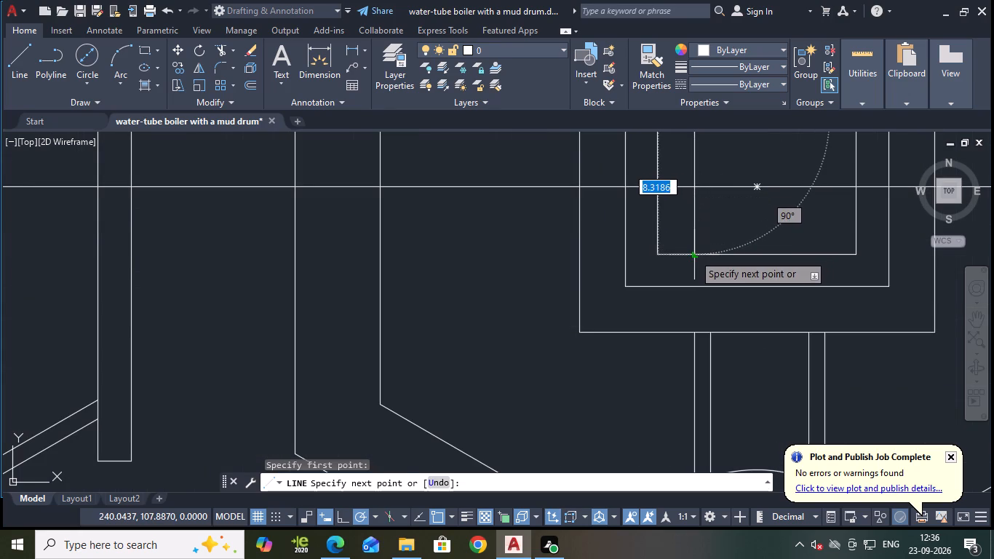
{"action": "left_click", "coordinate": [693, 254]}
{"action": "scroll", "coordinate": [715, 239], "scroll_direction": "down", "scroll_amount": 2}
{"action": "key", "text": "Escape"}
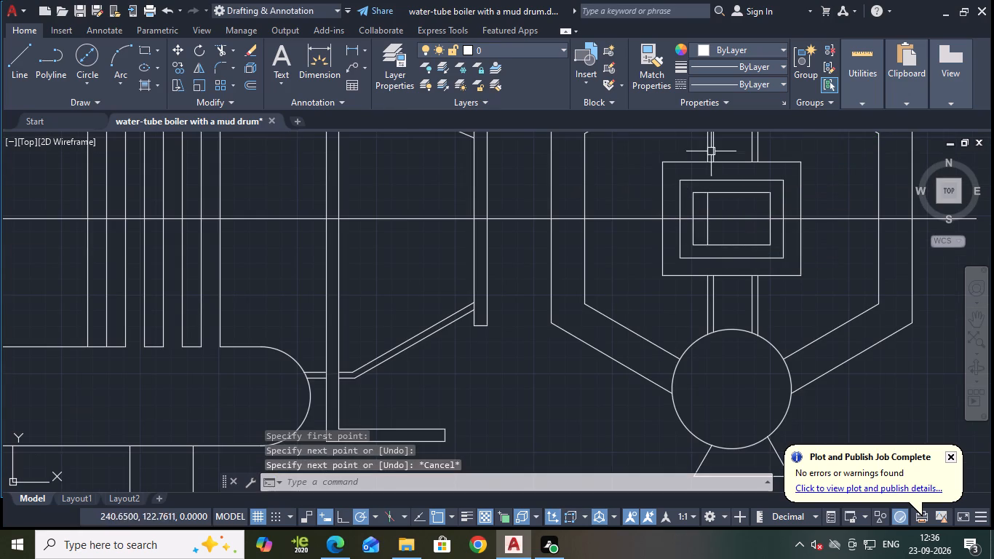
Stretch the lower end of the upper left pair's inner tube line down about 14 units, just past the innermost rectangle.
{"action": "left_click", "coordinate": [713, 148]}
{"action": "left_click", "coordinate": [710, 159]}
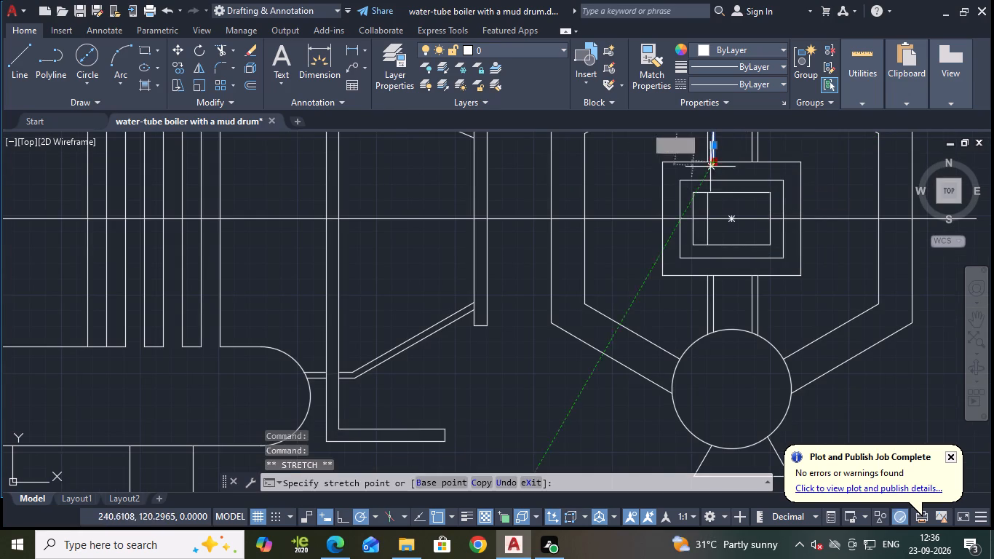
{"action": "left_click", "coordinate": [711, 250]}
{"action": "key", "text": "Escape"}
Trim the stretched inner line of the upper left tube pair between the nested rectangles and below the innermost rectangle.
{"action": "type", "text": "tr"}
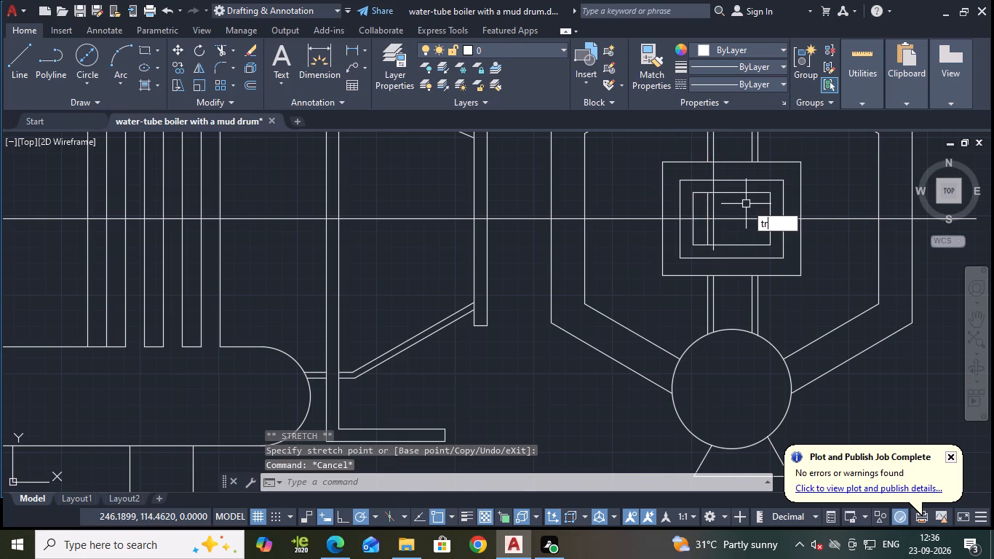
{"action": "key", "text": "Return"}
{"action": "left_click", "coordinate": [716, 169]}
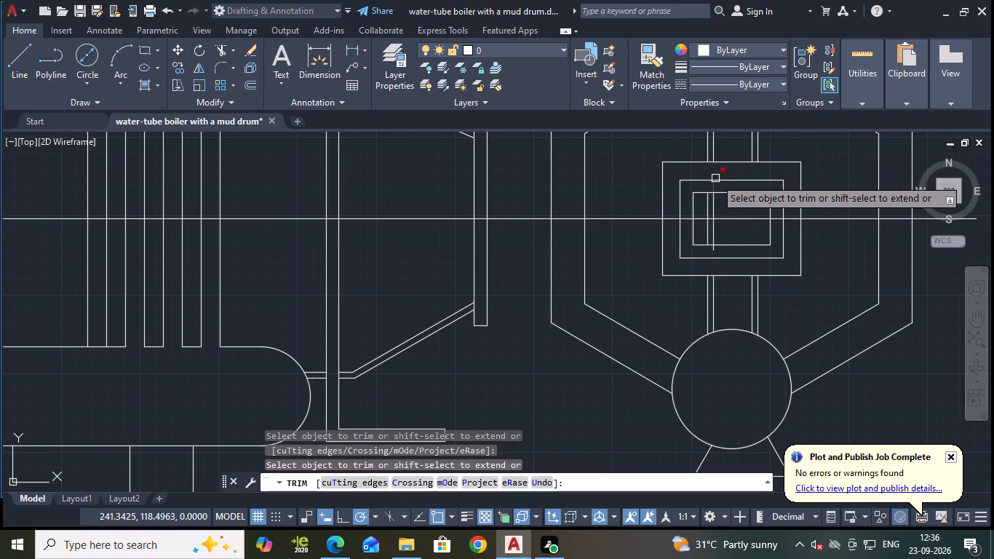
{"action": "left_click", "coordinate": [713, 183]}
{"action": "left_click", "coordinate": [715, 253]}
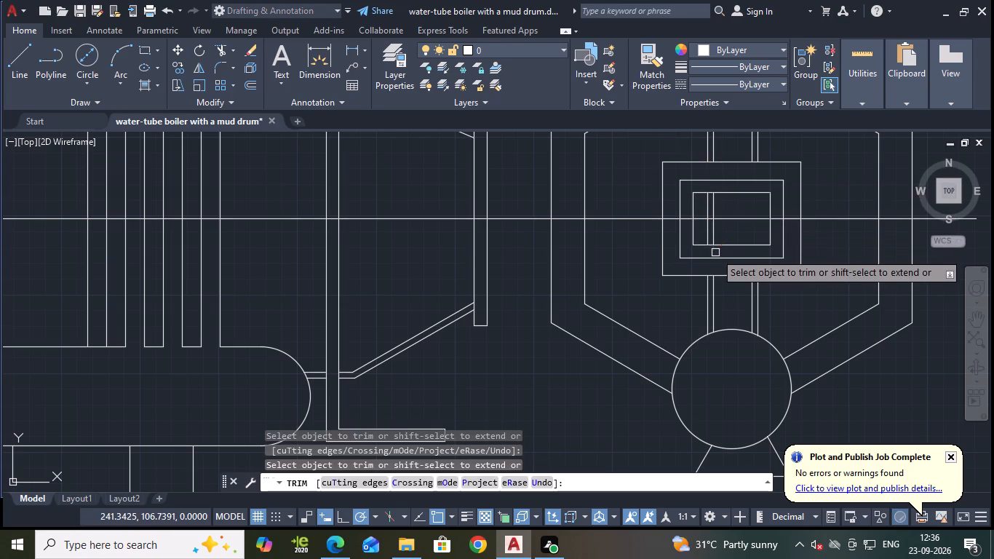
{"action": "key", "text": "Escape"}
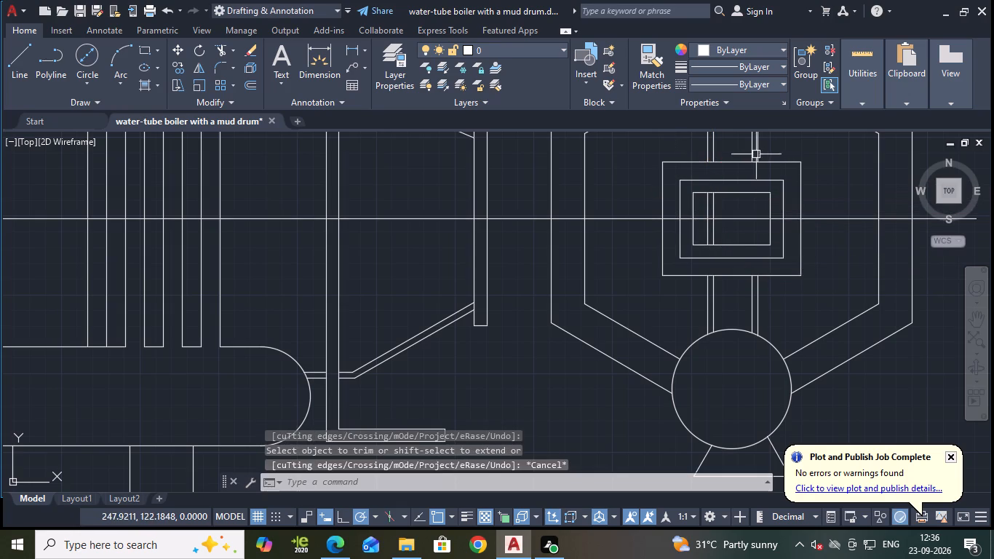
Stretch the lower ends of both upper right tube lines down about 14 units, just past the innermost rectangle.
{"action": "left_click", "coordinate": [751, 151]}
{"action": "left_click", "coordinate": [754, 165]}
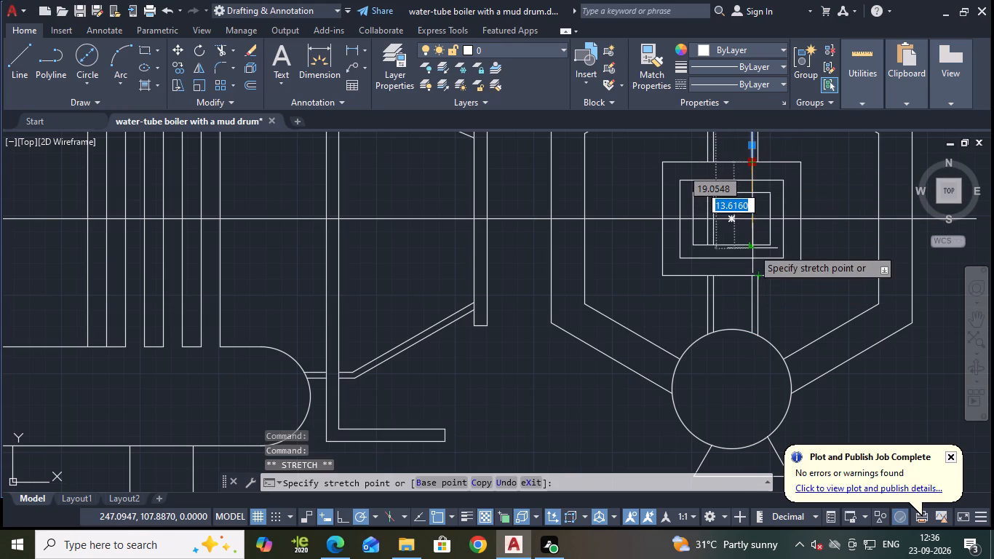
{"action": "scroll", "coordinate": [752, 248], "scroll_direction": "up", "scroll_amount": 2}
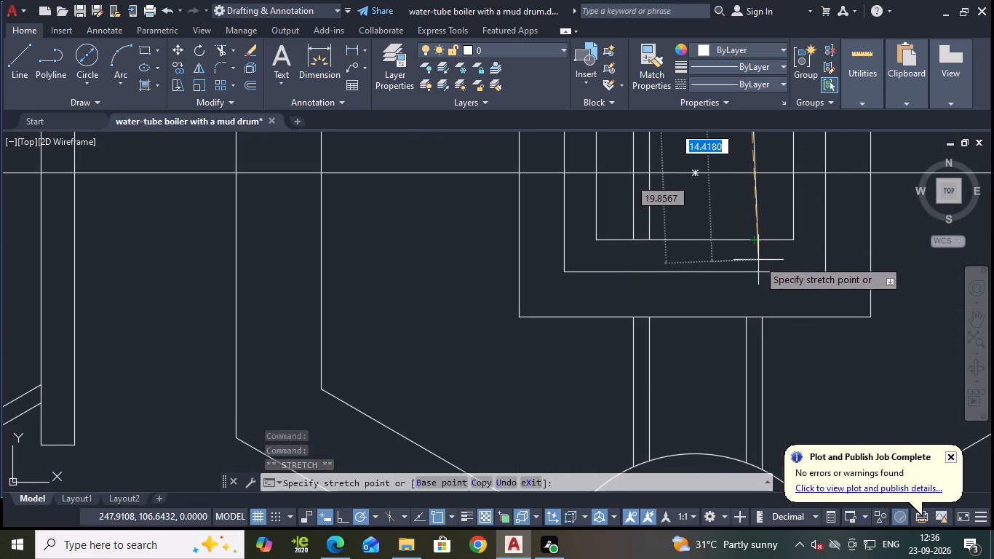
{"action": "scroll", "coordinate": [747, 274], "scroll_direction": "down", "scroll_amount": 1}
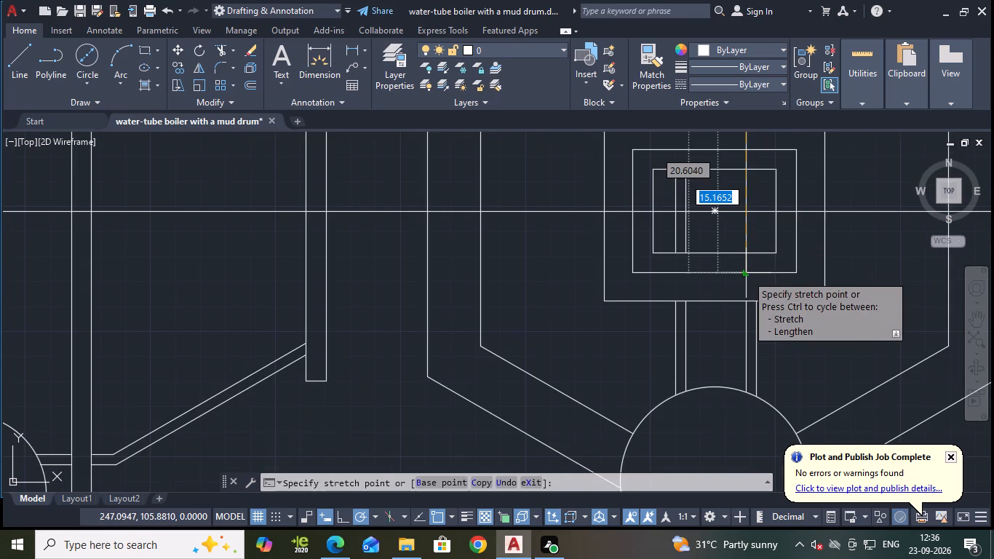
{"action": "left_click", "coordinate": [744, 264]}
{"action": "key", "text": "Escape"}
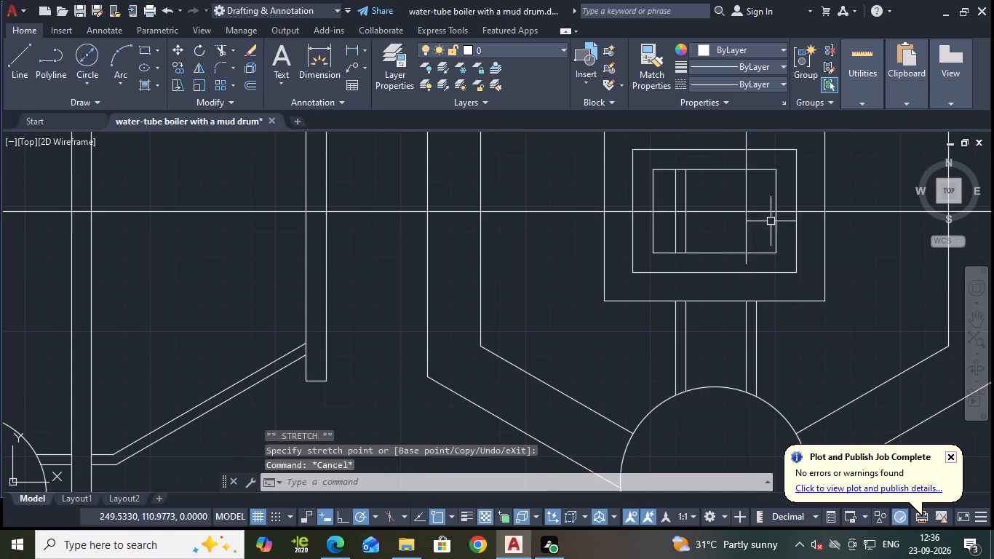
{"action": "scroll", "coordinate": [771, 210], "scroll_direction": "down", "scroll_amount": 1}
{"action": "middle_click_drag", "start_coordinate": [811, 176], "coordinate": [792, 199]}
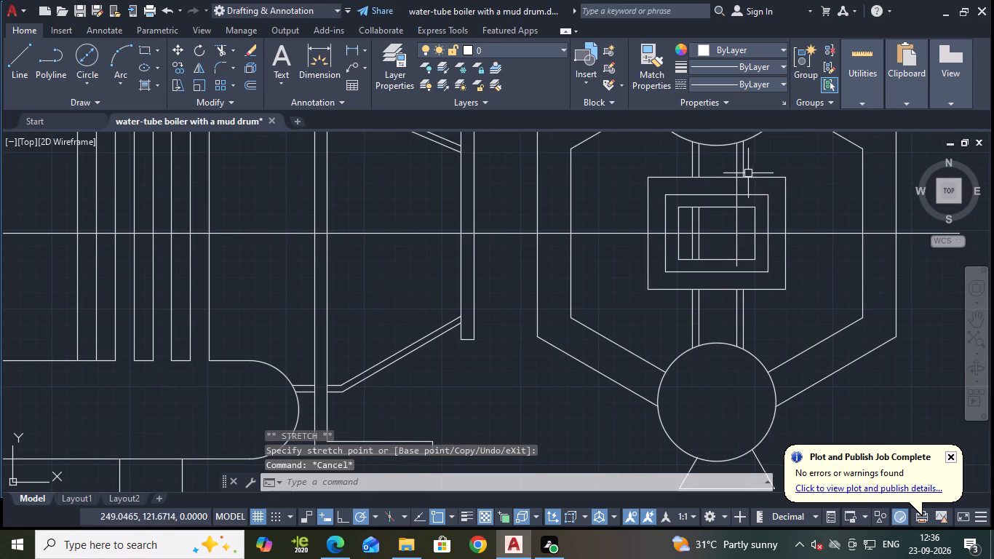
{"action": "left_click", "coordinate": [746, 172]}
{"action": "left_click", "coordinate": [746, 178]}
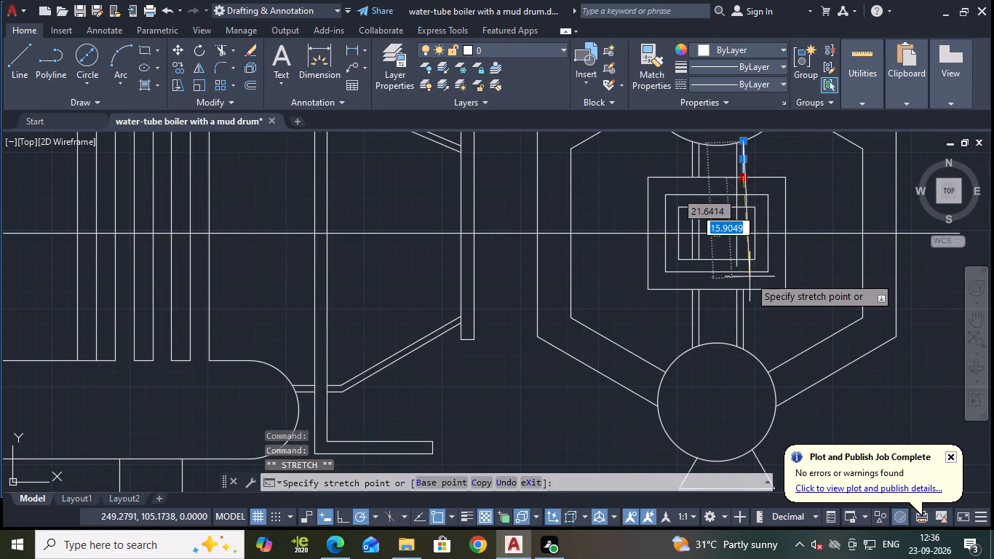
{"action": "scroll", "coordinate": [743, 274], "scroll_direction": "up", "scroll_amount": 2}
{"action": "left_click", "coordinate": [736, 254]}
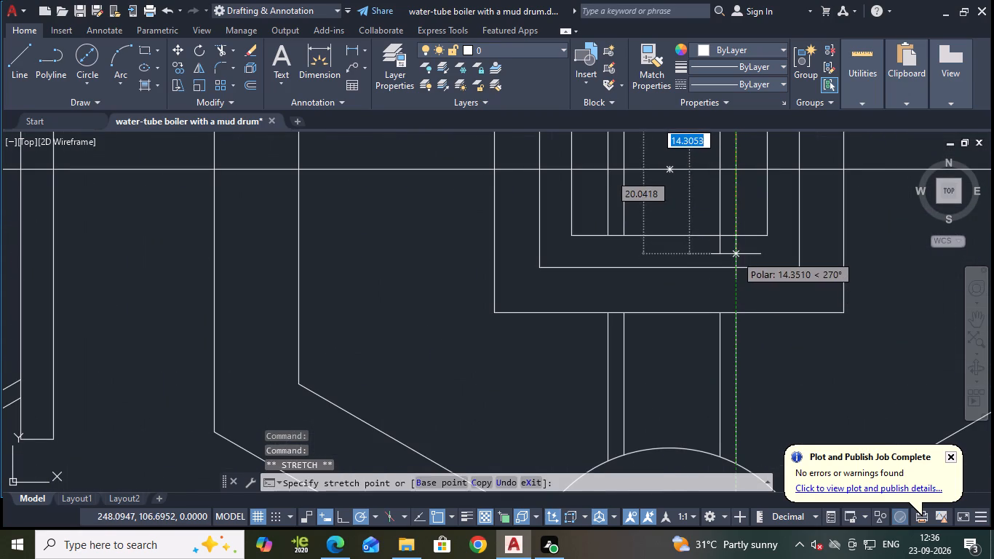
{"action": "key", "text": "Escape"}
Trim the two stretched right tube lines below the innermost rectangle and between the nested rectangles above it.
{"action": "type", "text": "tr"}
{"action": "key", "text": "Return"}
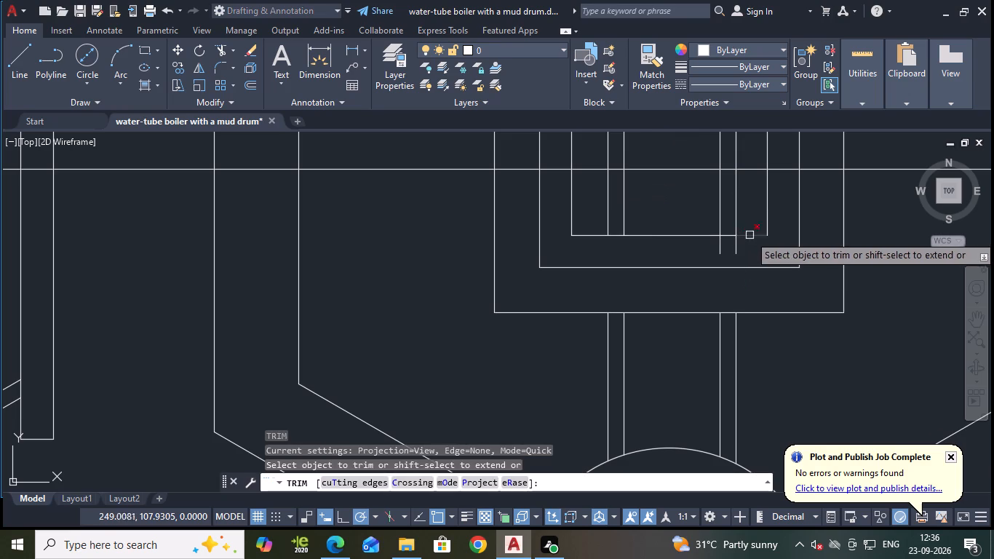
{"action": "left_click", "coordinate": [739, 239]}
{"action": "left_click", "coordinate": [723, 252]}
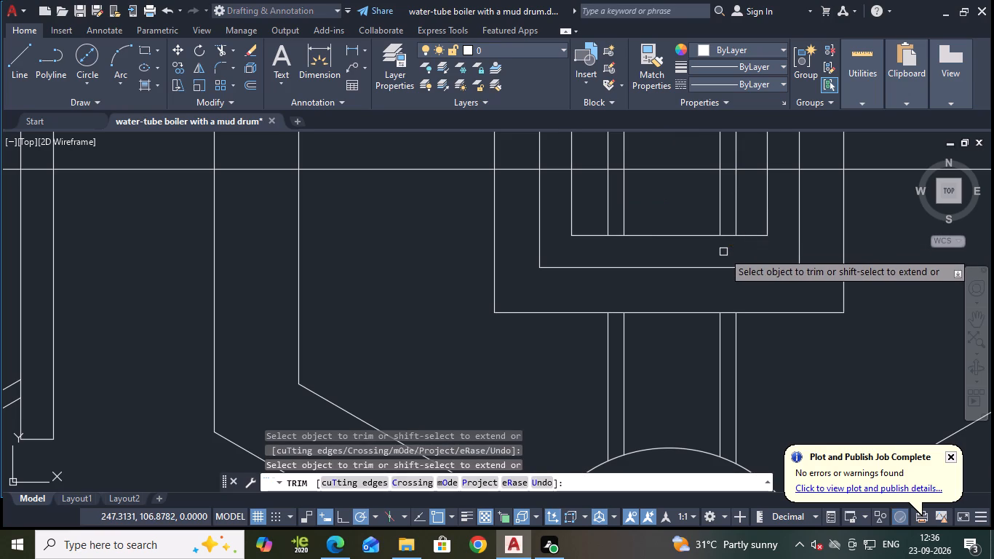
{"action": "scroll", "coordinate": [723, 252], "scroll_direction": "down", "scroll_amount": 2}
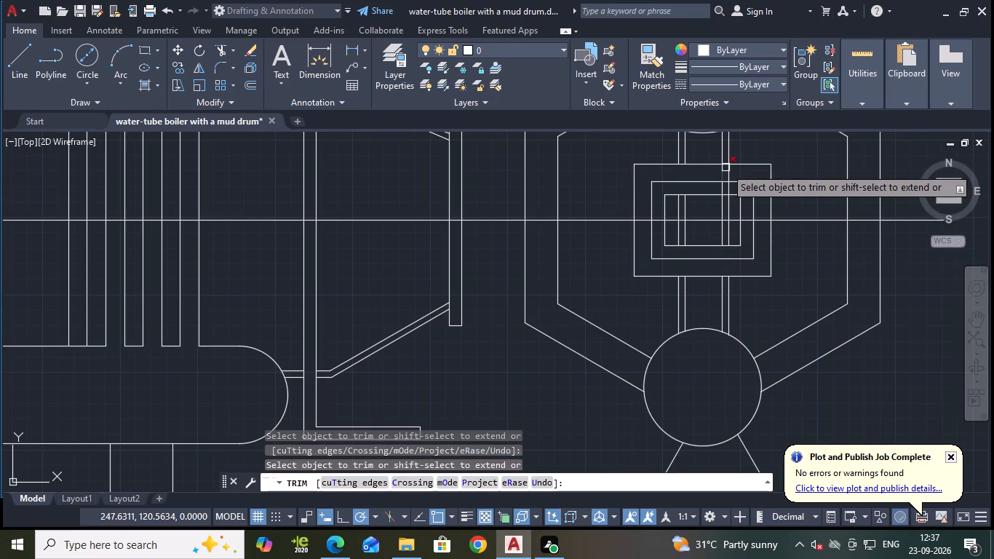
{"action": "left_click", "coordinate": [725, 167]}
{"action": "left_click", "coordinate": [726, 171]}
{"action": "scroll", "coordinate": [729, 176], "scroll_direction": "up", "scroll_amount": 2}
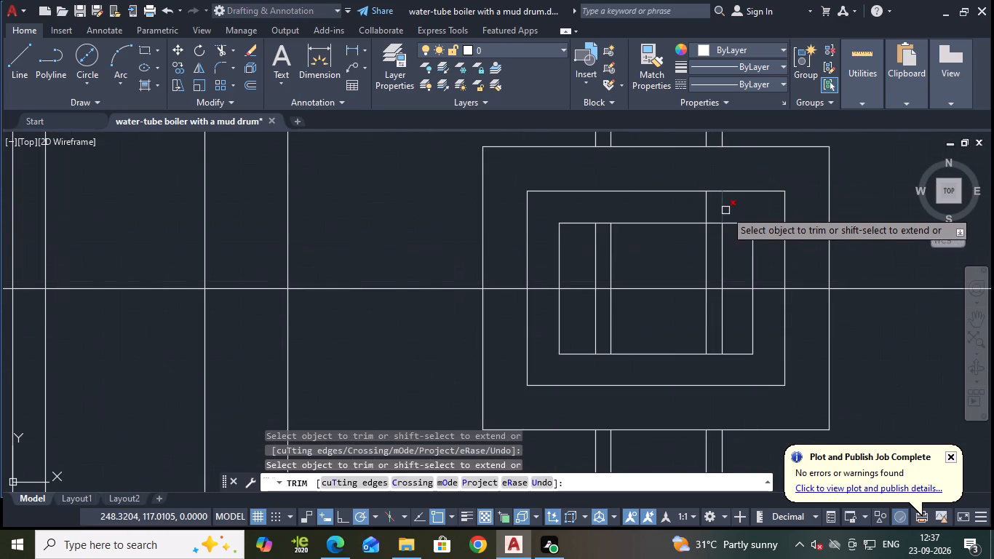
{"action": "left_click", "coordinate": [721, 210]}
{"action": "left_click", "coordinate": [707, 212]}
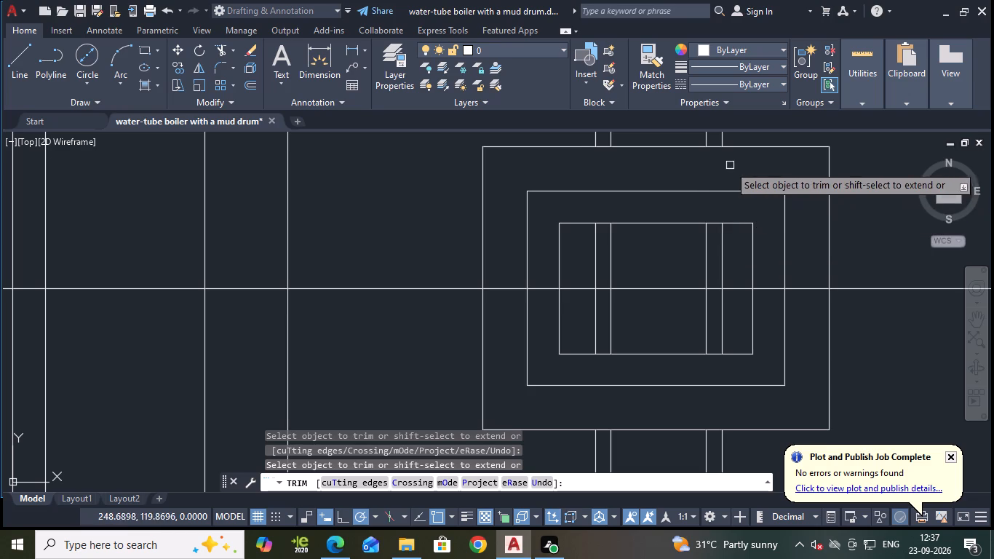
{"action": "scroll", "coordinate": [722, 170], "scroll_direction": "down", "scroll_amount": 1}
{"action": "key", "text": "Escape"}
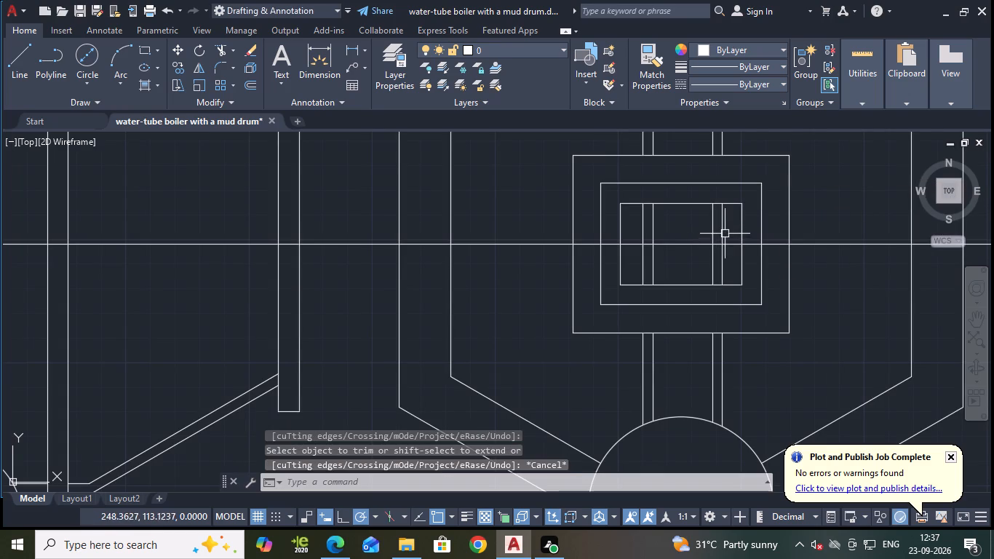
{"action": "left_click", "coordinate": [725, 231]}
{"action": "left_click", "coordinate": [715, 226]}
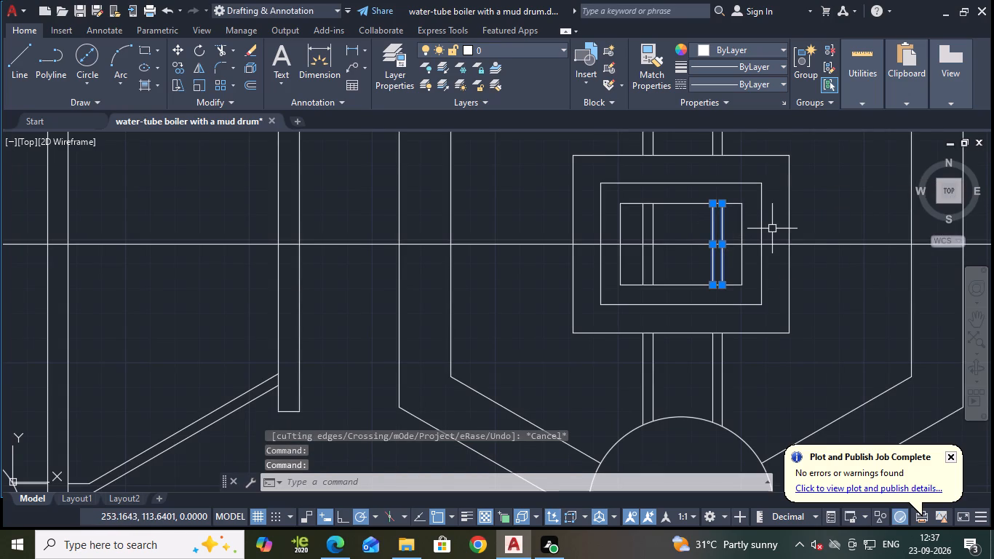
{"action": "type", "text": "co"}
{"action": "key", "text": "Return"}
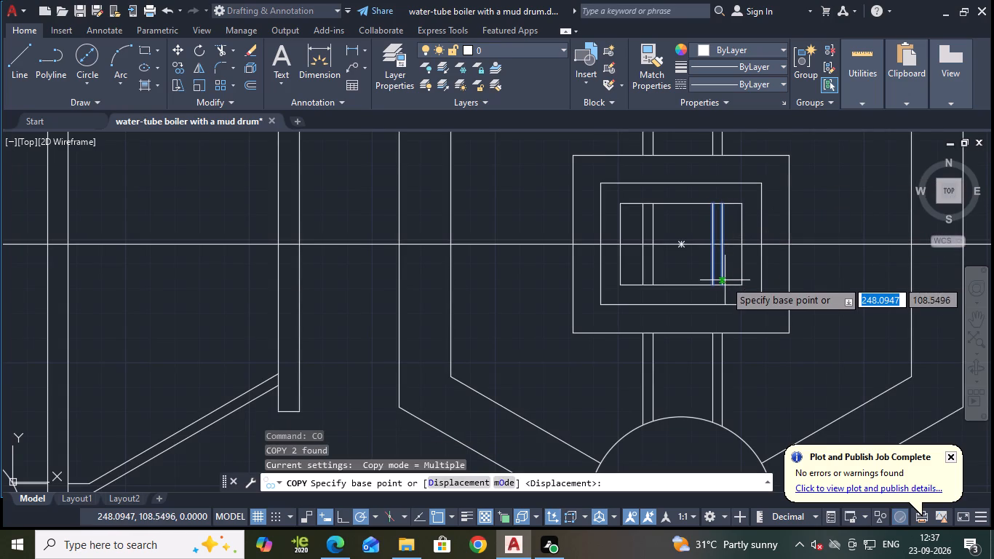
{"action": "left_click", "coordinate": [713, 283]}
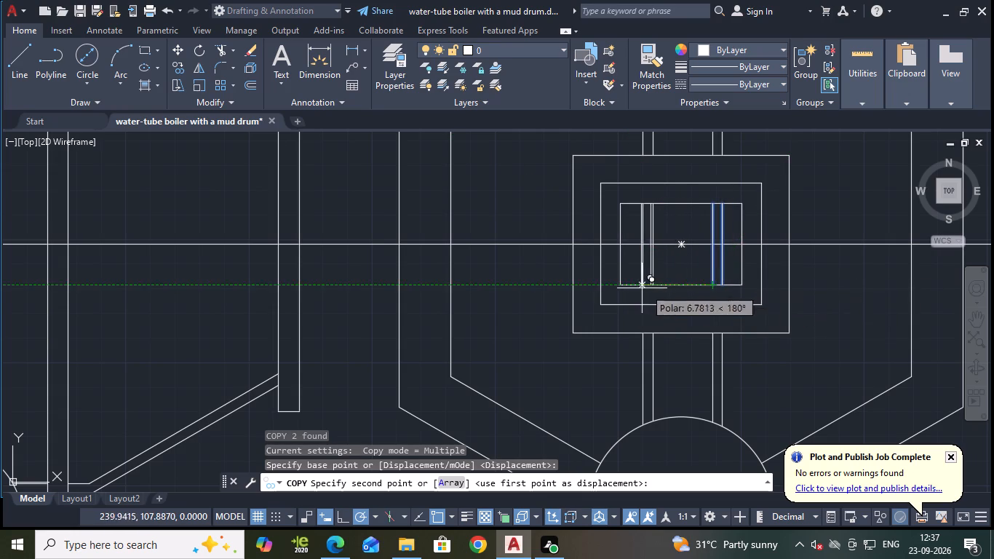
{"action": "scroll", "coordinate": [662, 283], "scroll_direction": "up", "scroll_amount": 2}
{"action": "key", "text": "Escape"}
Copy the right pair of vertical lines to the middle of the innermost rectangle, between the existing pairs, and save the drawing.
{"action": "scroll", "coordinate": [661, 279], "scroll_direction": "down", "scroll_amount": 2}
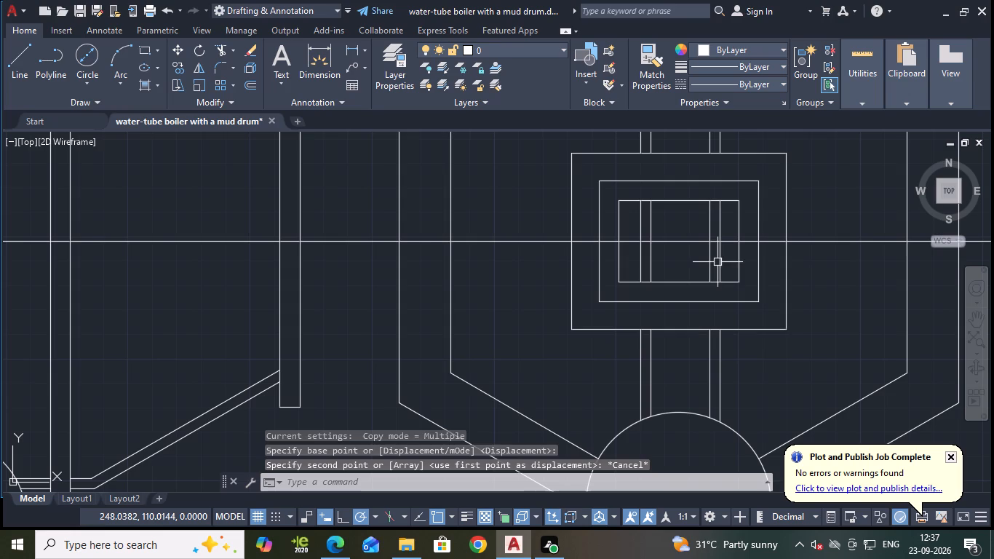
{"action": "left_click", "coordinate": [717, 263]}
{"action": "left_click", "coordinate": [709, 263]}
{"action": "type", "text": "co"}
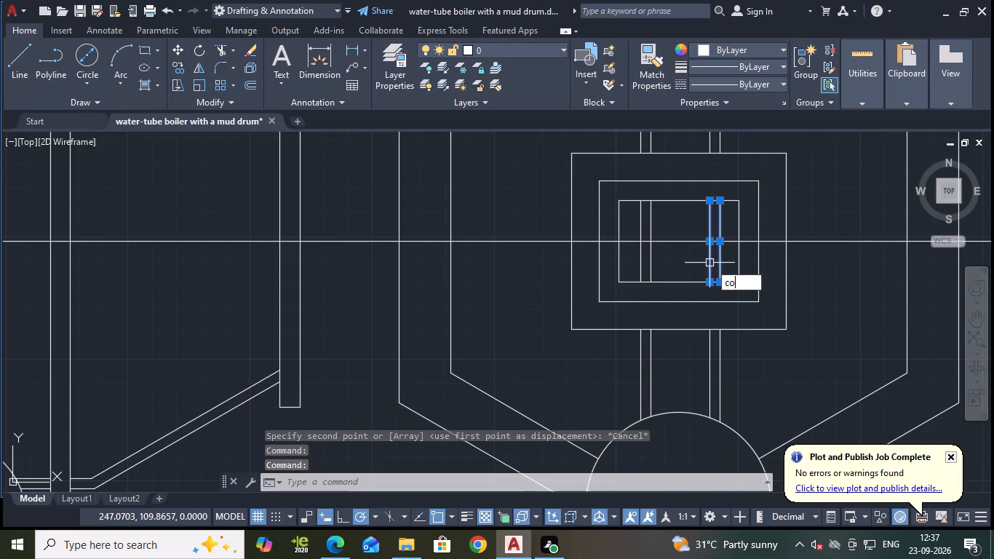
{"action": "key", "text": "Return"}
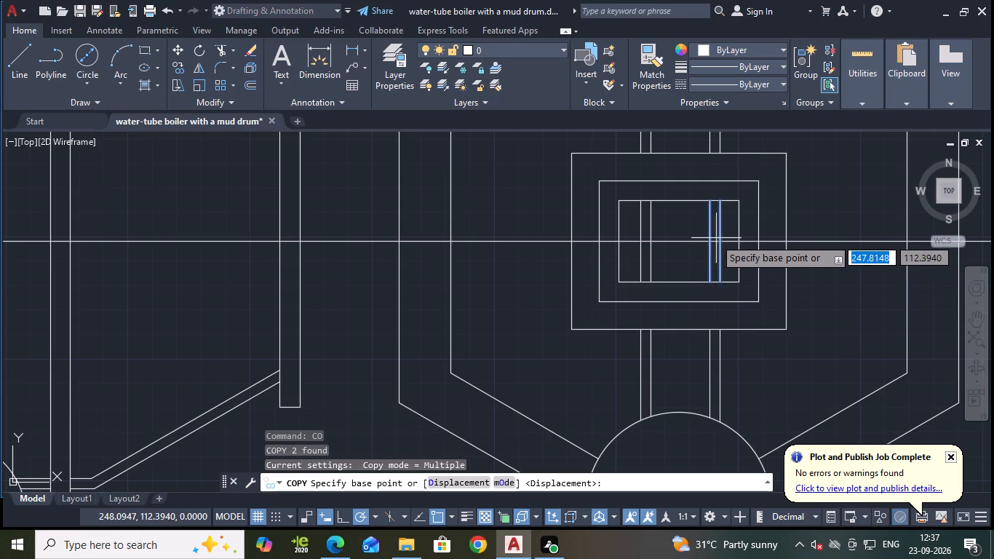
{"action": "scroll", "coordinate": [715, 240], "scroll_direction": "up", "scroll_amount": 2}
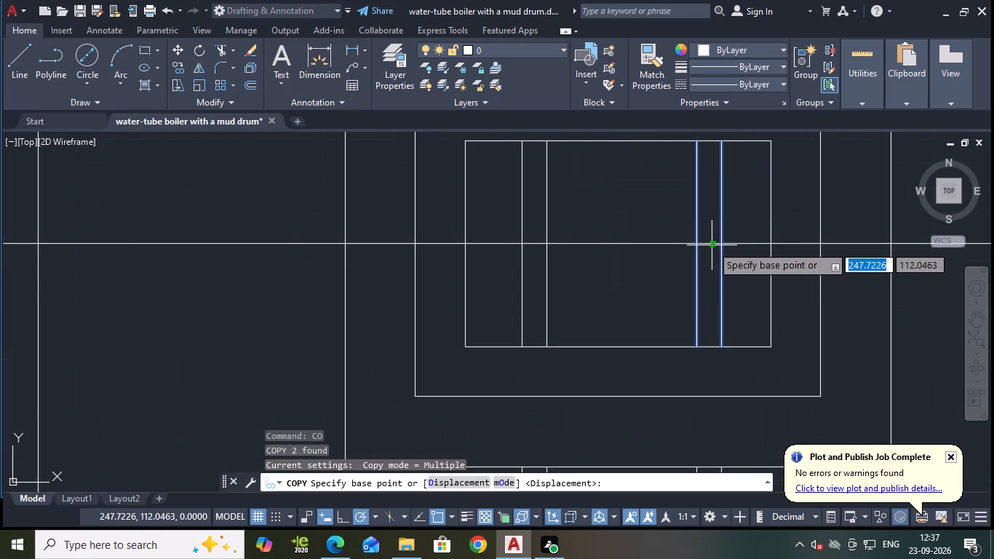
{"action": "left_click", "coordinate": [700, 245]}
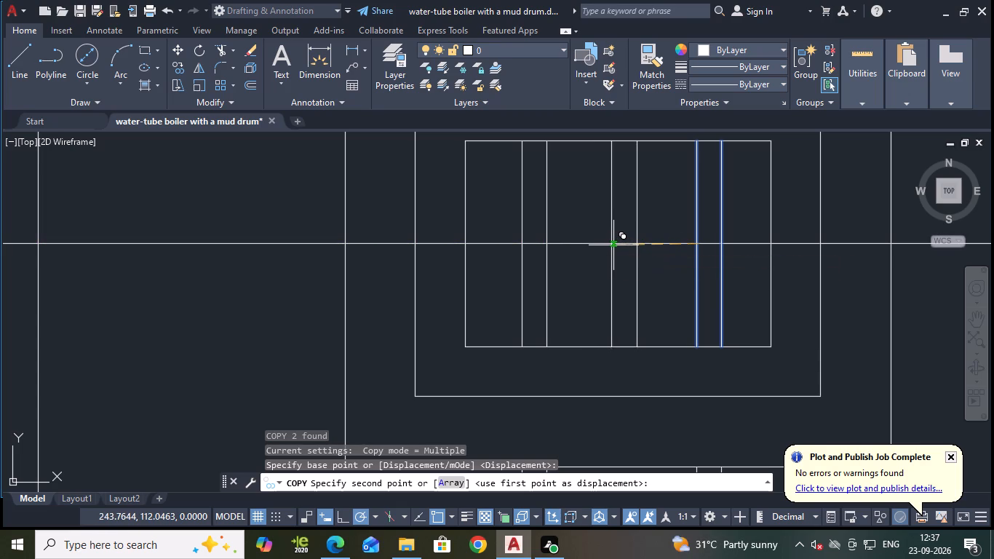
{"action": "left_click", "coordinate": [611, 245]}
{"action": "scroll", "coordinate": [666, 234], "scroll_direction": "down", "scroll_amount": 4}
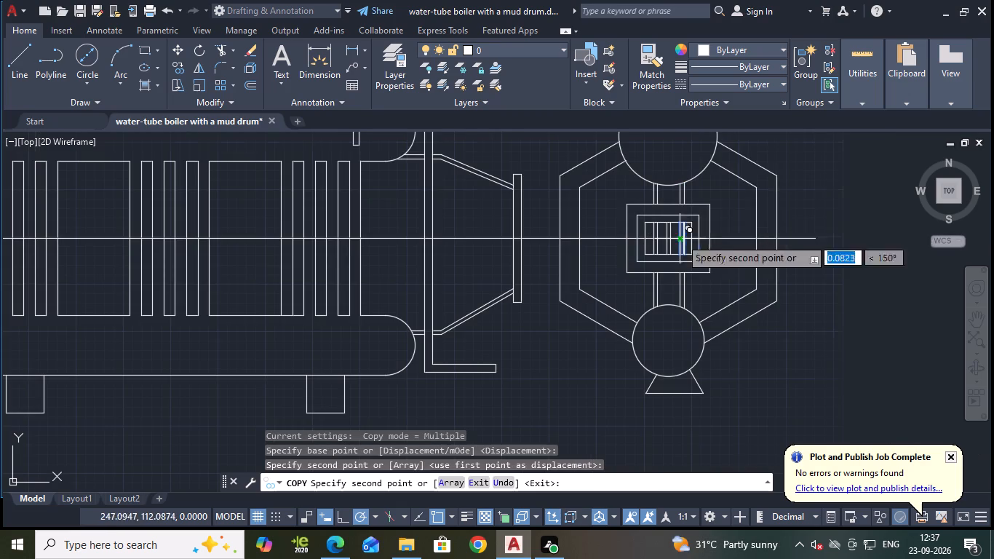
{"action": "key", "text": "Escape"}
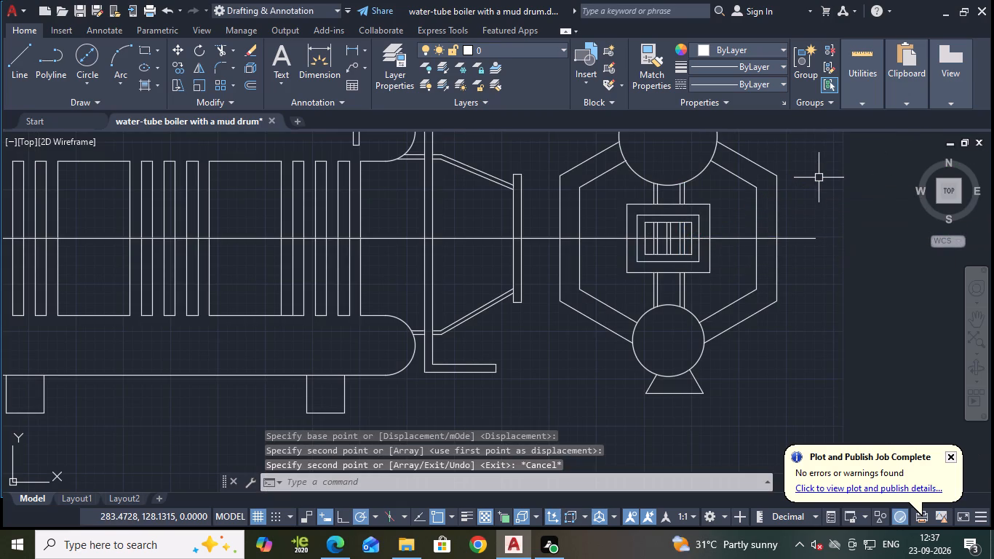
{"action": "key", "text": "ctrl+s"}
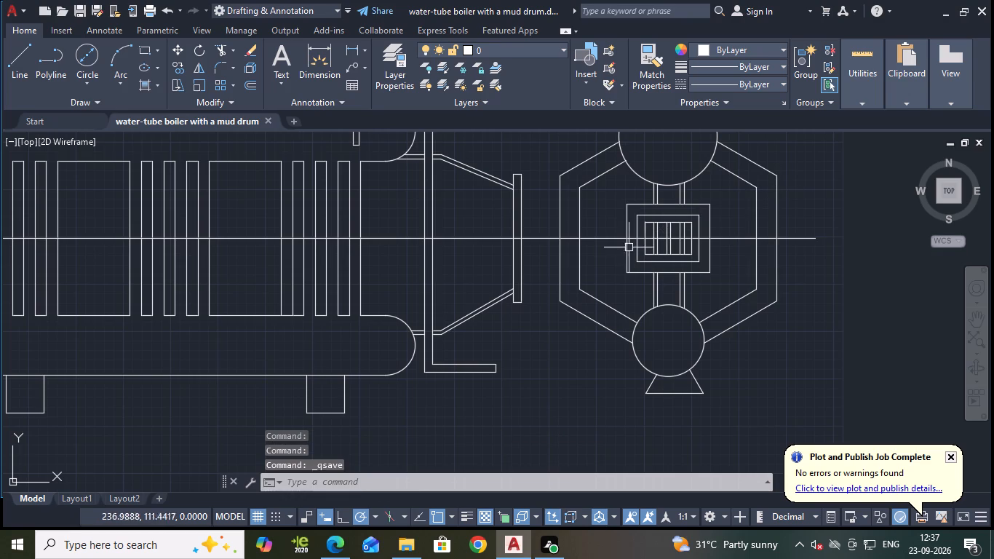
Erase the long horizontal construction line running through both views.
{"action": "left_click", "coordinate": [600, 239]}
{"action": "key", "text": "e"}
{"action": "key", "text": "Return"}
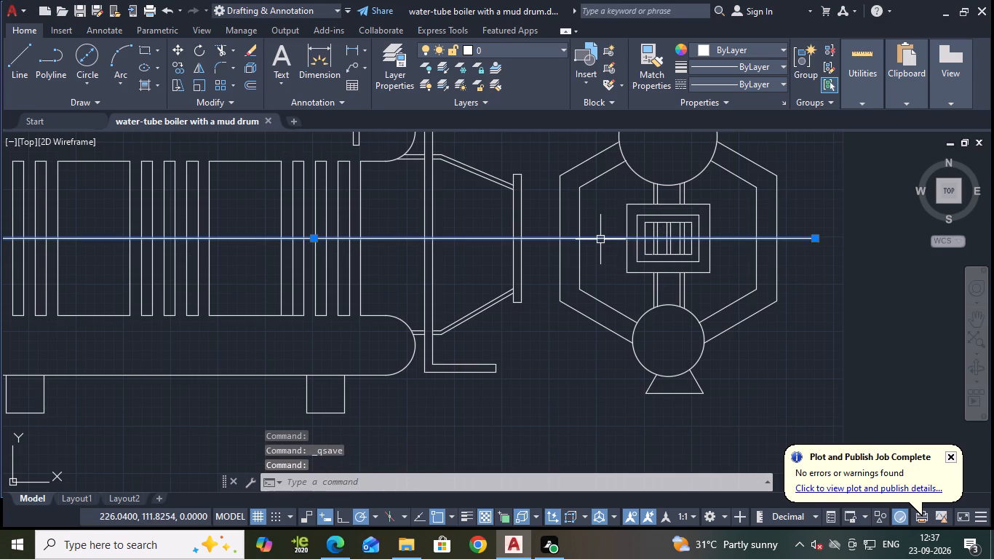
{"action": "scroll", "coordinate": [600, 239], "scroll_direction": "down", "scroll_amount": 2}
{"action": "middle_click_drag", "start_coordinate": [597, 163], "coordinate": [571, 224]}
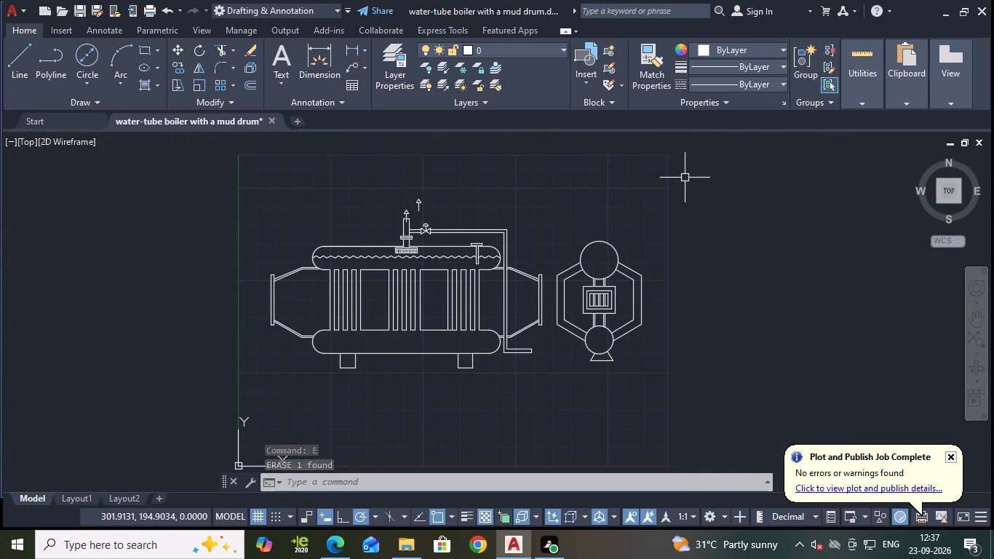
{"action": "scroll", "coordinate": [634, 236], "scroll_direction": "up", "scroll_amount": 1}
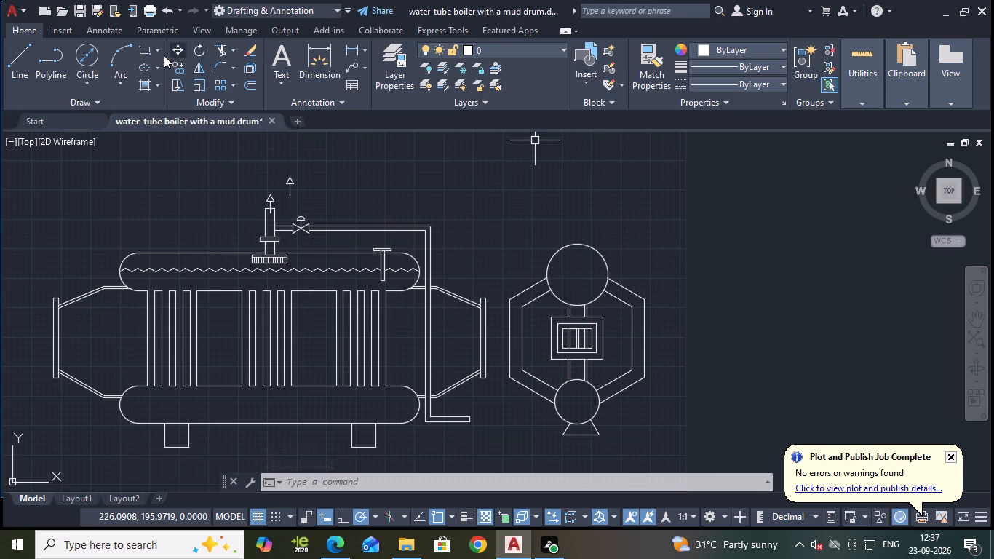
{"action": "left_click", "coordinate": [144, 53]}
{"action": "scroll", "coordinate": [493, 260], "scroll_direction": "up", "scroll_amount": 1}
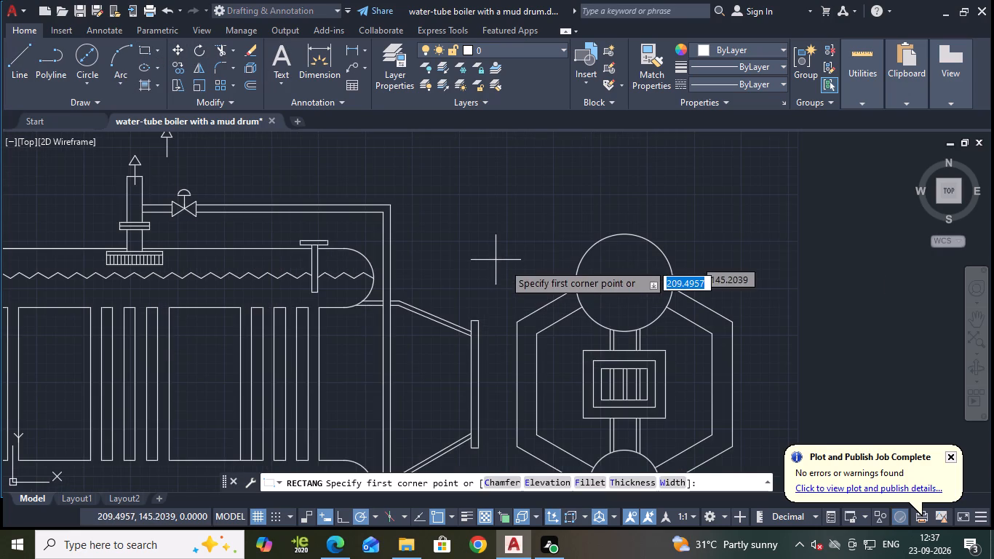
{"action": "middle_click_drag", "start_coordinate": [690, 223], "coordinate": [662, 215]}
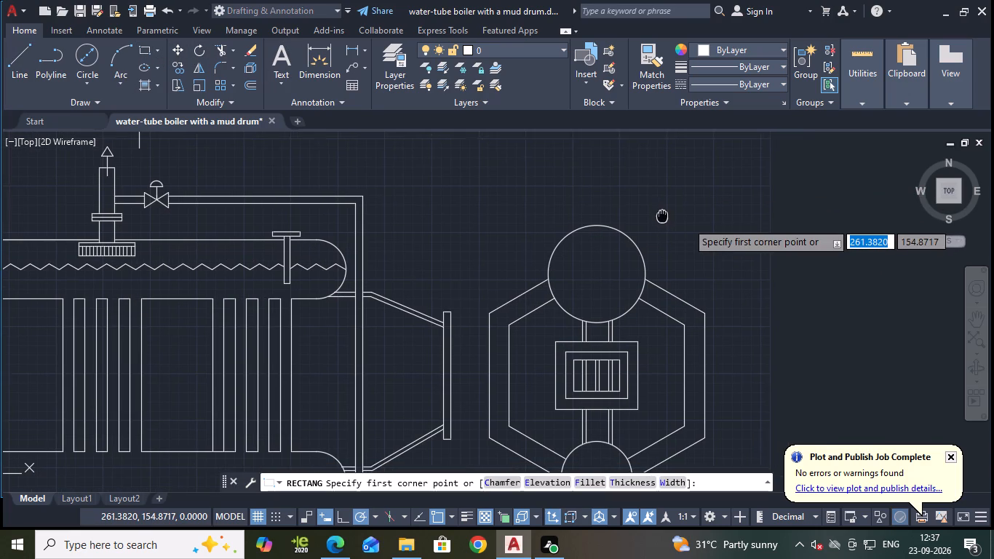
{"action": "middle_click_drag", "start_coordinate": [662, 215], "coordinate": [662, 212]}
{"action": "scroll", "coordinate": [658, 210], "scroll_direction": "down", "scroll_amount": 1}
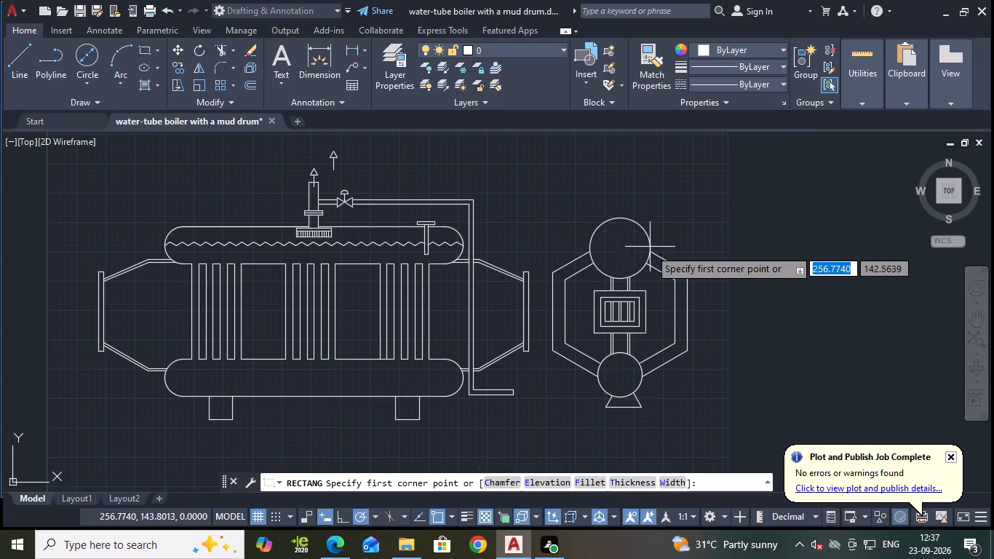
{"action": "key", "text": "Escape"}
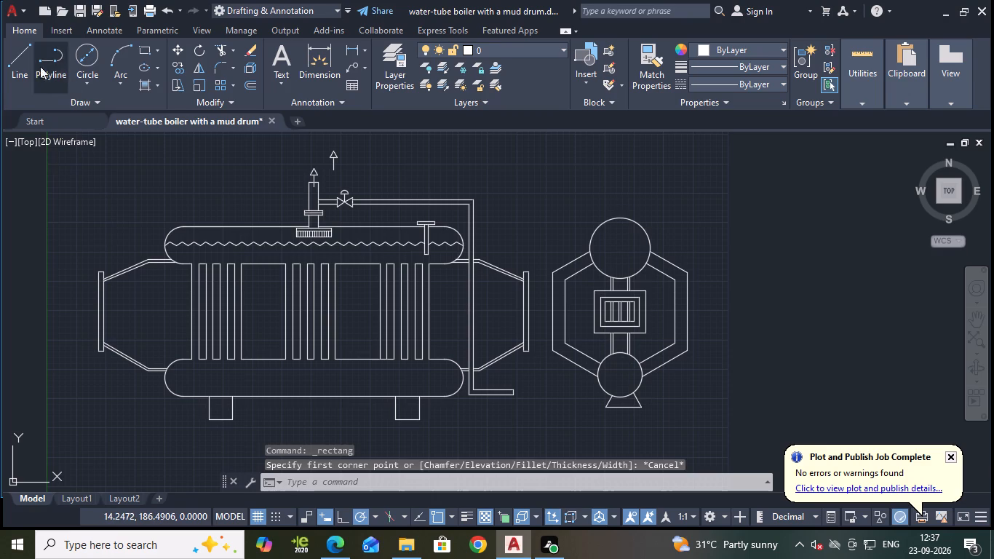
Draw a horizontal line at the water level across the upper drum circle, extending well beyond both sides of the end view.
{"action": "left_click", "coordinate": [17, 63]}
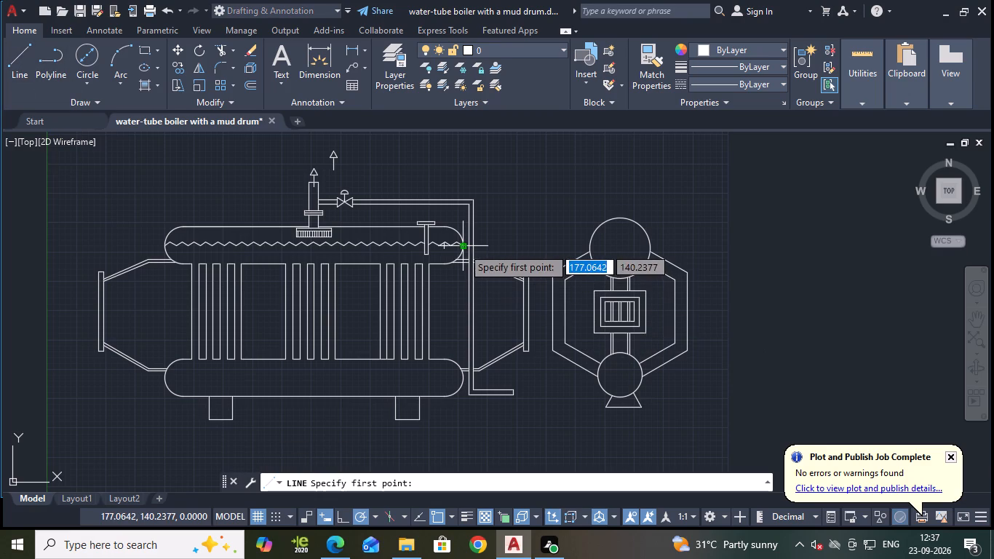
{"action": "left_click", "coordinate": [485, 247]}
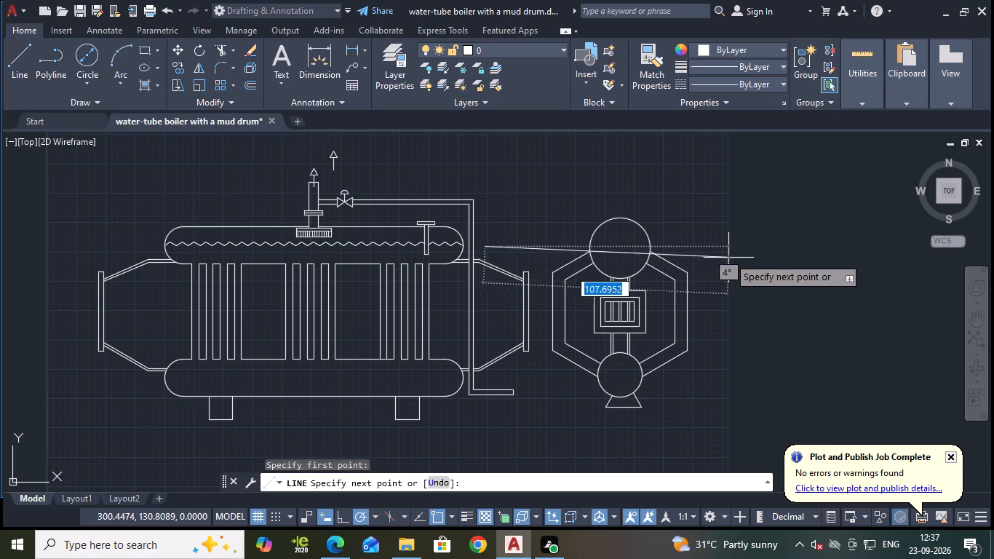
{"action": "left_click", "coordinate": [725, 248]}
{"action": "key", "text": "Escape"}
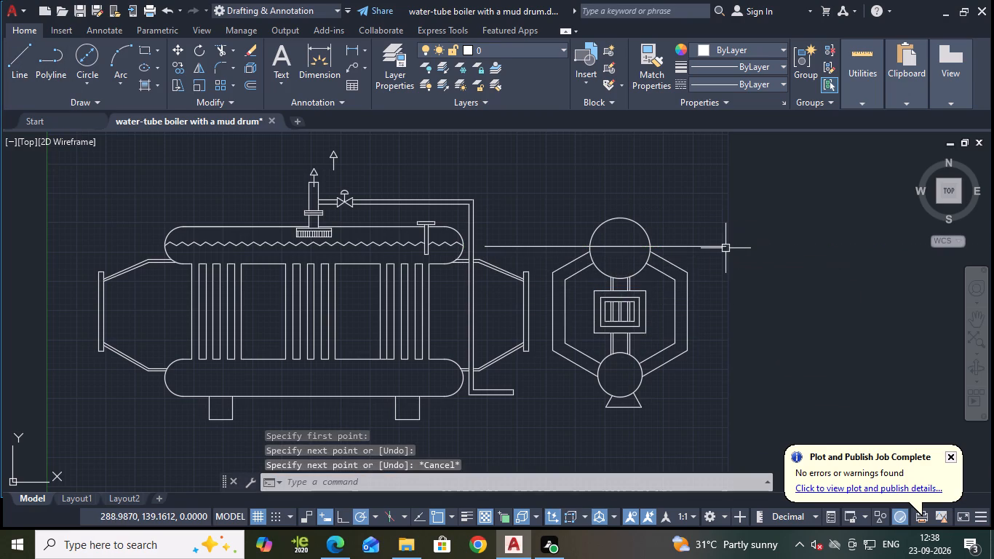
Trim the horizontal water-level line on both sides of the upper drum circle so only the part inside stays.
{"action": "type", "text": "tr"}
{"action": "key", "text": "Return"}
{"action": "left_click", "coordinate": [685, 247]}
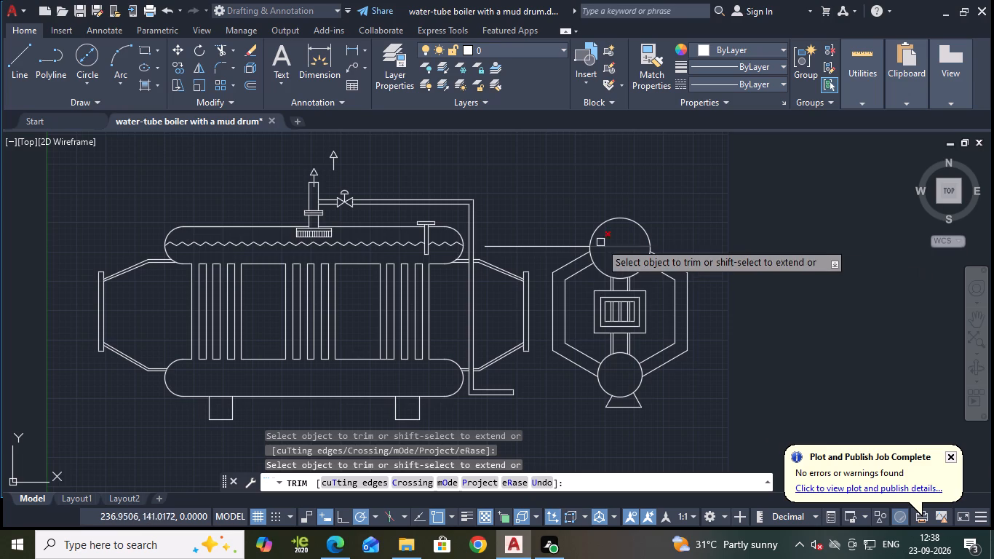
{"action": "left_click", "coordinate": [571, 247]}
{"action": "key", "text": "Escape"}
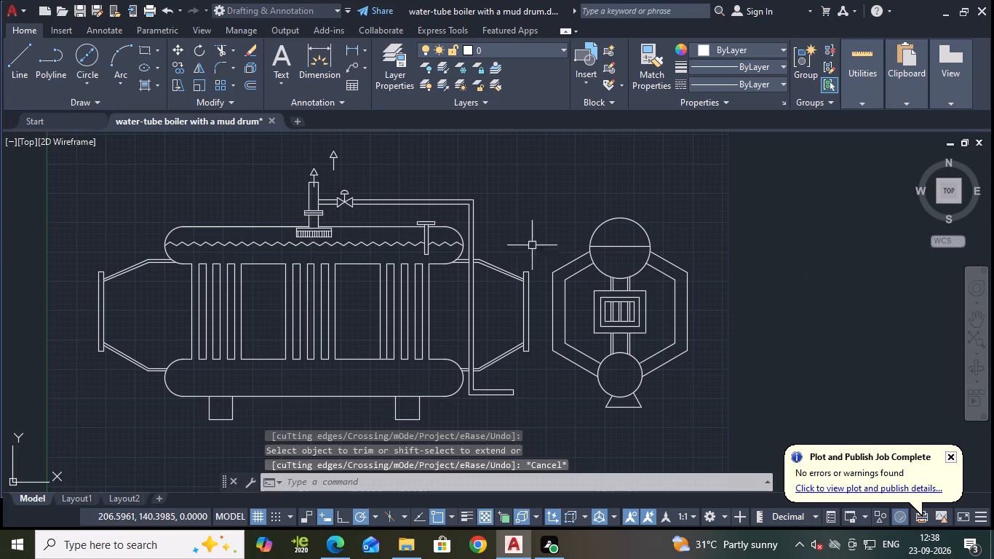
Copy three zigzag wave segments from the front view's water line onto the circle's horizontal line, placing two sets end to end from its left edge.
{"action": "left_click", "coordinate": [352, 246]}
{"action": "key", "text": "Escape"}
{"action": "left_click", "coordinate": [375, 246]}
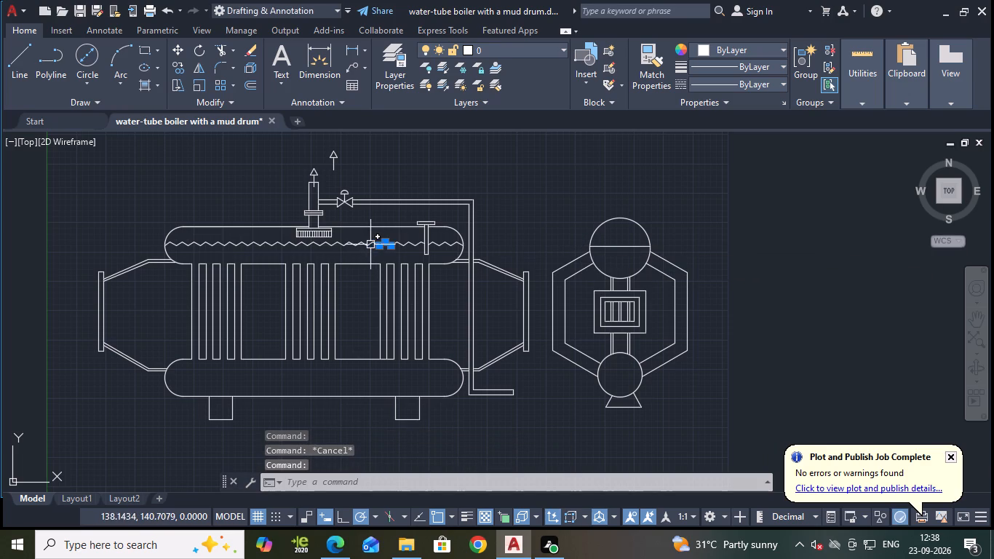
{"action": "left_click", "coordinate": [370, 245]}
{"action": "left_click", "coordinate": [361, 245]}
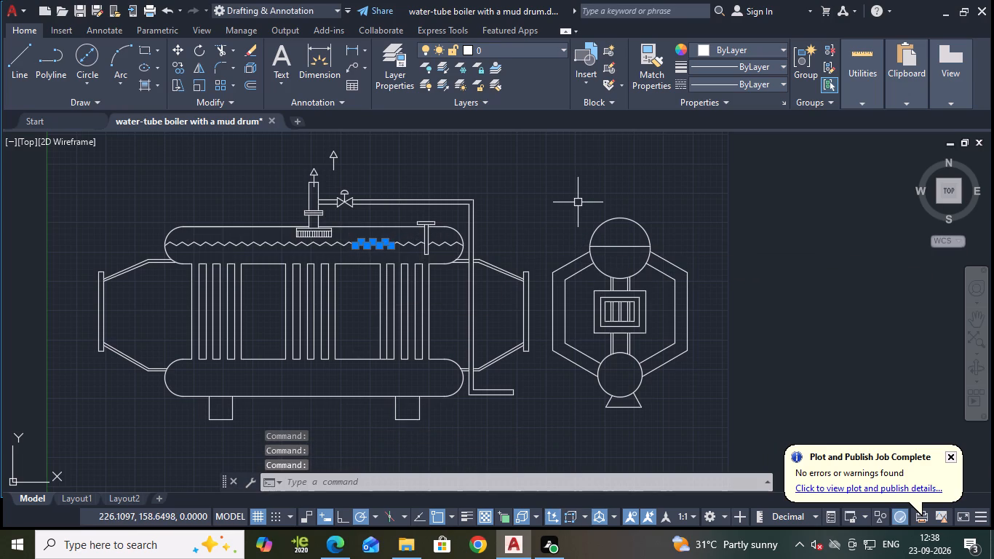
{"action": "type", "text": "co"}
{"action": "key", "text": "Return"}
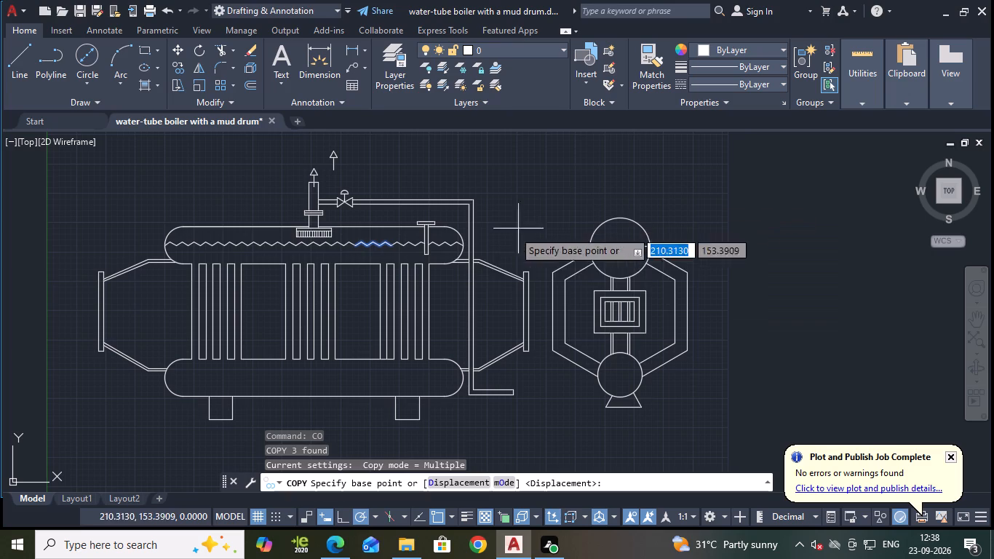
{"action": "left_click", "coordinate": [355, 247]}
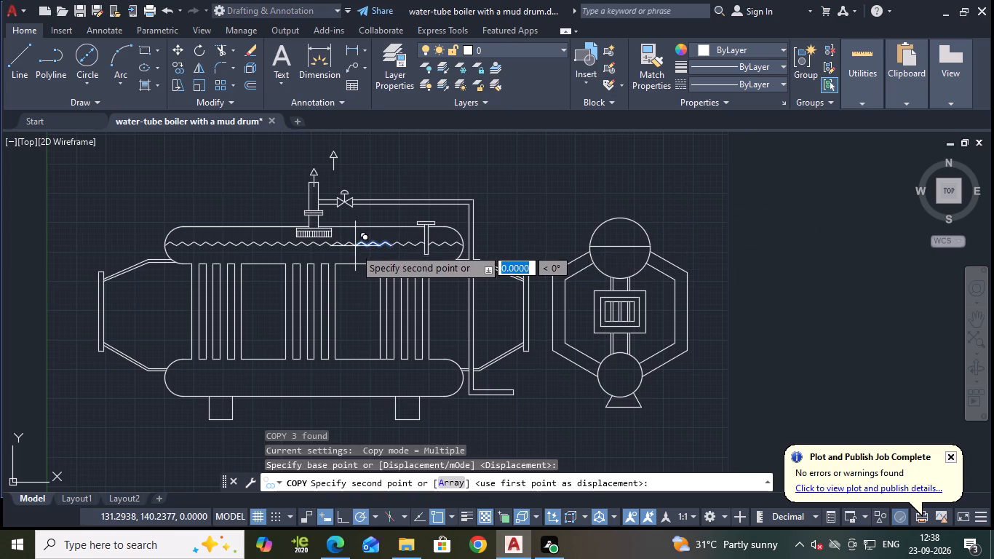
{"action": "scroll", "coordinate": [577, 251], "scroll_direction": "up", "scroll_amount": 2}
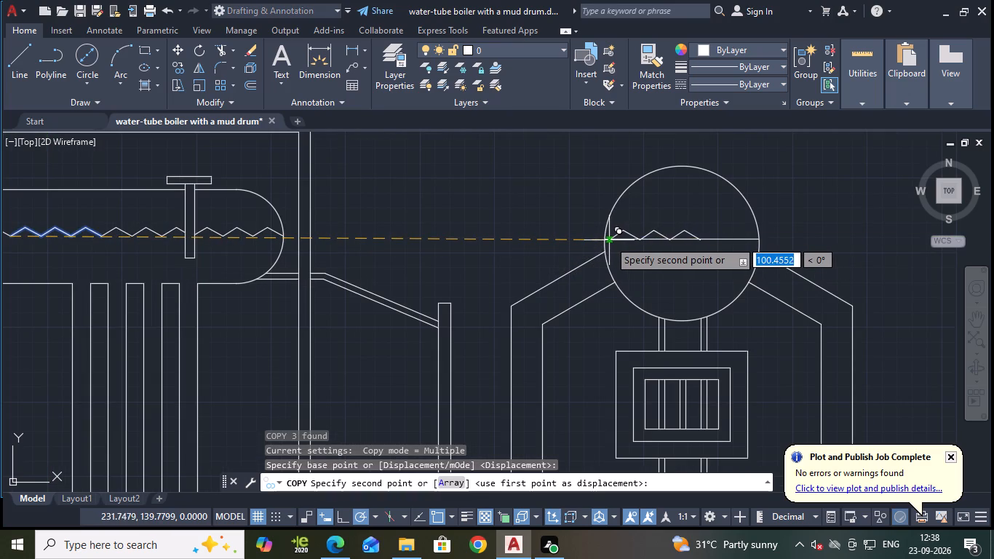
{"action": "left_click", "coordinate": [605, 241]}
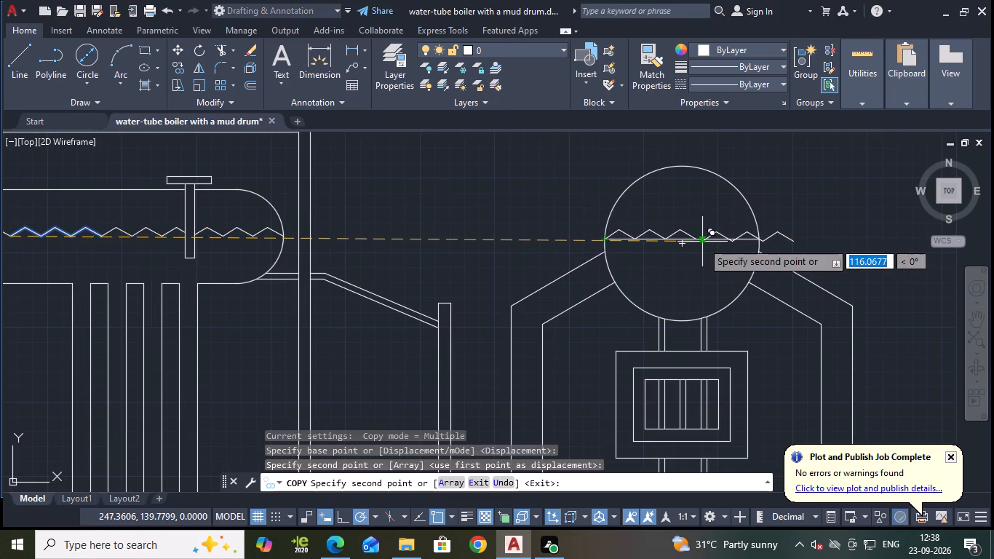
{"action": "scroll", "coordinate": [696, 242], "scroll_direction": "up", "scroll_amount": 2}
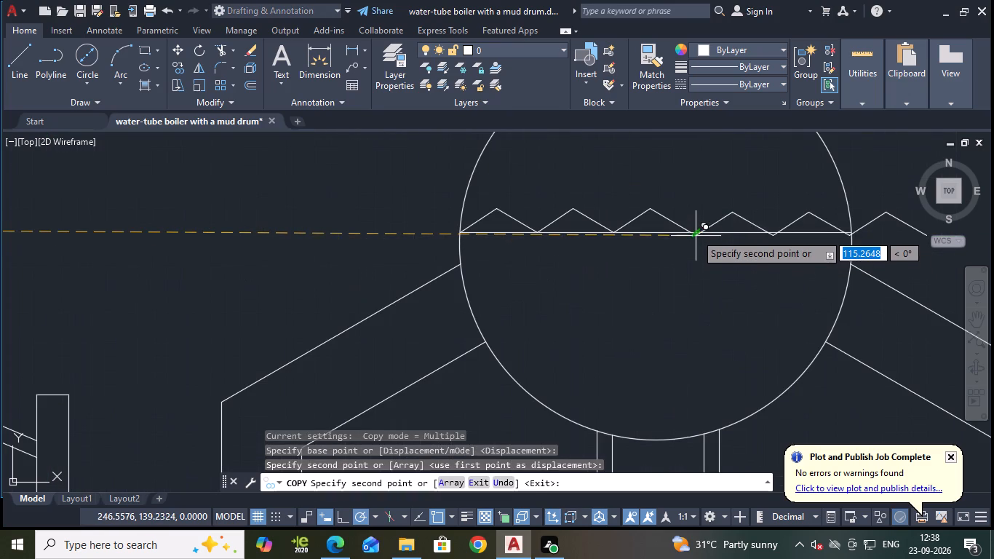
{"action": "left_click", "coordinate": [692, 232]}
{"action": "scroll", "coordinate": [697, 233], "scroll_direction": "down", "scroll_amount": 2}
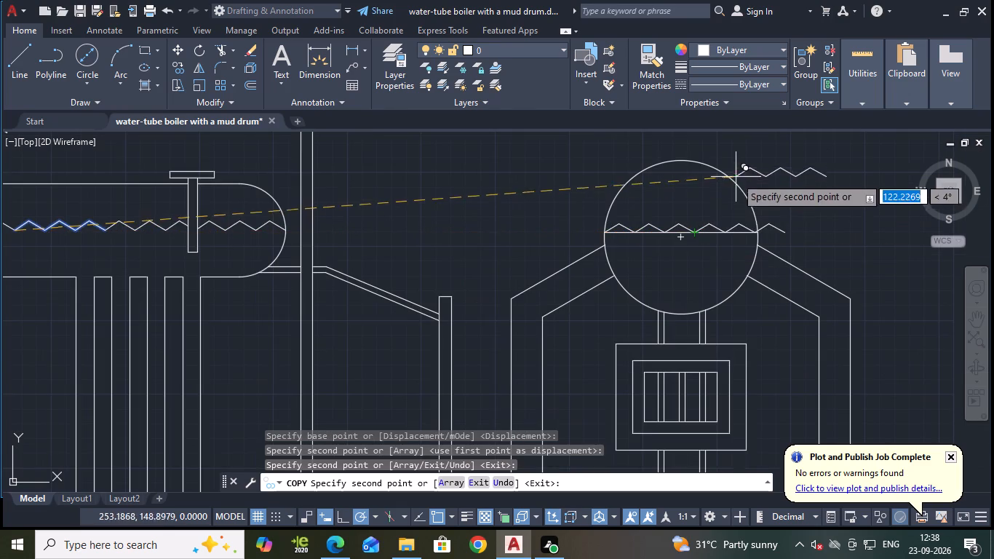
{"action": "key", "text": "Escape"}
Trim the copied zigzag where it runs past the right edge of the upper drum circle.
{"action": "type", "text": "tr"}
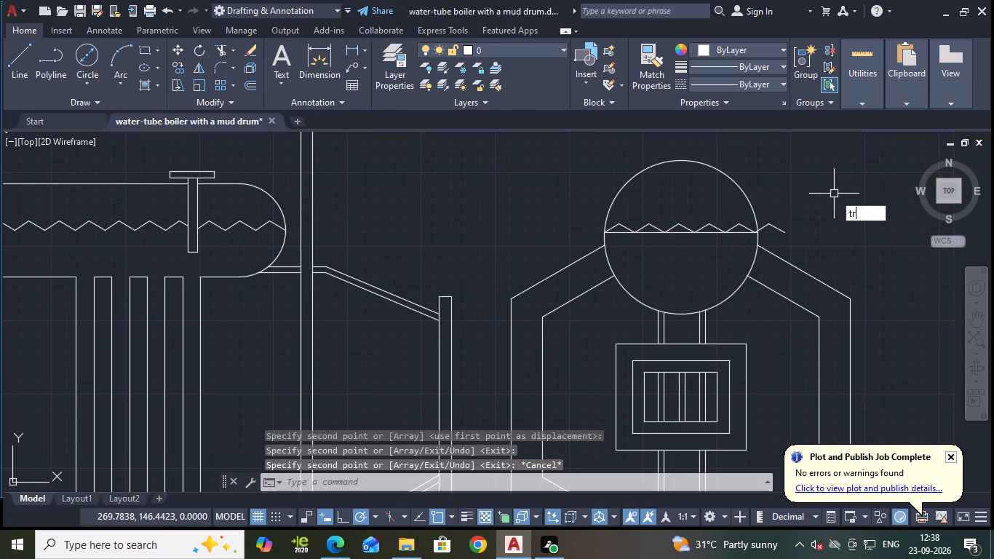
{"action": "key", "text": "Return"}
{"action": "left_click", "coordinate": [774, 221]}
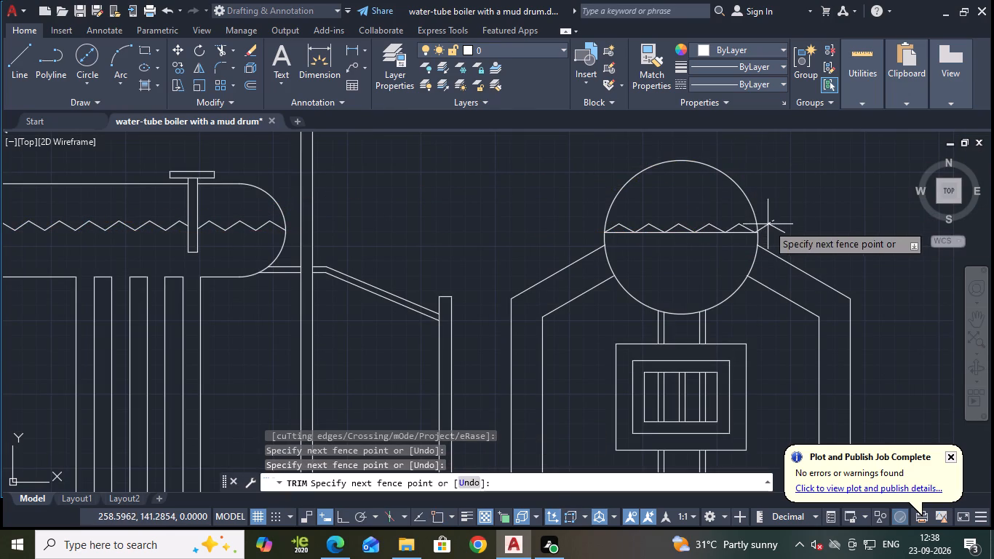
{"action": "left_click", "coordinate": [768, 224]}
{"action": "left_click", "coordinate": [771, 229]}
{"action": "left_click", "coordinate": [768, 228]}
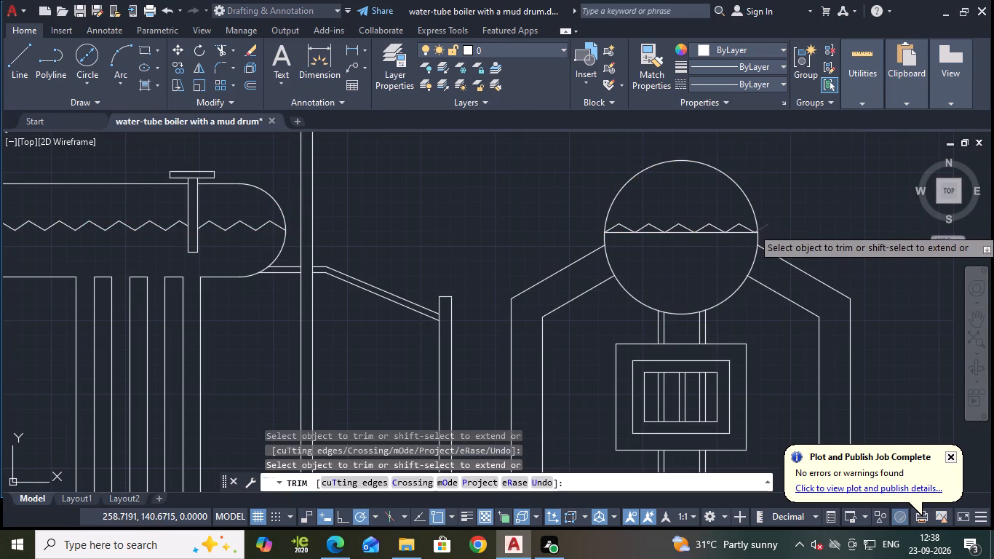
Trim the horizontal line beneath the zigzag inside the upper drum circle, up to the leftmost wave, and save the drawing.
{"action": "scroll", "coordinate": [768, 224], "scroll_direction": "up", "scroll_amount": 3}
{"action": "scroll", "coordinate": [724, 263], "scroll_direction": "up", "scroll_amount": 3}
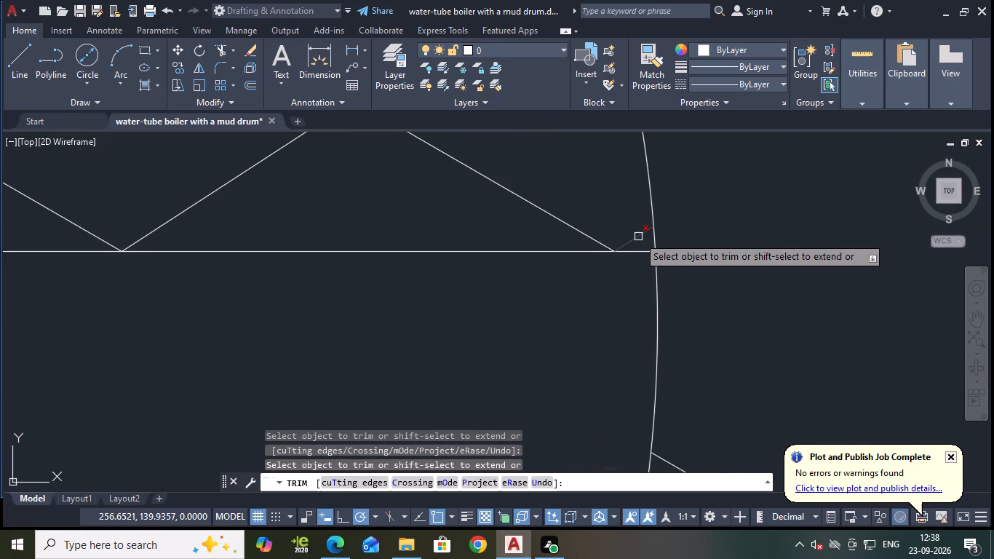
{"action": "scroll", "coordinate": [638, 237], "scroll_direction": "down", "scroll_amount": 3}
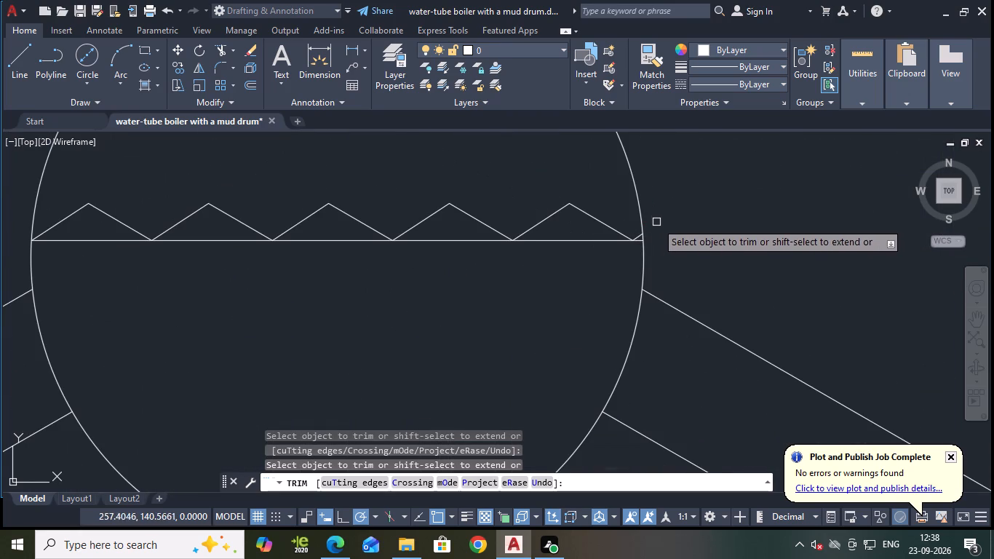
{"action": "scroll", "coordinate": [662, 225], "scroll_direction": "down", "scroll_amount": 3}
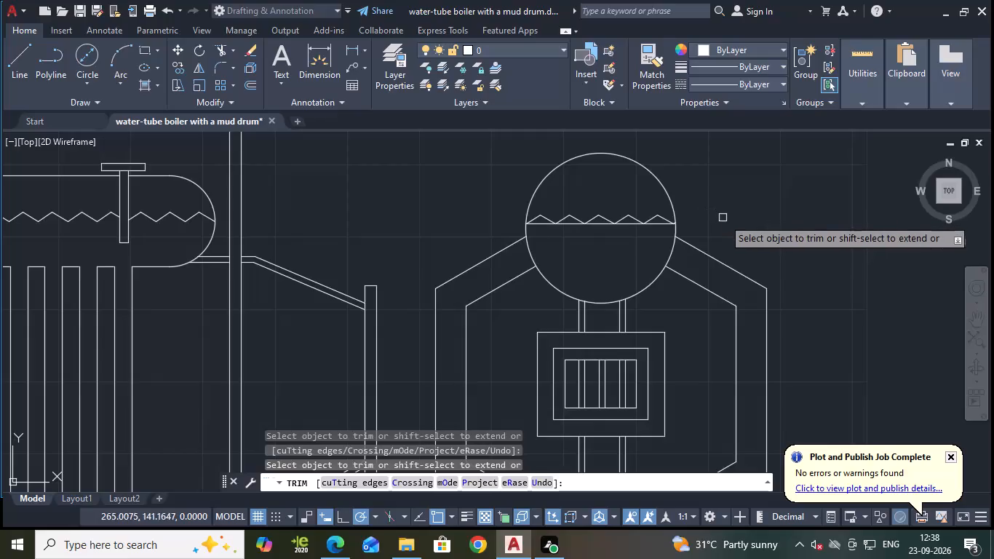
{"action": "left_click", "coordinate": [659, 223]}
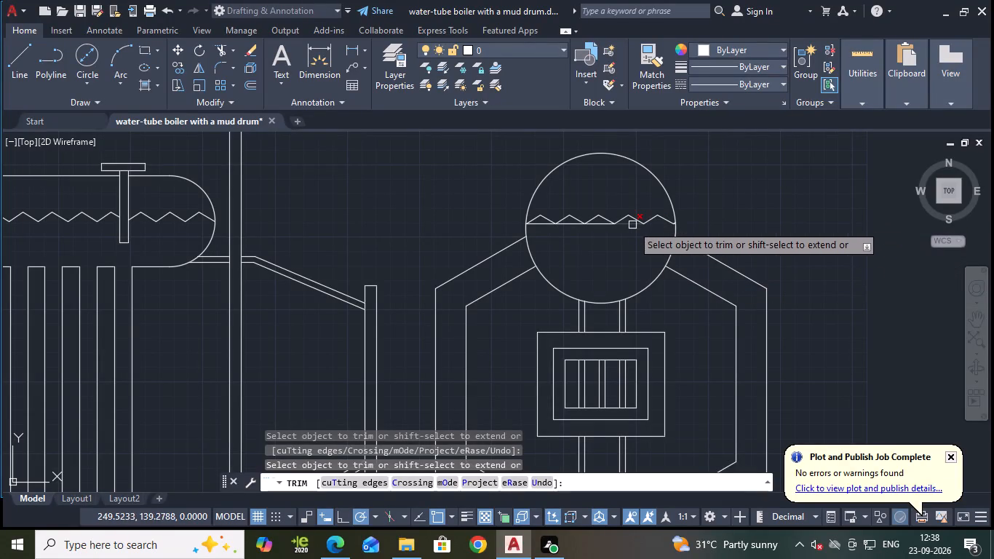
{"action": "left_click", "coordinate": [632, 225]}
{"action": "left_click", "coordinate": [602, 226]}
{"action": "left_click", "coordinate": [568, 226]}
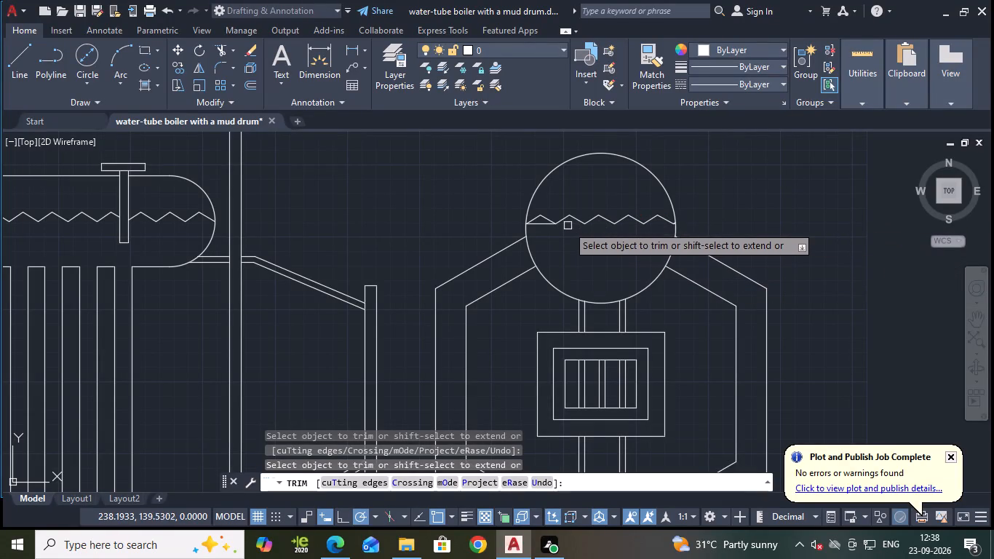
{"action": "left_click", "coordinate": [546, 224]}
{"action": "scroll", "coordinate": [677, 226], "scroll_direction": "up", "scroll_amount": 6}
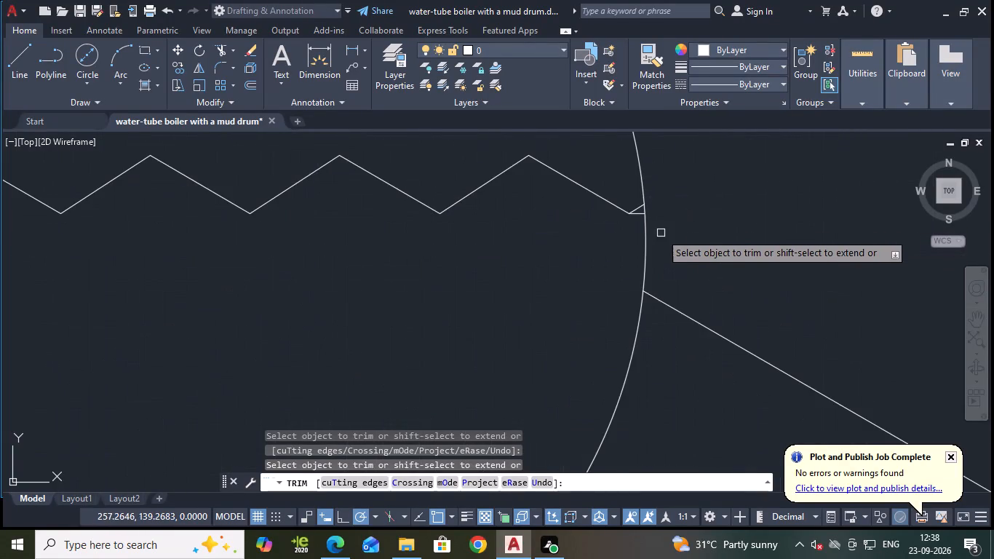
{"action": "left_click", "coordinate": [627, 186]}
{"action": "scroll", "coordinate": [639, 189], "scroll_direction": "down", "scroll_amount": 3}
{"action": "key", "text": "Escape"}
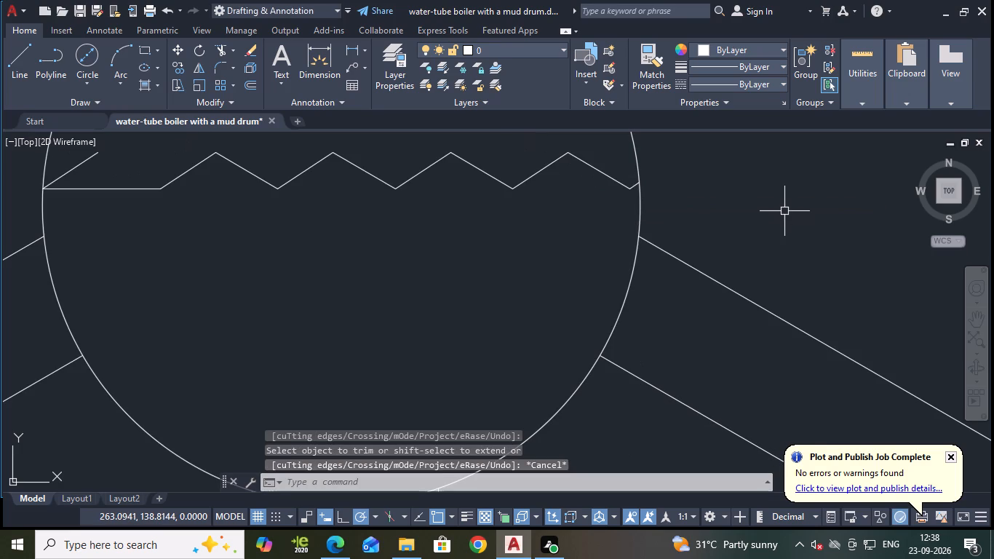
{"action": "key", "text": "ctrl+s"}
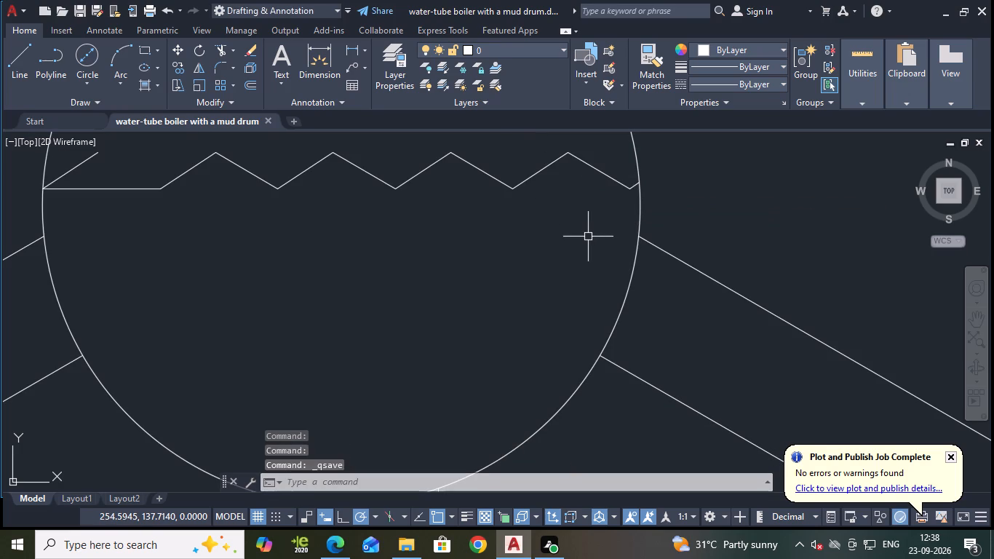
Remove the leftover slanted piece of the leftmost wave in the upper drum circle with Trim.
{"action": "scroll", "coordinate": [588, 237], "scroll_direction": "down", "scroll_amount": 4}
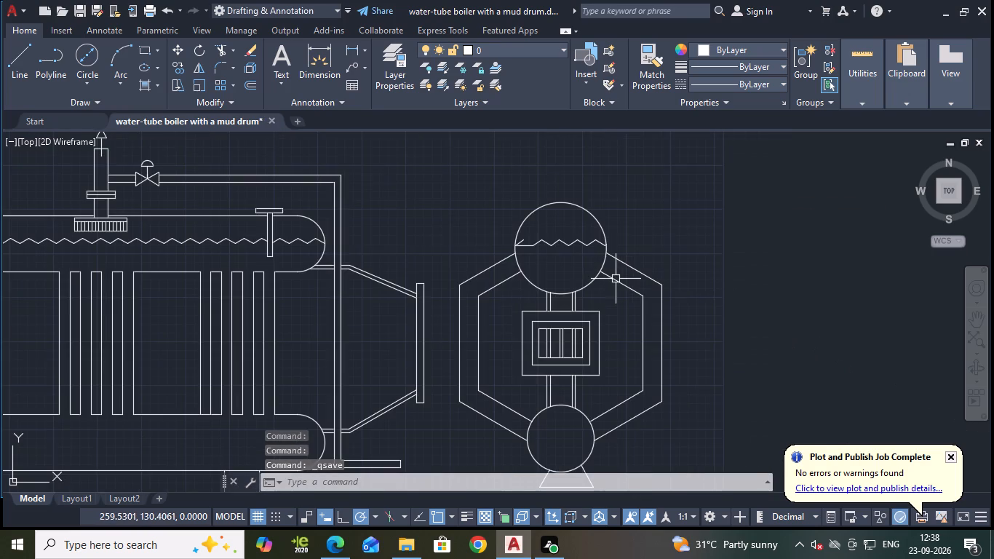
{"action": "scroll", "coordinate": [499, 237], "scroll_direction": "up", "scroll_amount": 3}
{"action": "key", "text": "r"}
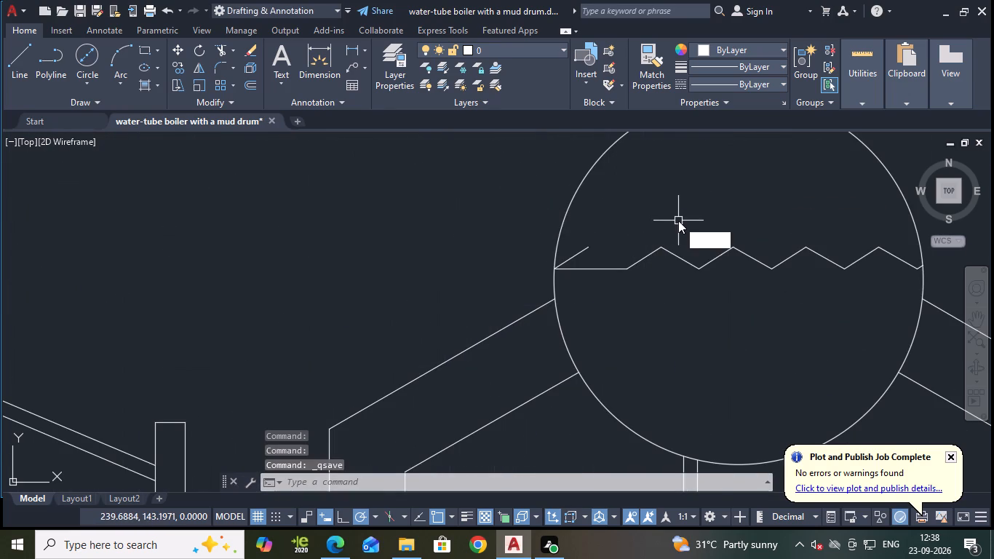
{"action": "key", "text": "Escape"}
{"action": "key", "text": "t"}
{"action": "key", "text": "r"}
{"action": "key", "text": "Return"}
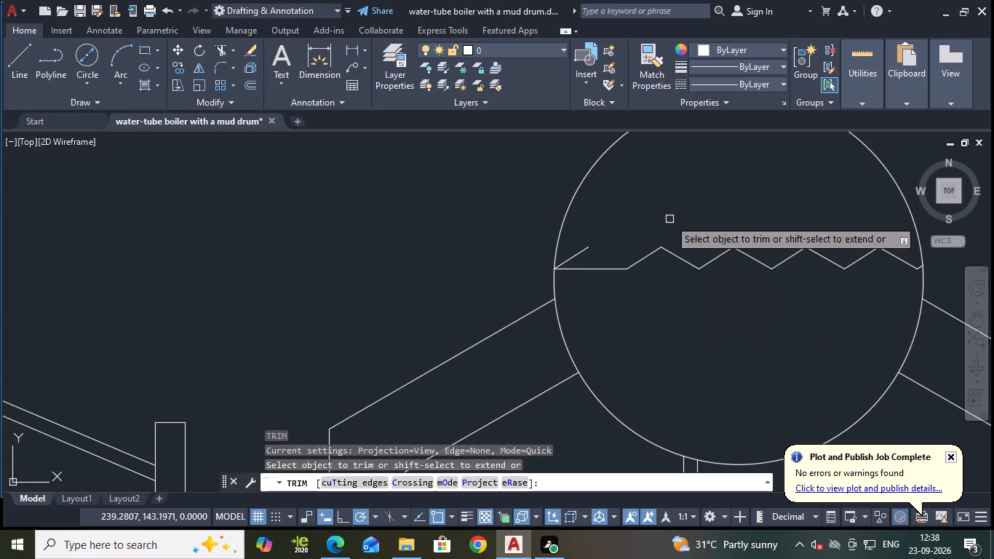
{"action": "left_click", "coordinate": [576, 254]}
{"action": "scroll", "coordinate": [576, 254], "scroll_direction": "down", "scroll_amount": 3}
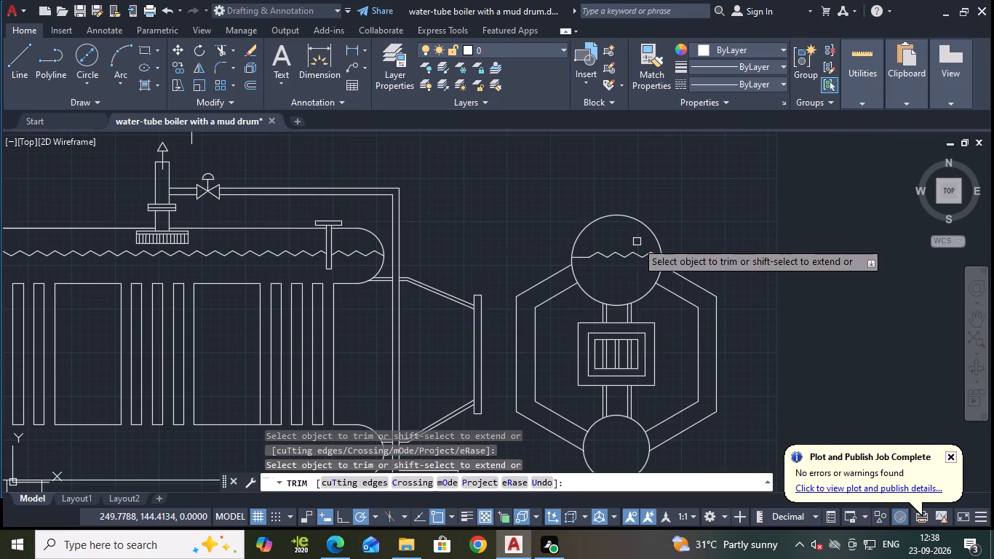
{"action": "key", "text": "Escape"}
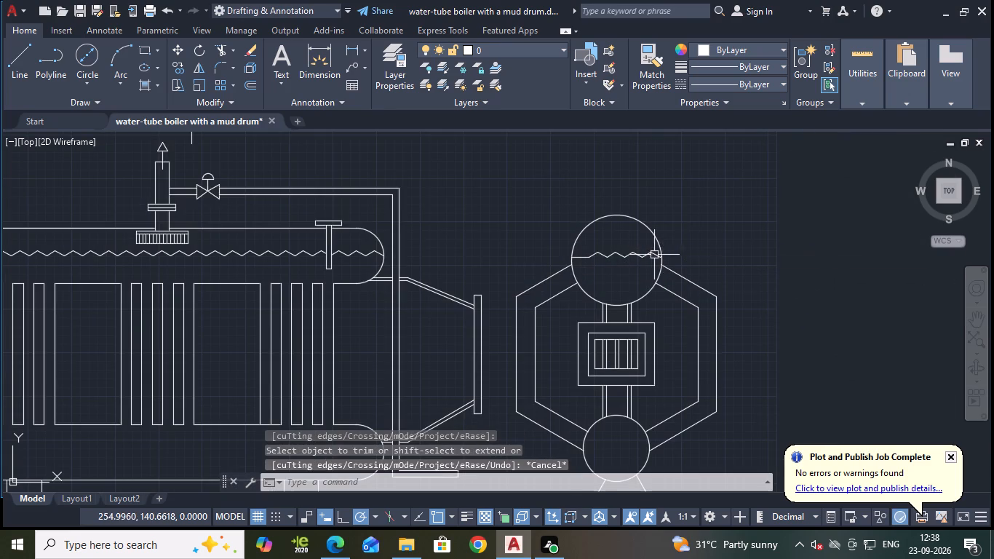
Copy the first remaining zigzag wave one wave length to the left, filling the gap at the upper drum circle's left edge.
{"action": "scroll", "coordinate": [622, 255], "scroll_direction": "up", "scroll_amount": 2}
{"action": "left_click", "coordinate": [571, 252]}
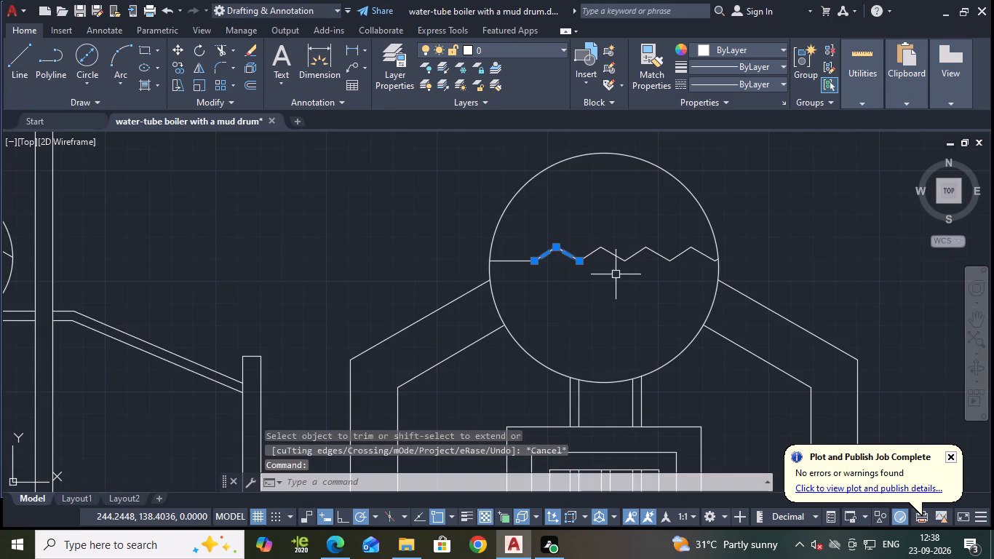
{"action": "type", "text": "co"}
{"action": "key", "text": "Return"}
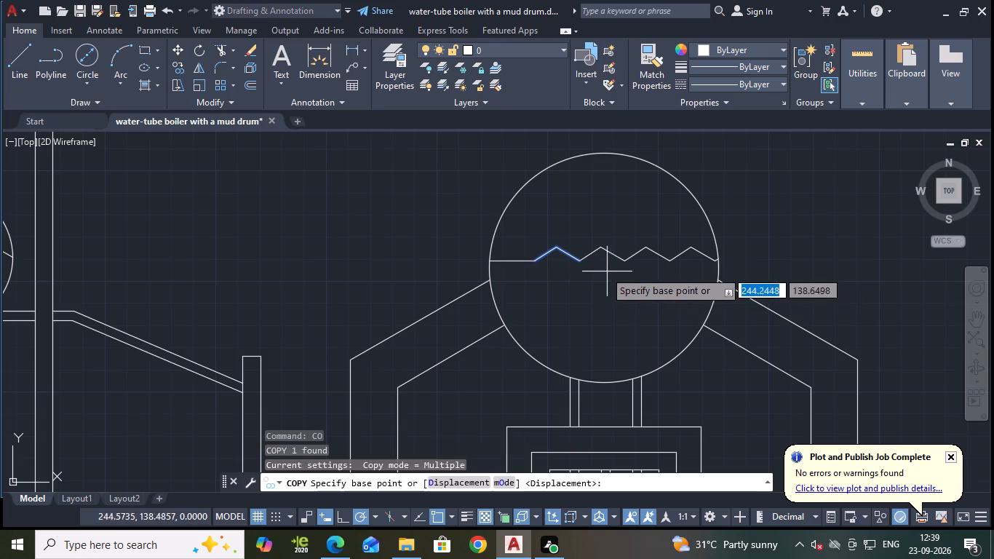
{"action": "left_click", "coordinate": [580, 260]}
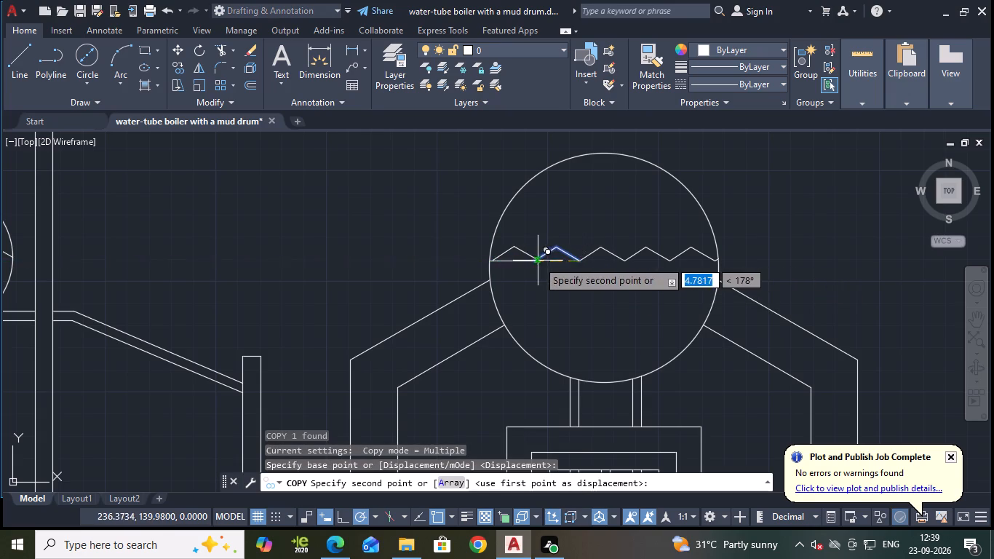
{"action": "scroll", "coordinate": [537, 261], "scroll_direction": "up", "scroll_amount": 3}
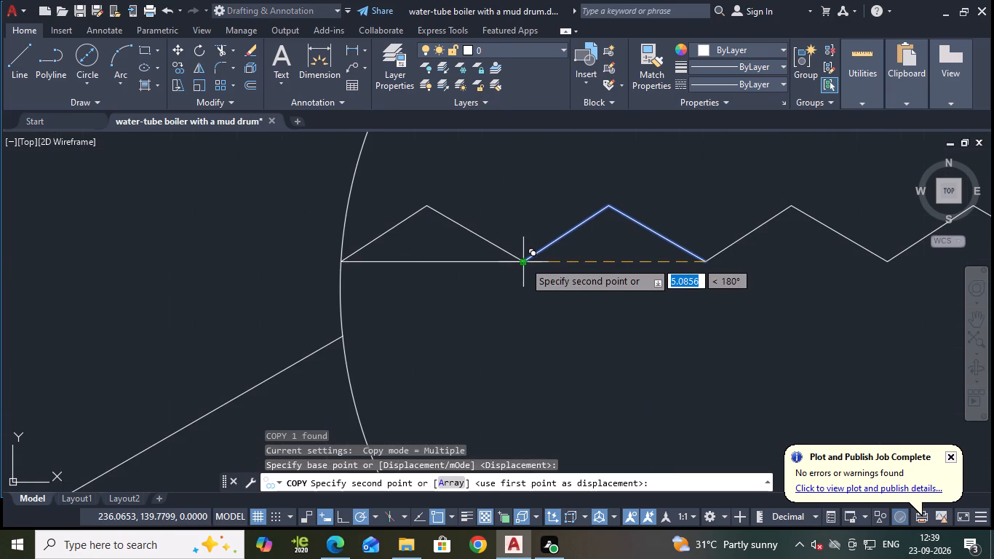
{"action": "left_click", "coordinate": [524, 261]}
{"action": "key", "text": "Escape"}
{"action": "scroll", "coordinate": [401, 290], "scroll_direction": "up", "scroll_amount": 1}
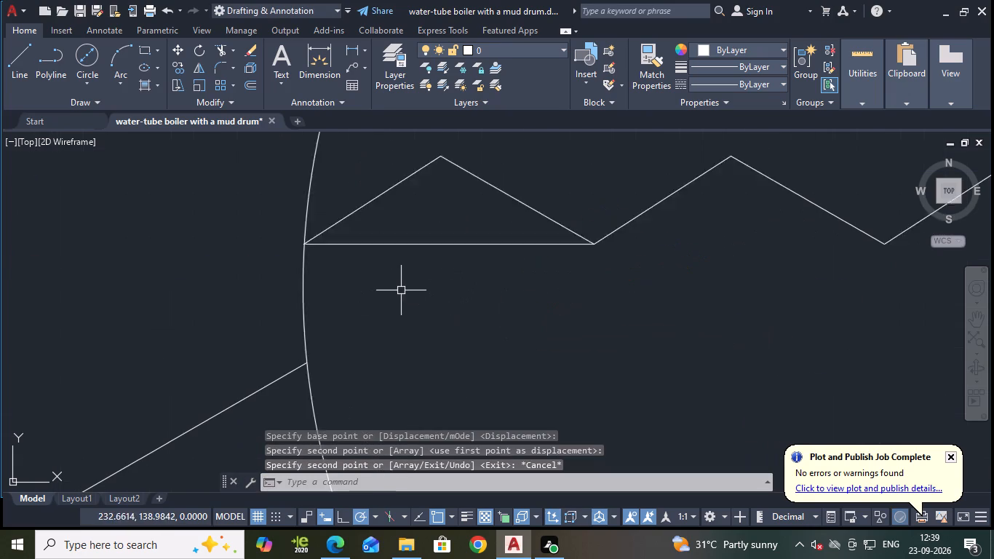
{"action": "scroll", "coordinate": [401, 290], "scroll_direction": "up", "scroll_amount": 2}
{"action": "middle_click_drag", "start_coordinate": [375, 268], "coordinate": [442, 318]}
{"action": "scroll", "coordinate": [252, 202], "scroll_direction": "up", "scroll_amount": 4}
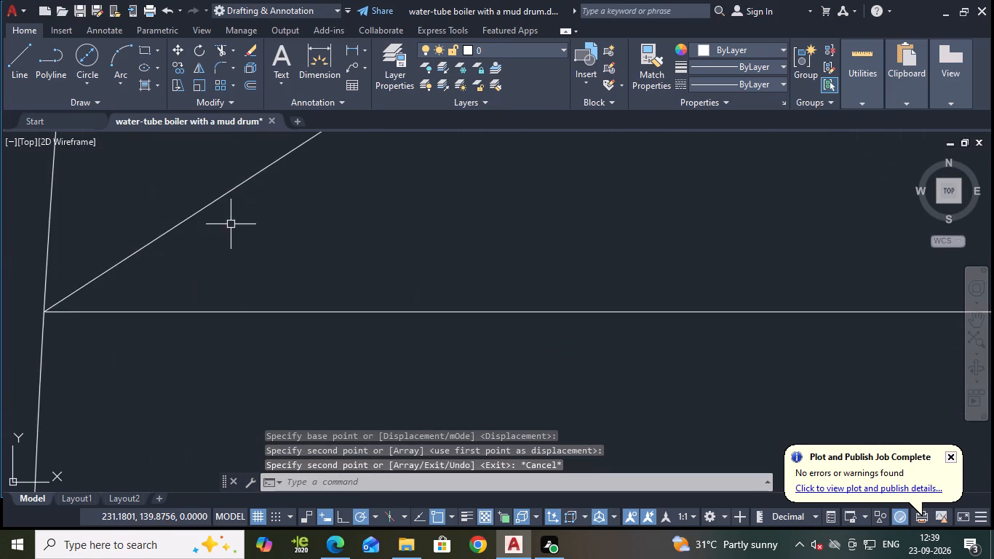
Erase the horizontal line beneath the leftmost zigzag wave in the upper drum circle.
{"action": "scroll", "coordinate": [231, 227], "scroll_direction": "down", "scroll_amount": 2}
{"action": "left_click", "coordinate": [285, 261]}
{"action": "scroll", "coordinate": [292, 262], "scroll_direction": "down", "scroll_amount": 4}
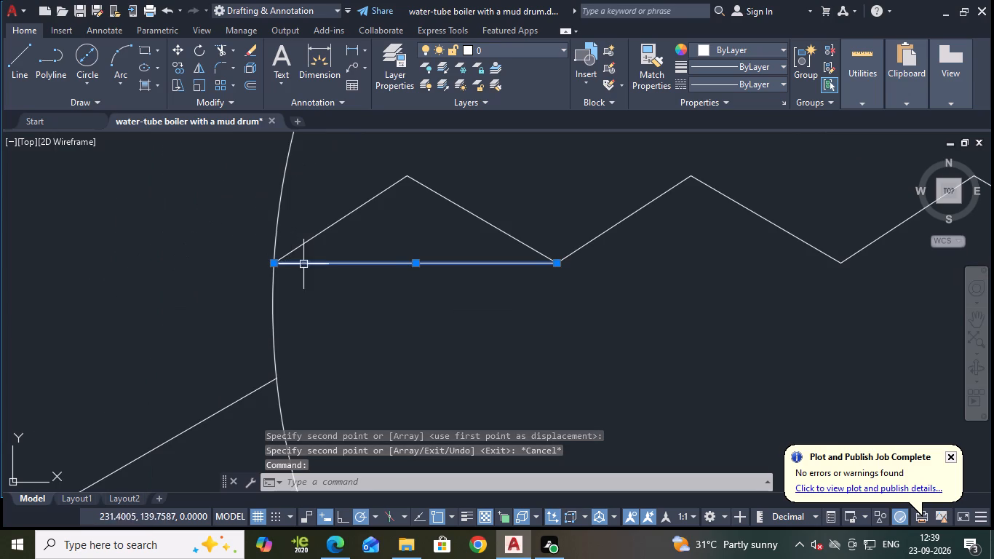
{"action": "key", "text": "e"}
{"action": "key", "text": "Return"}
{"action": "scroll", "coordinate": [441, 276], "scroll_direction": "down", "scroll_amount": 3}
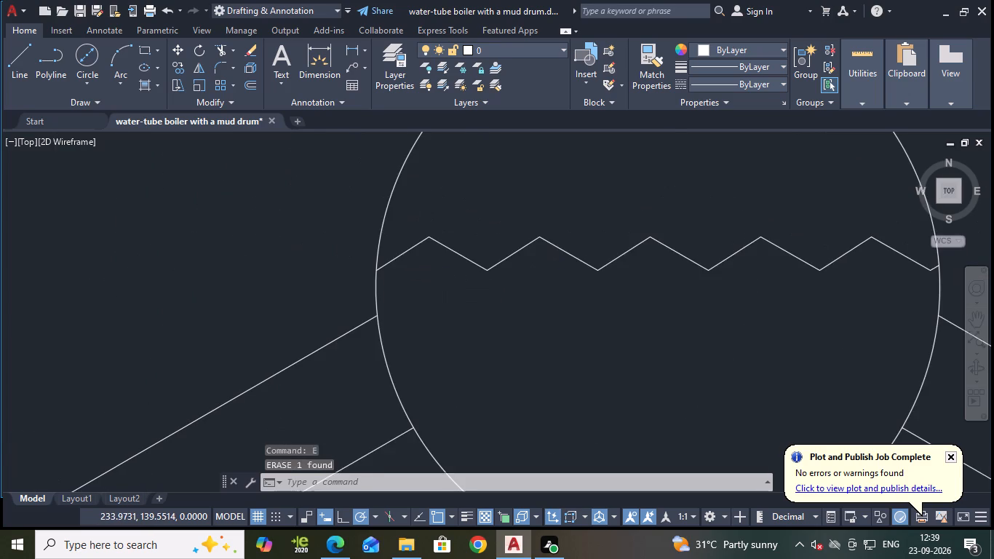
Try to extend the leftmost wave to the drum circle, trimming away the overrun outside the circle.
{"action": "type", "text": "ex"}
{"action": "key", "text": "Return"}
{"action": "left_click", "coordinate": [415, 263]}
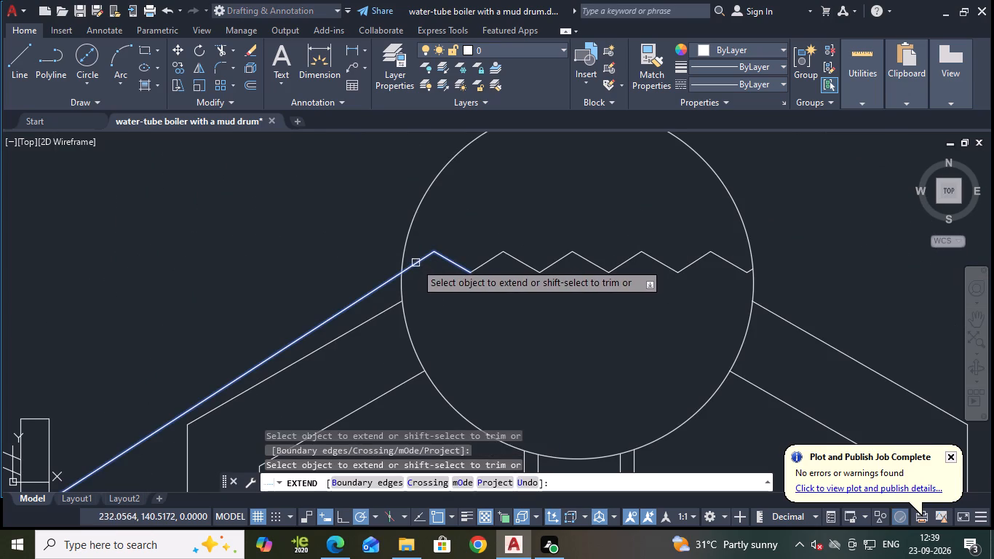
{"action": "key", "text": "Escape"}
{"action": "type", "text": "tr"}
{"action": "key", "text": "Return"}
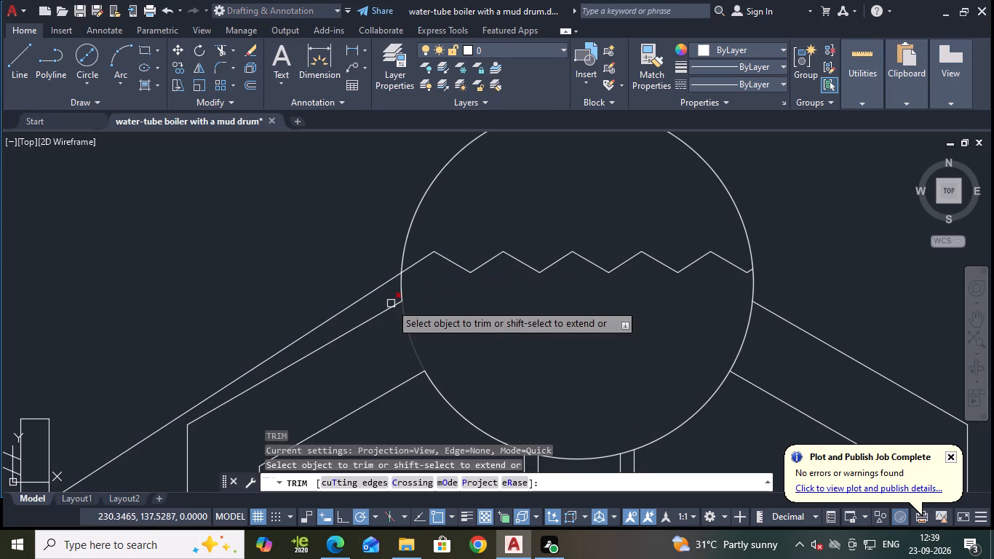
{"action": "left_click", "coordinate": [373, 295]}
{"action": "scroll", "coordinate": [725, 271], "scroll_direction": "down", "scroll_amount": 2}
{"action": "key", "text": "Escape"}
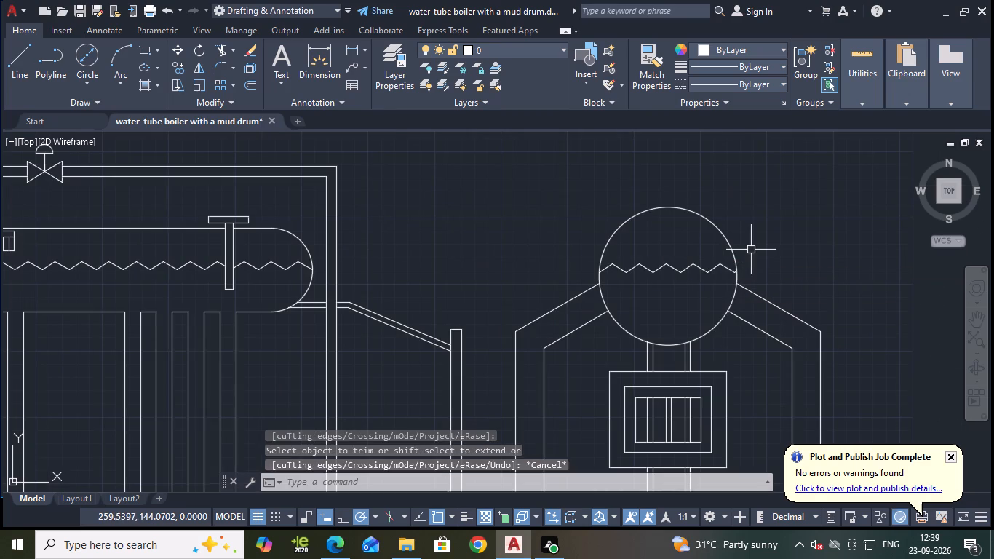
Save the drawing.
{"action": "key", "text": "ctrl+s"}
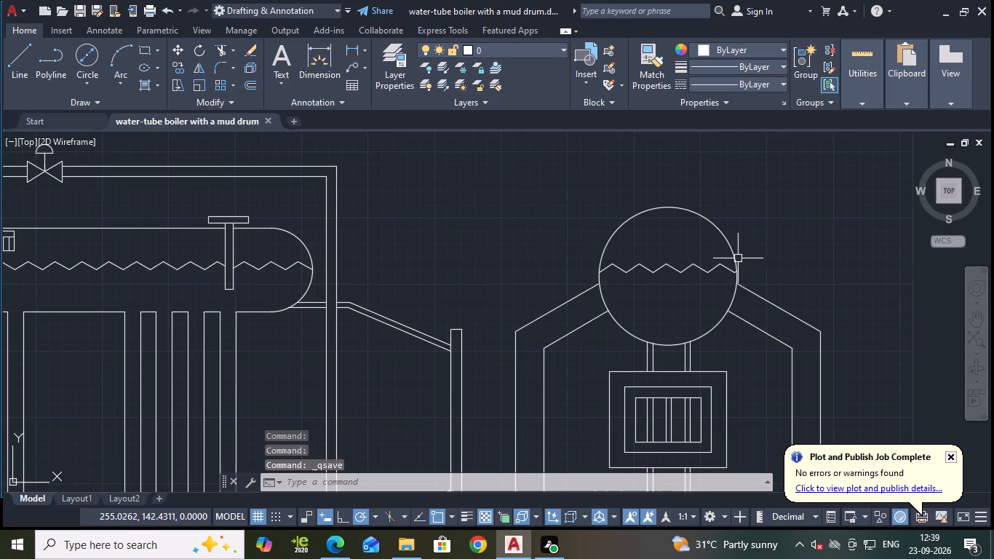
Draw a pipe outline from inside the upper drum circle: about 21 units up, about 3.7 units left, and 2 units up.
{"action": "left_click", "coordinate": [18, 60]}
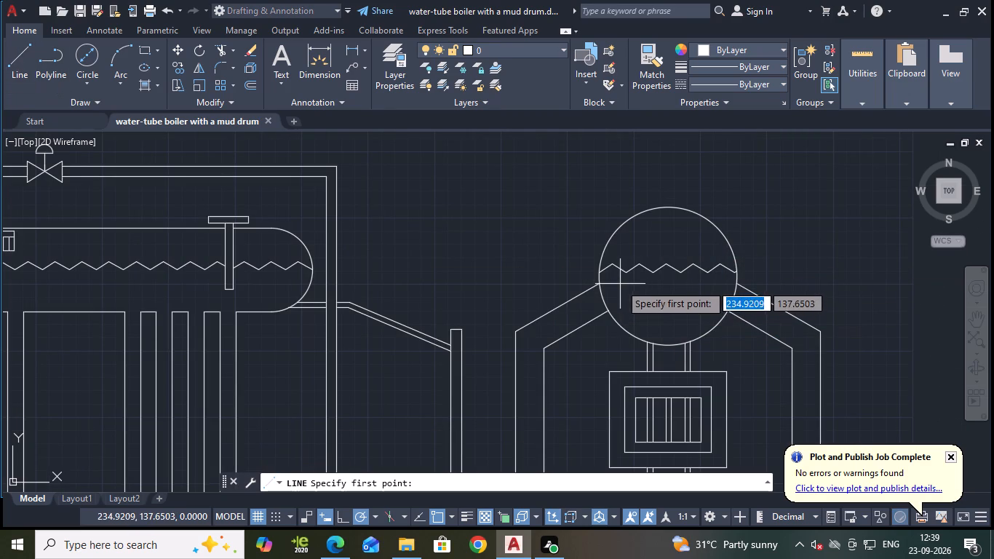
{"action": "left_click", "coordinate": [620, 284]}
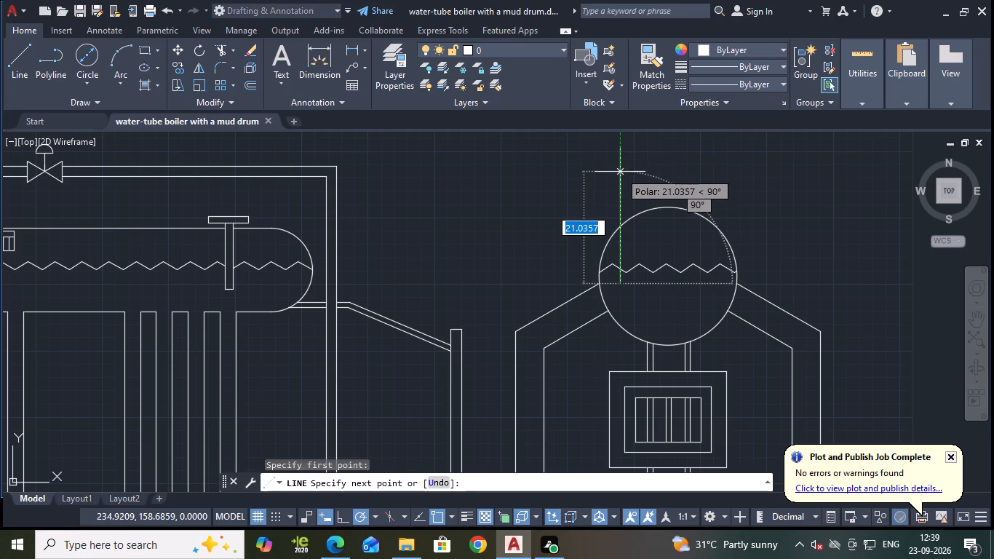
{"action": "left_click", "coordinate": [620, 172]}
{"action": "left_click", "coordinate": [600, 170]}
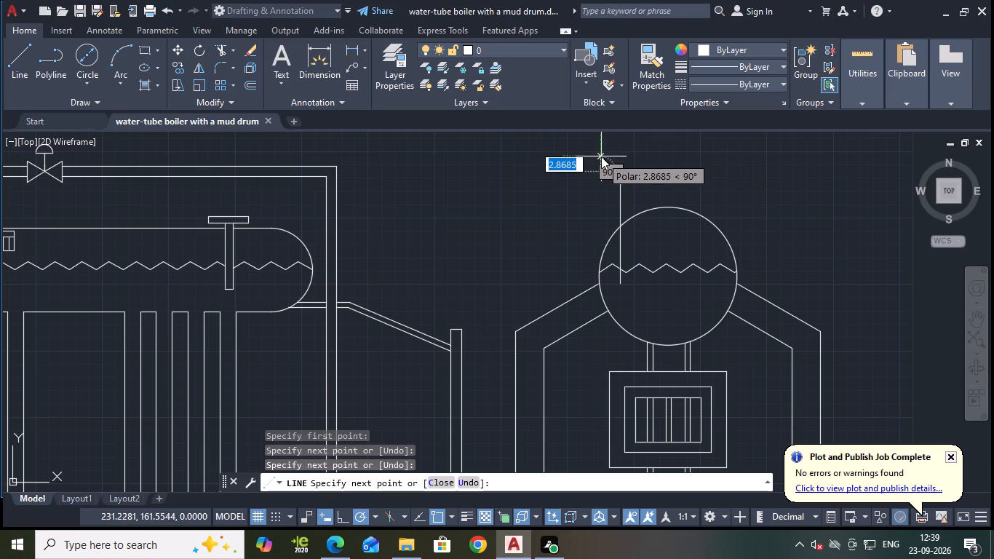
{"action": "key", "text": "2"}
{"action": "key", "text": "Return"}
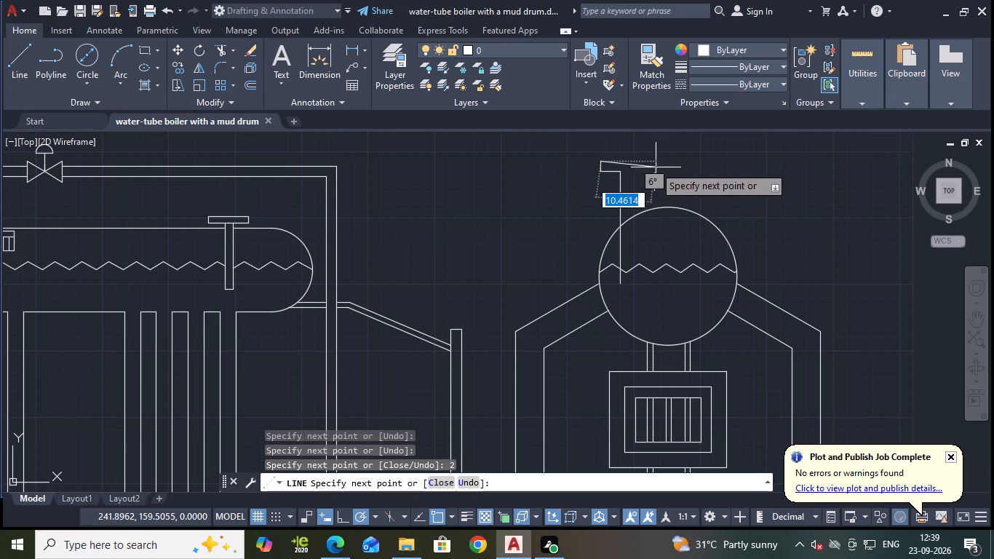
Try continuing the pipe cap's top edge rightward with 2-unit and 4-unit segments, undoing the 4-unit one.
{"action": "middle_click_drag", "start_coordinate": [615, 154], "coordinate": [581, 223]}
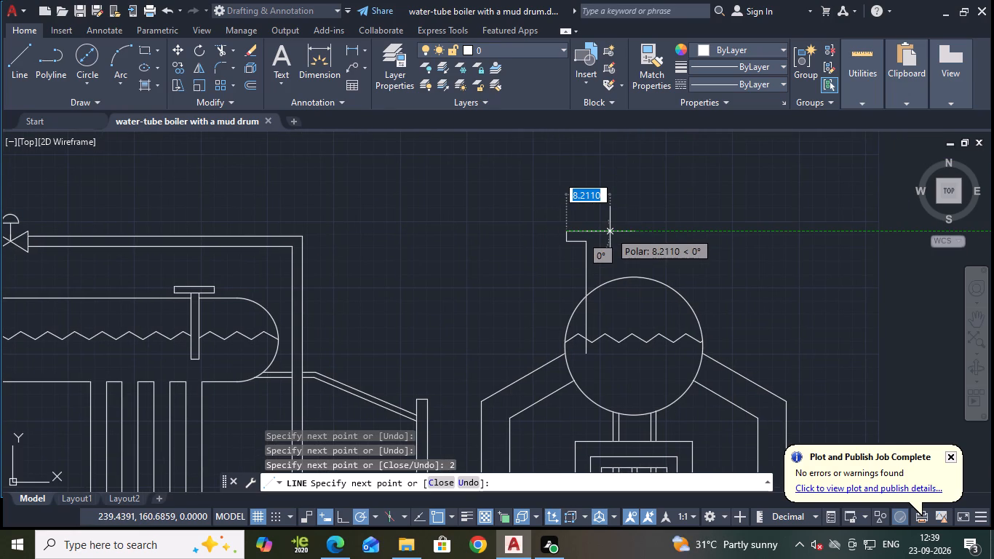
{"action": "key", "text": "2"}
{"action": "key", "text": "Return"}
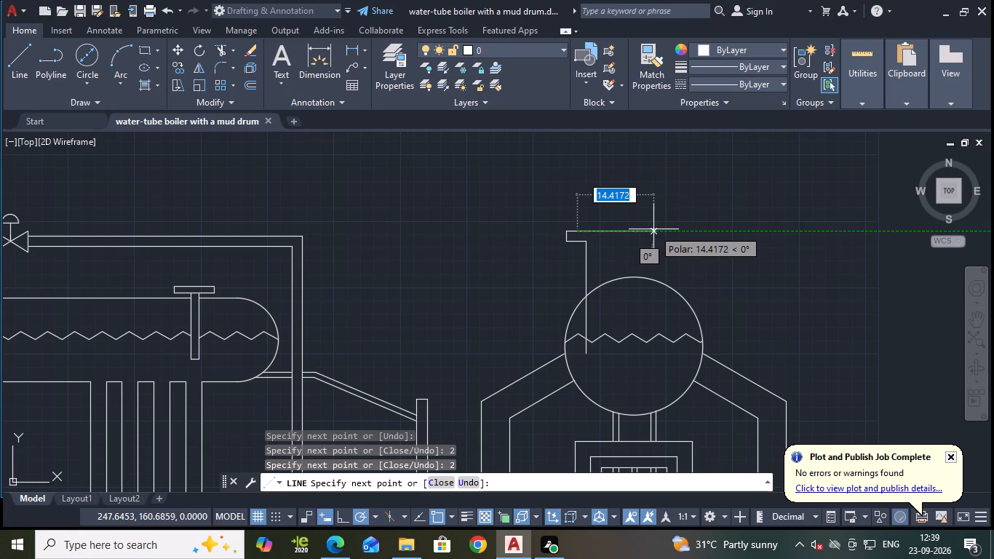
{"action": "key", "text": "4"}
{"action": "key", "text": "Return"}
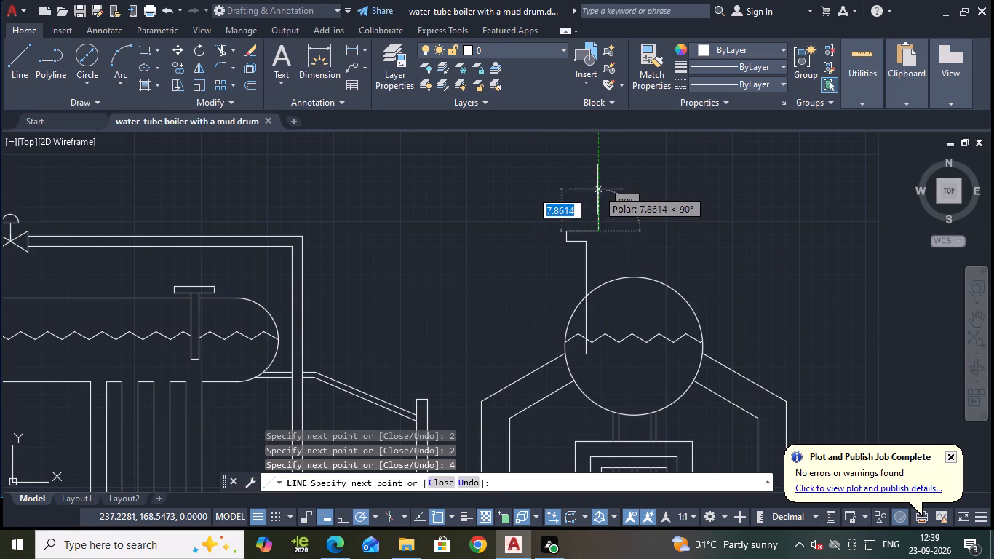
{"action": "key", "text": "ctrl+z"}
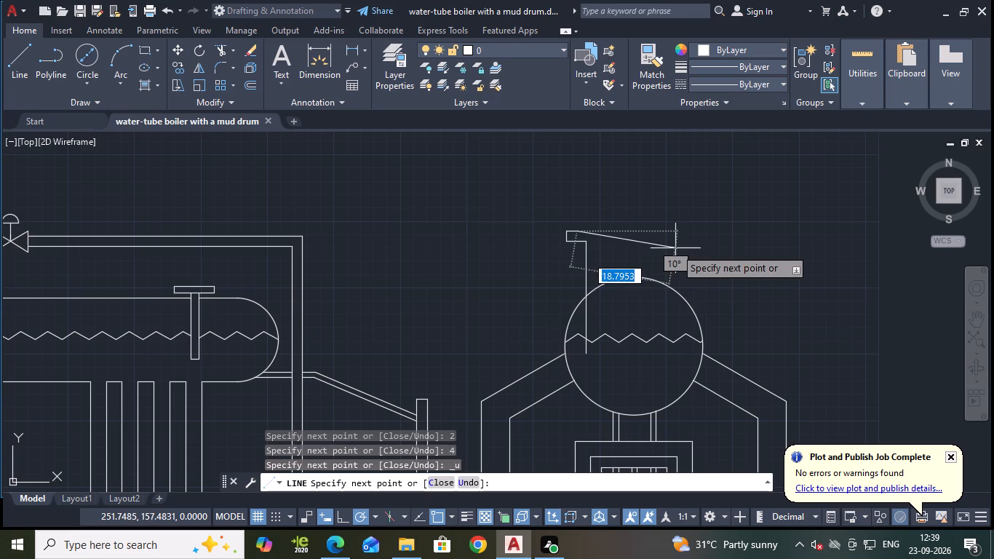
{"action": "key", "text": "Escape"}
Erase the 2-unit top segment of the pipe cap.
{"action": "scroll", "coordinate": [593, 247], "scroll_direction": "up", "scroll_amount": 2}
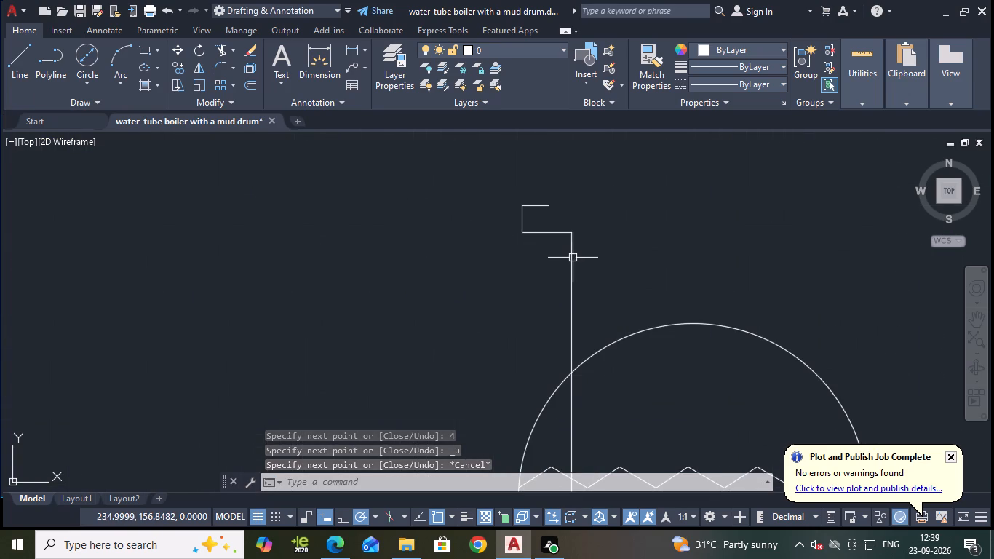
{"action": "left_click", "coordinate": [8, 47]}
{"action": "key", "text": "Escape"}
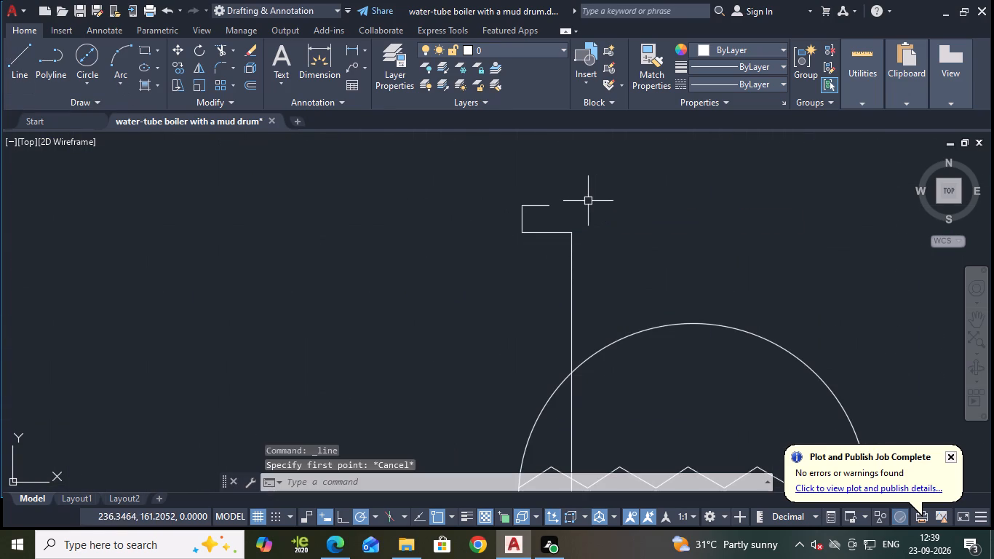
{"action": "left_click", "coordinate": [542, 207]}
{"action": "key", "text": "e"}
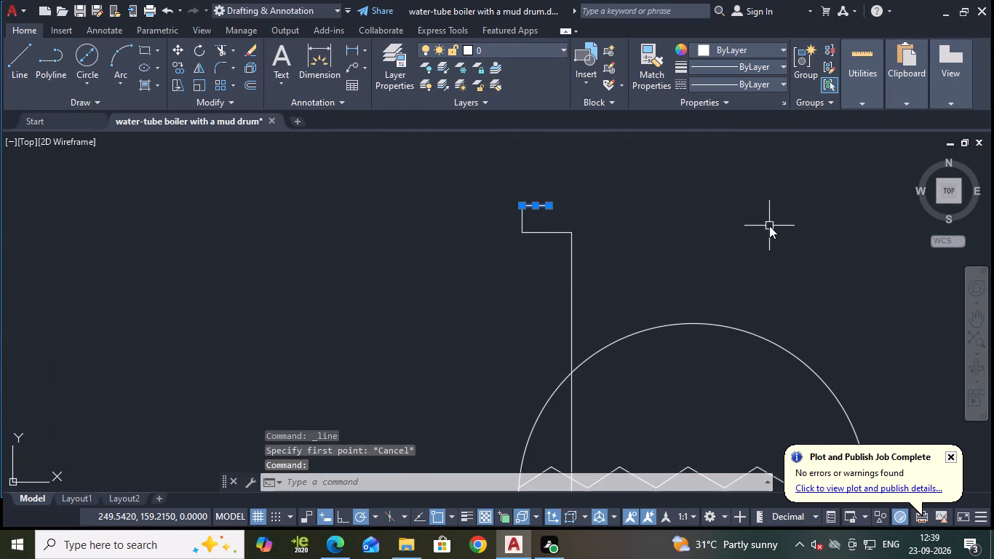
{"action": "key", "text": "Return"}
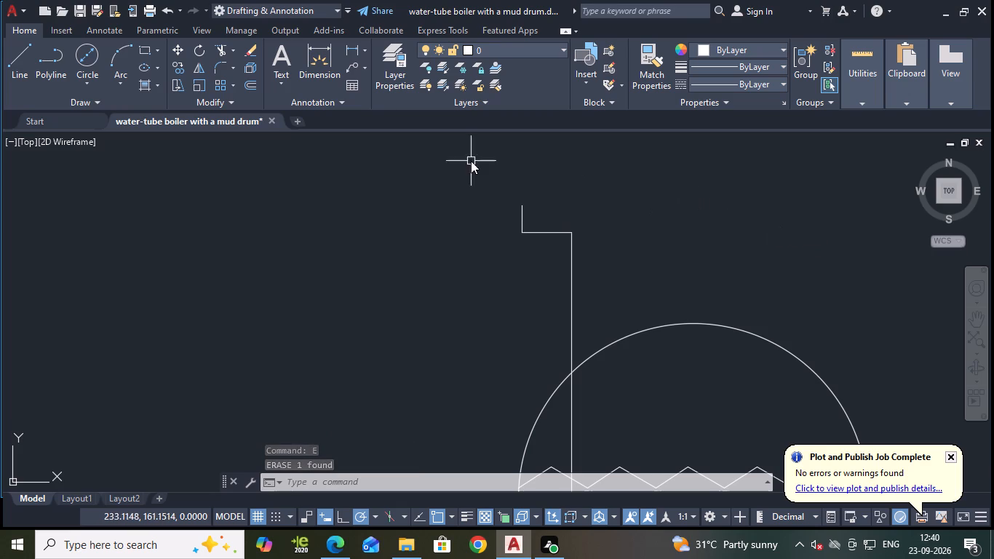
Draw a horizontal top edge for the pipe cap from its upper-left corner to slightly past the vertical pipe line.
{"action": "left_click", "coordinate": [20, 57]}
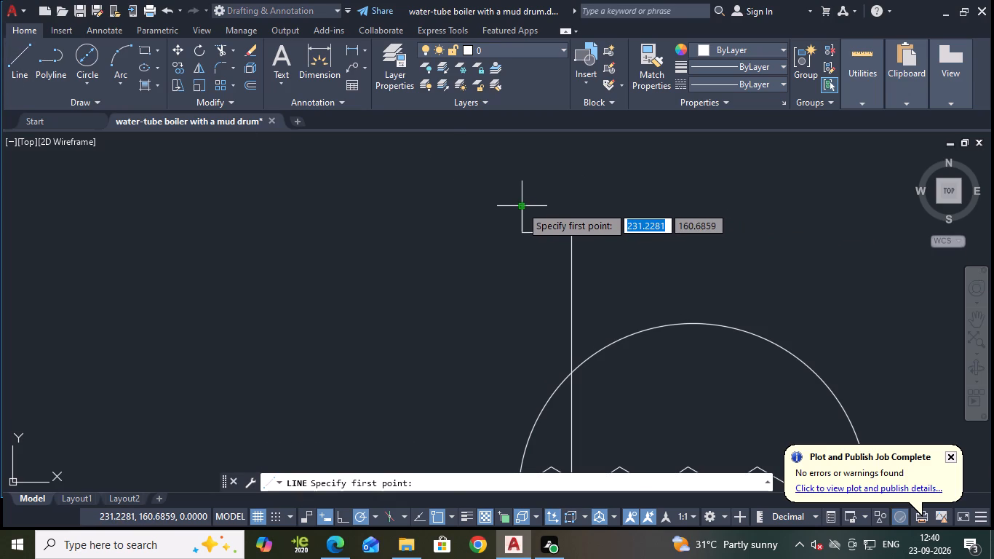
{"action": "left_click", "coordinate": [521, 205]}
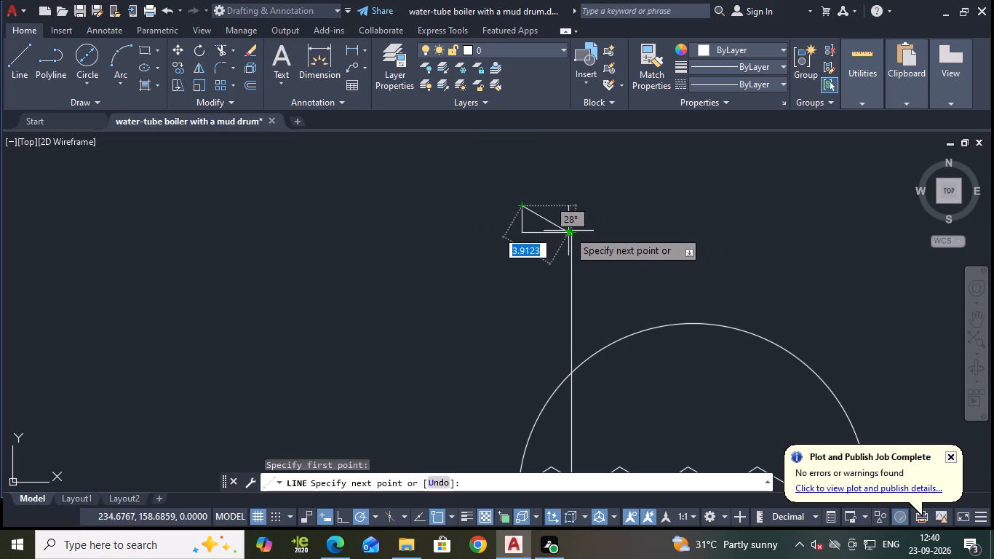
{"action": "left_click", "coordinate": [576, 204]}
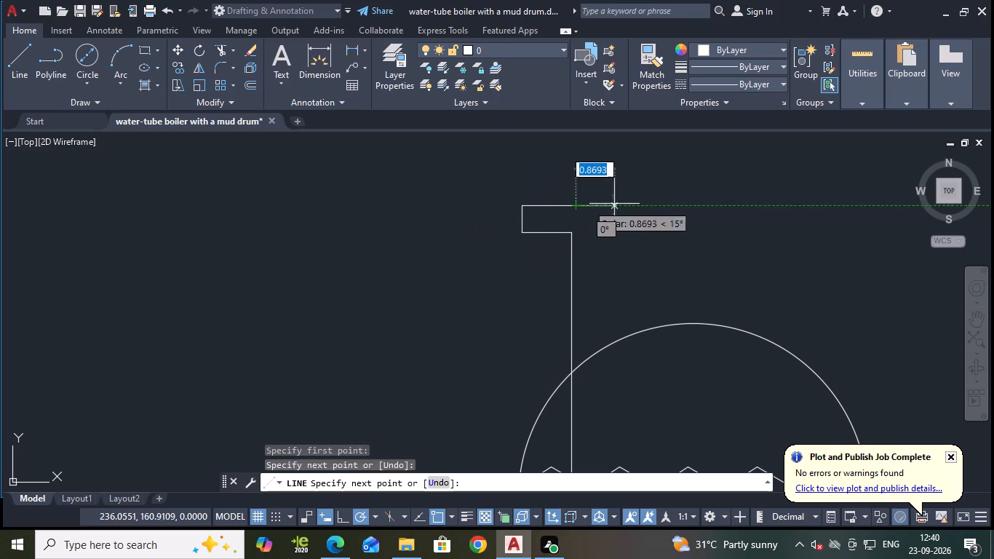
{"action": "key", "text": "Escape"}
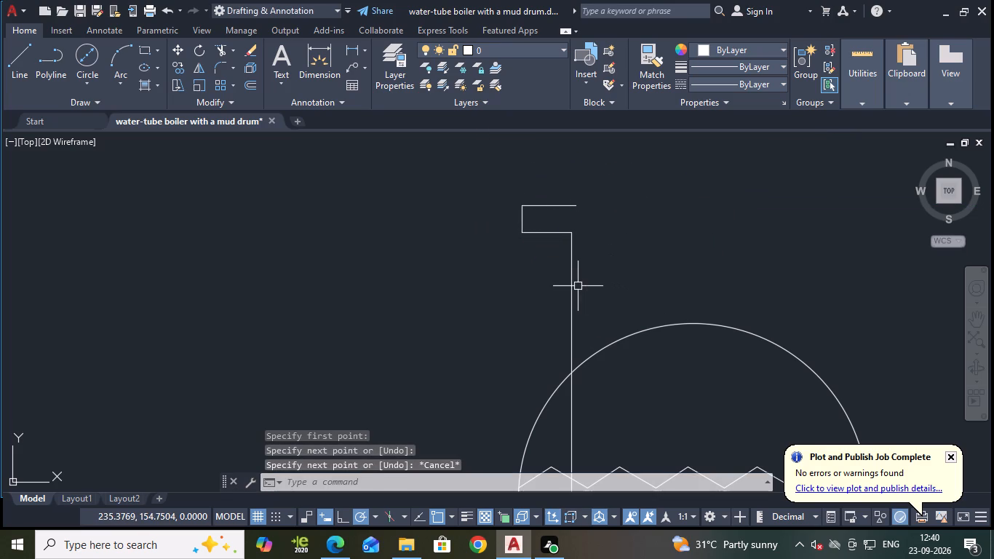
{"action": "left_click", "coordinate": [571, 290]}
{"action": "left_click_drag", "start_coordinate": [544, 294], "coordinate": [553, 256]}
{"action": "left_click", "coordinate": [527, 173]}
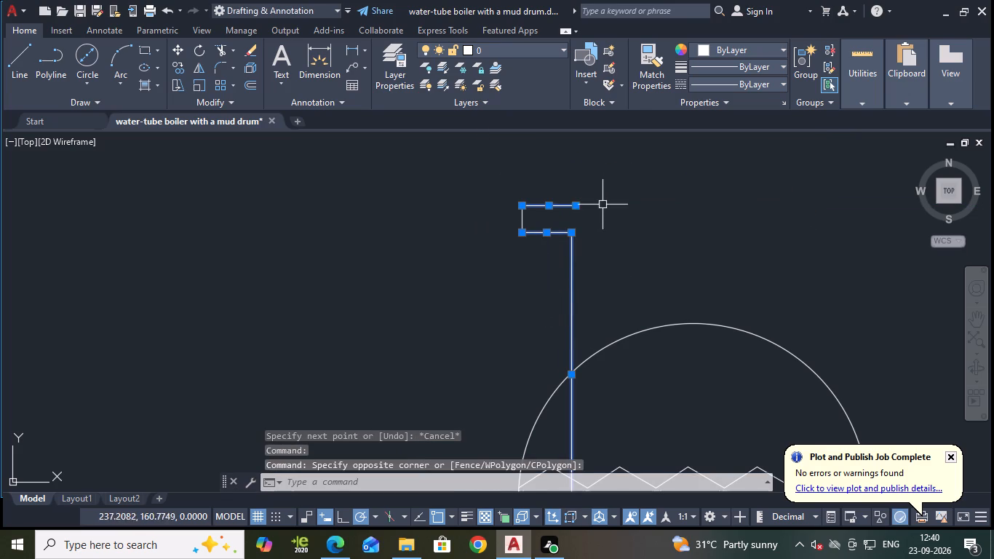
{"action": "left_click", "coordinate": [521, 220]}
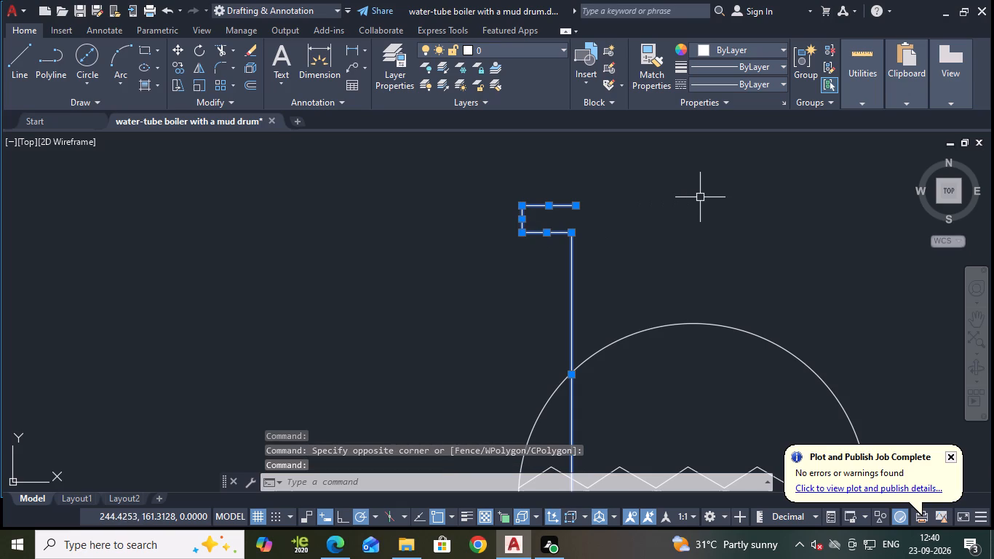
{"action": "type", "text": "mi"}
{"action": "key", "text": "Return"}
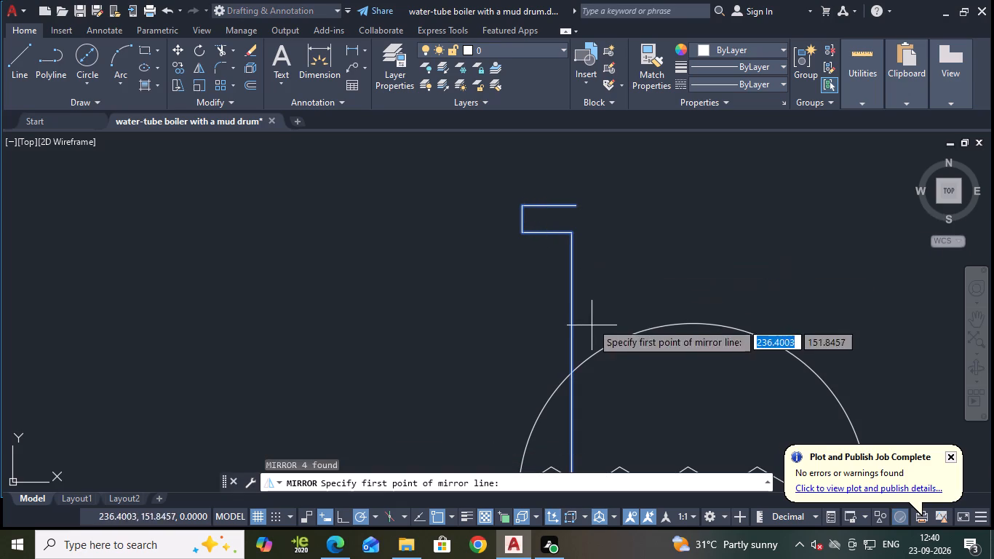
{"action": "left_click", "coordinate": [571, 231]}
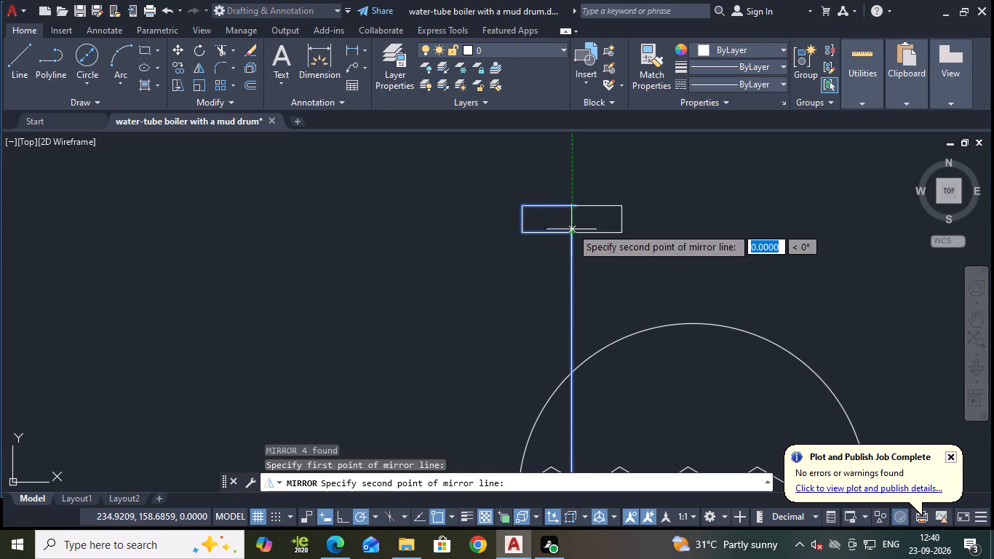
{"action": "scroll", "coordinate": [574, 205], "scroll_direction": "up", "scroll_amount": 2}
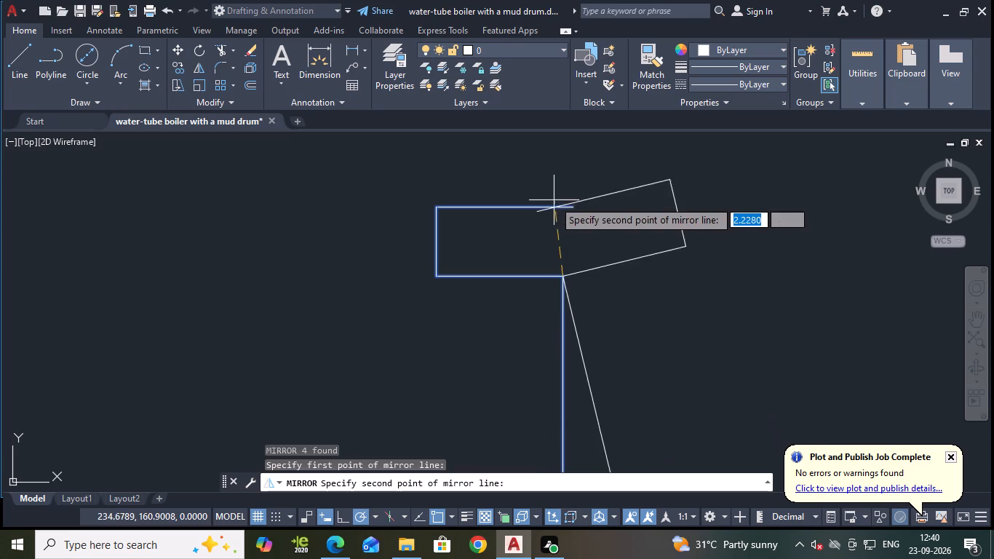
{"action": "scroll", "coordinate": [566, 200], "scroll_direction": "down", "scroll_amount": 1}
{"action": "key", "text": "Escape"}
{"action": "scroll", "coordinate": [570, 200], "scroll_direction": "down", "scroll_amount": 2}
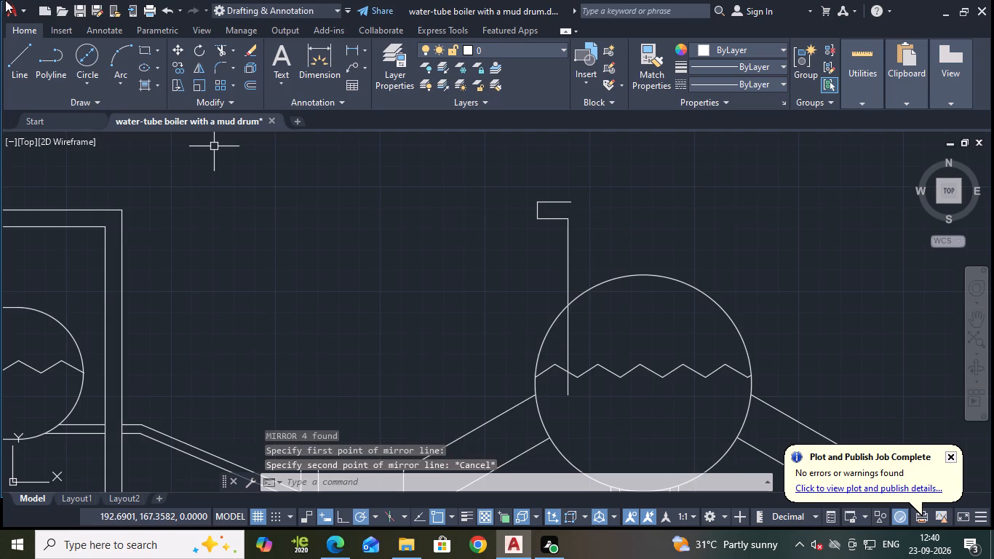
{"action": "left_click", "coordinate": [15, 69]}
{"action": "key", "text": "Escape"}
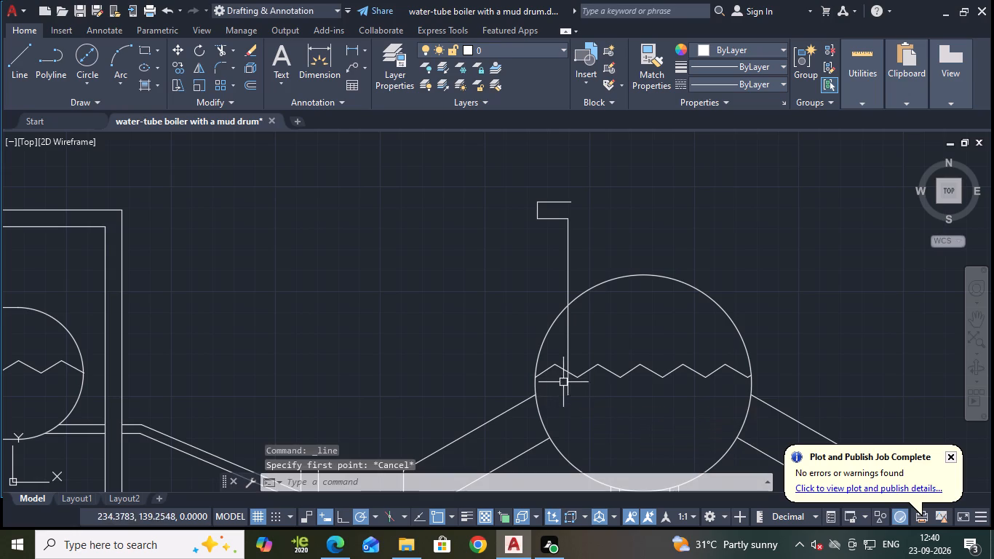
Offset the vertical pipe line 1.5 units to the right.
{"action": "key", "text": "o"}
{"action": "key", "text": "Return"}
{"action": "key", "text": "Return"}
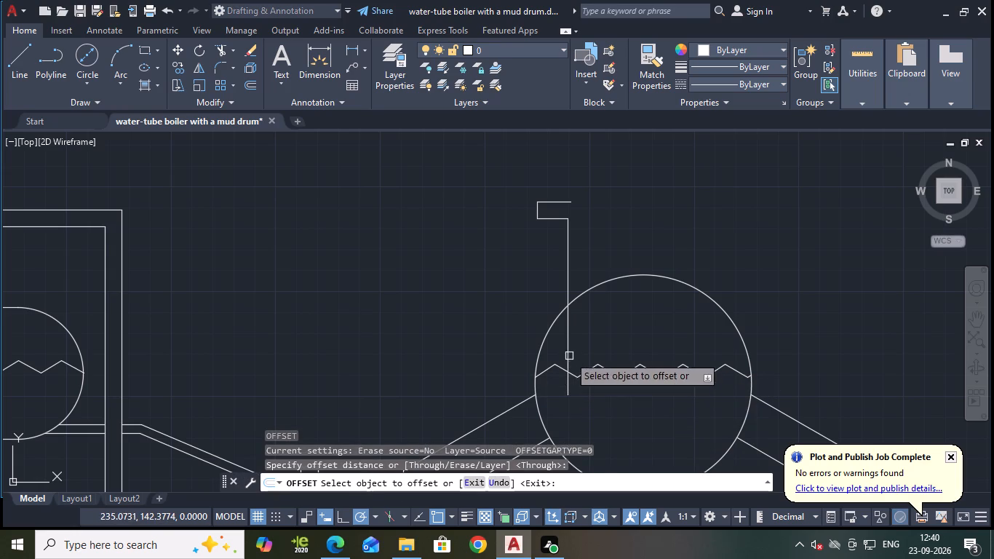
{"action": "left_click", "coordinate": [569, 356]}
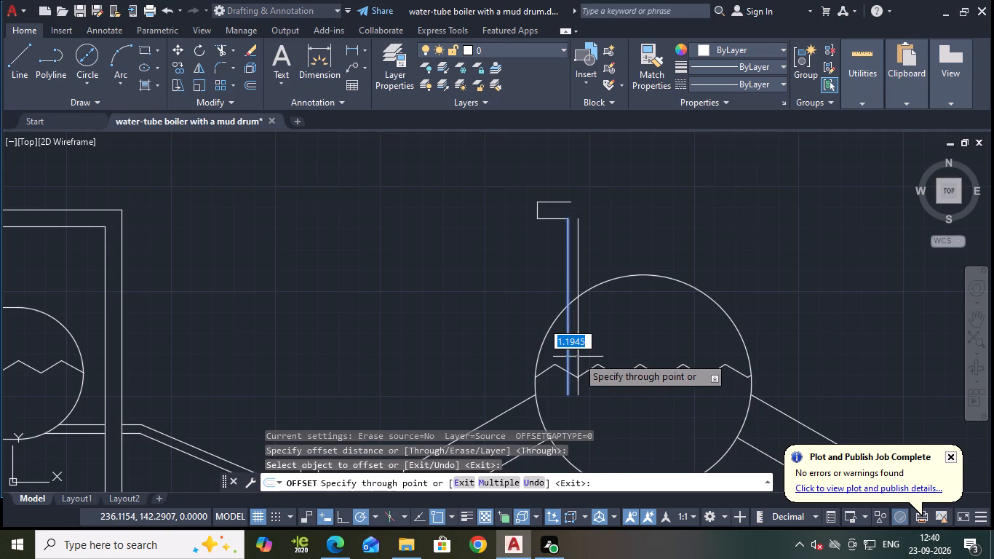
{"action": "type", "text": "1.5"}
{"action": "key", "text": "Return"}
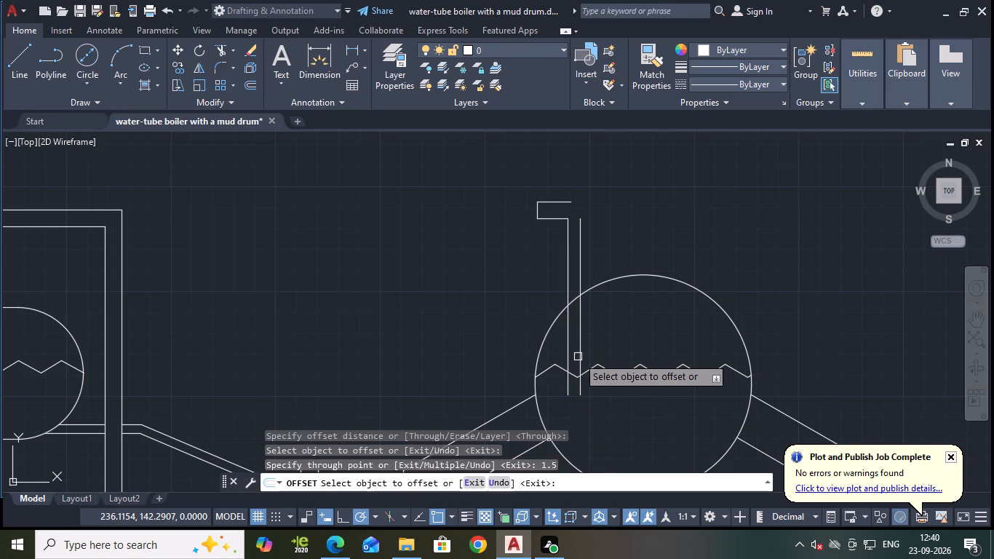
{"action": "key", "text": "Escape"}
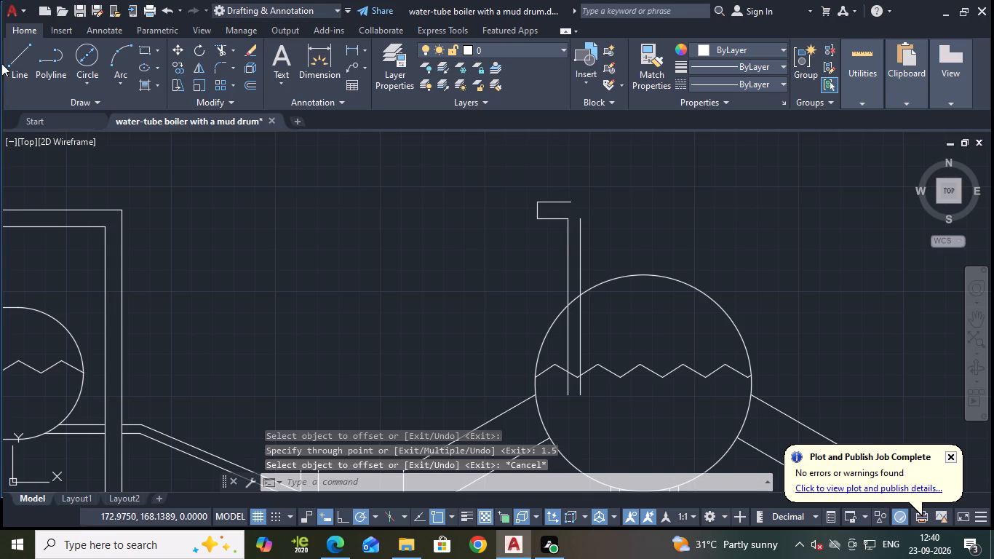
Draw the pipe cap's other half from the offset line's top: 4 units outward, 2 units up, and back toward the existing top edge.
{"action": "left_click", "coordinate": [18, 45]}
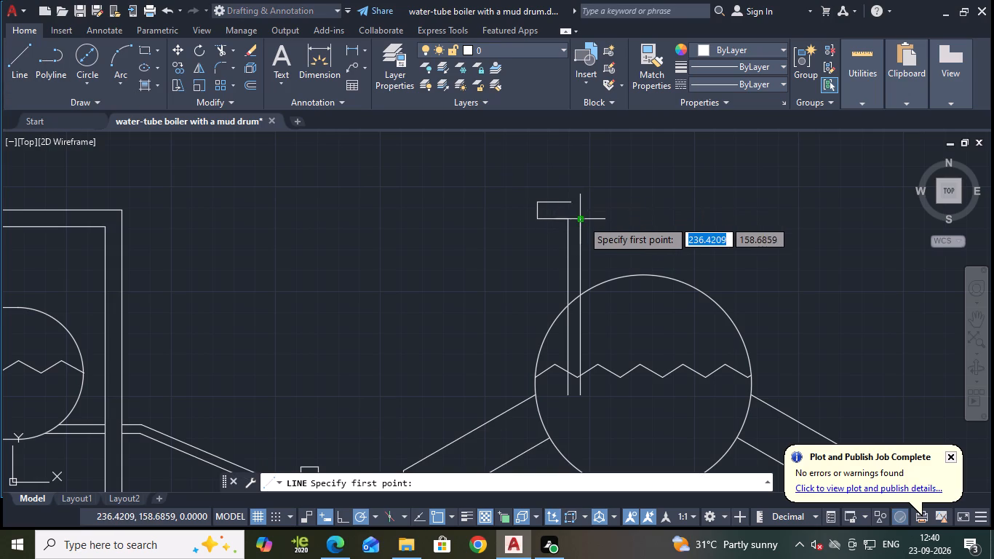
{"action": "left_click", "coordinate": [582, 220]}
{"action": "key", "text": "4"}
{"action": "key", "text": "Return"}
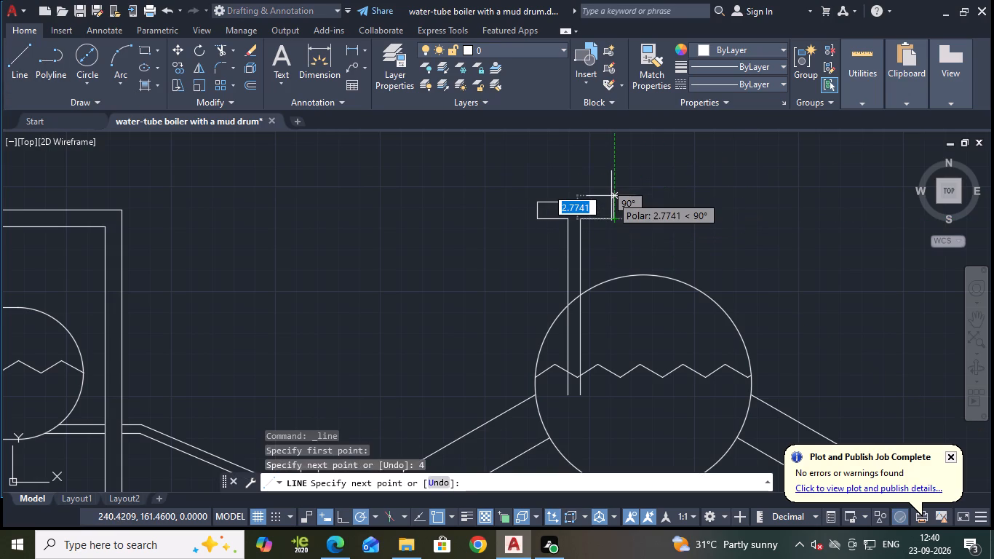
{"action": "key", "text": "2"}
{"action": "key", "text": "Return"}
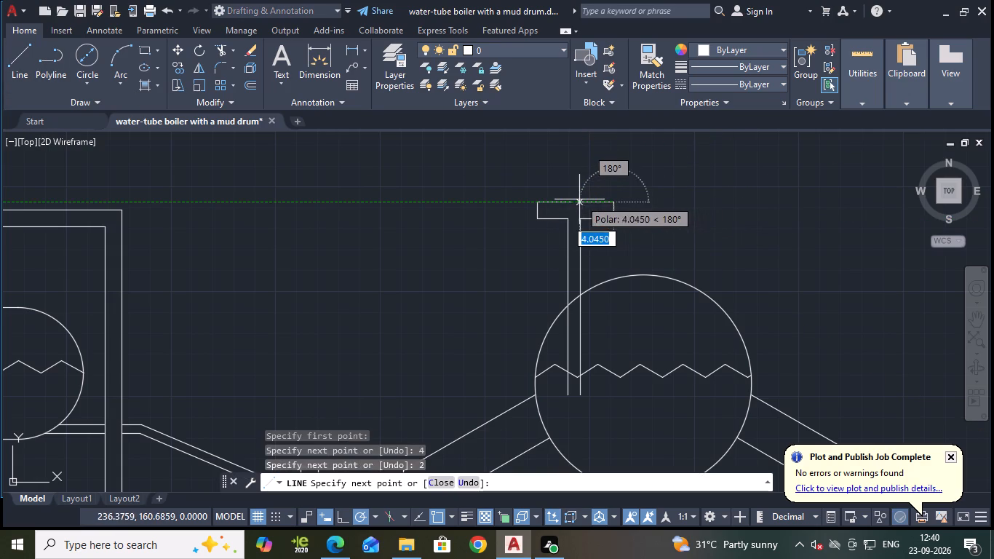
{"action": "scroll", "coordinate": [570, 202], "scroll_direction": "up", "scroll_amount": 2}
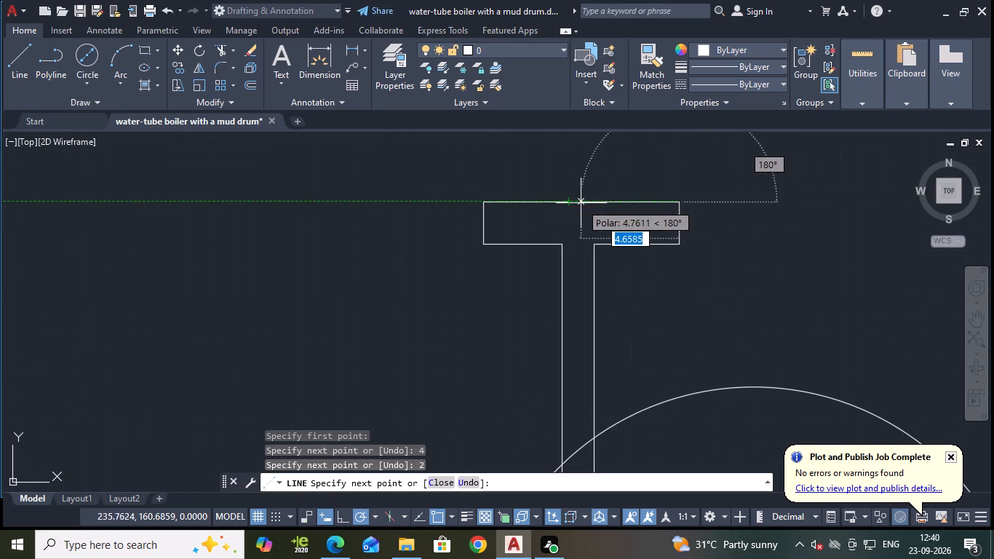
{"action": "left_click", "coordinate": [585, 203]}
{"action": "key", "text": "Escape"}
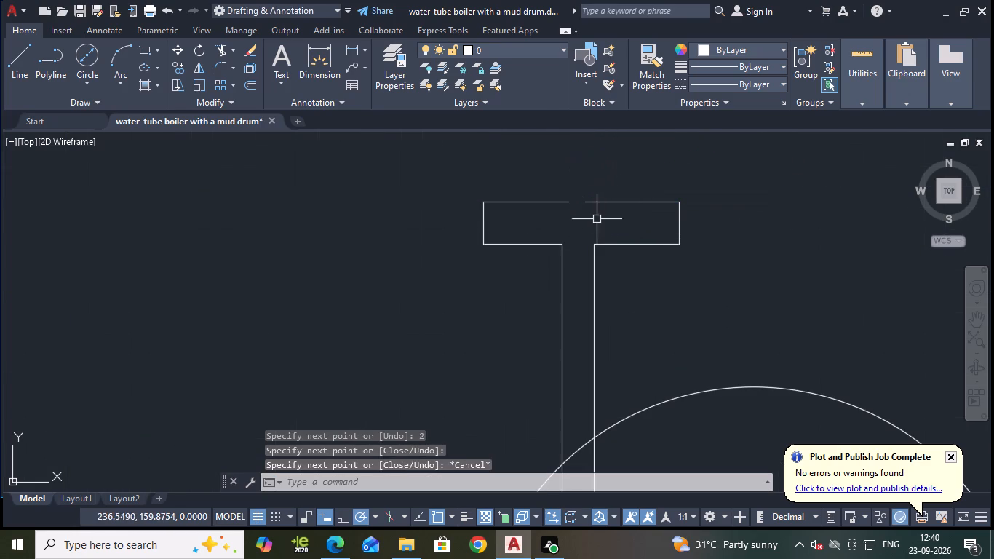
Draw a horizontal line across the pipe cap slightly below its top edges, from its left side to past its right side.
{"action": "left_click", "coordinate": [23, 50]}
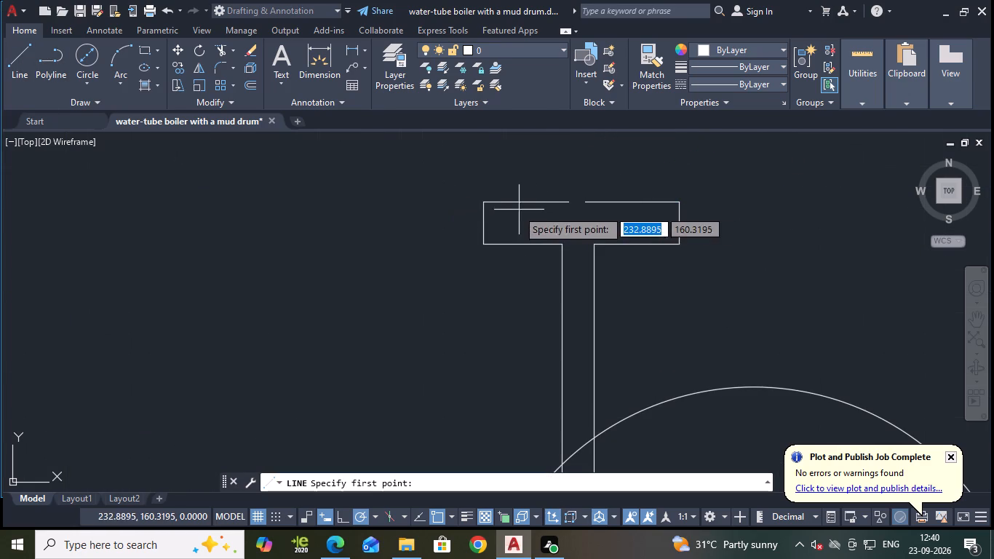
{"action": "left_click", "coordinate": [485, 211]}
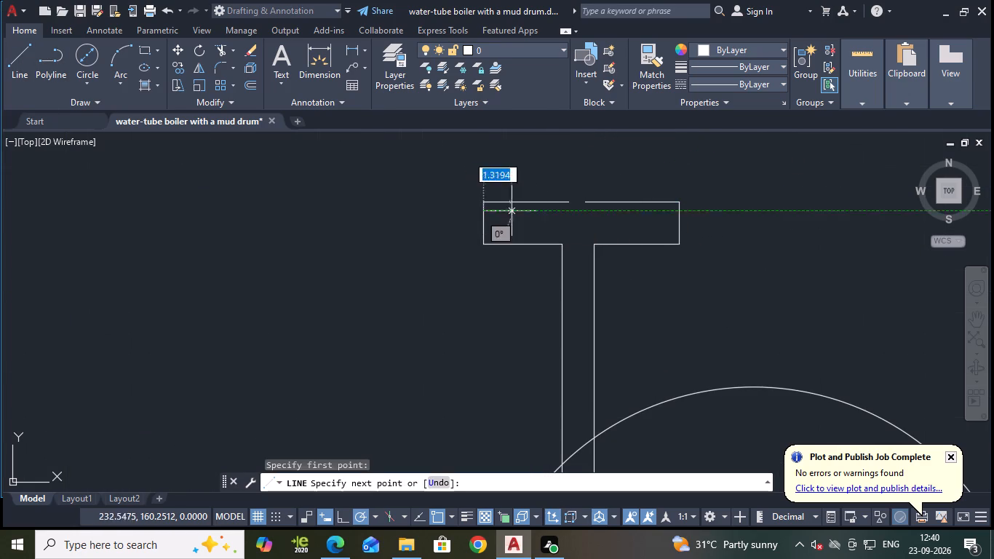
{"action": "left_click", "coordinate": [731, 213]}
{"action": "key", "text": "Escape"}
Trim the new line's overhang, both old top segments and the side stubs above it to close the pipe cap.
{"action": "key", "text": "t"}
{"action": "key", "text": "r"}
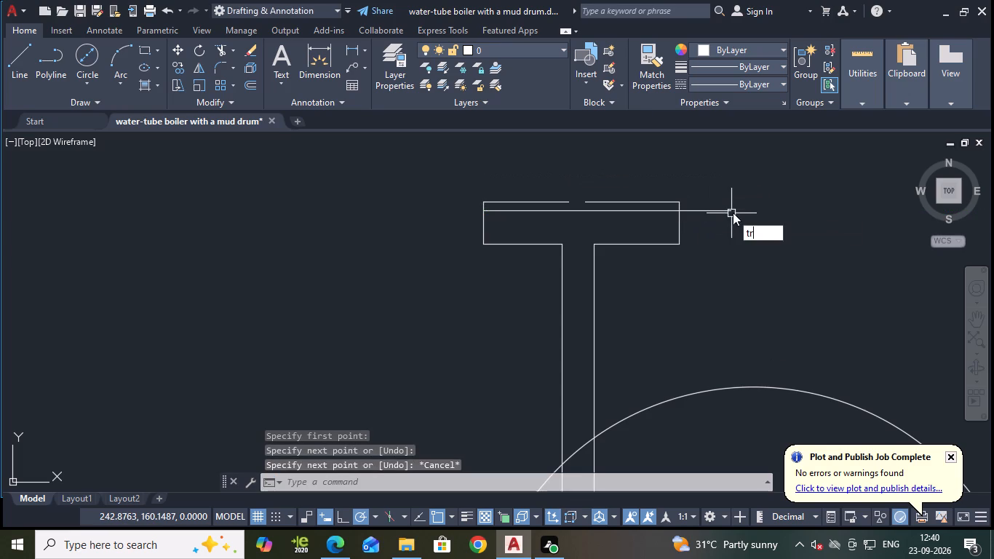
{"action": "key", "text": "Return"}
{"action": "left_click", "coordinate": [707, 208]}
{"action": "left_click", "coordinate": [682, 204]}
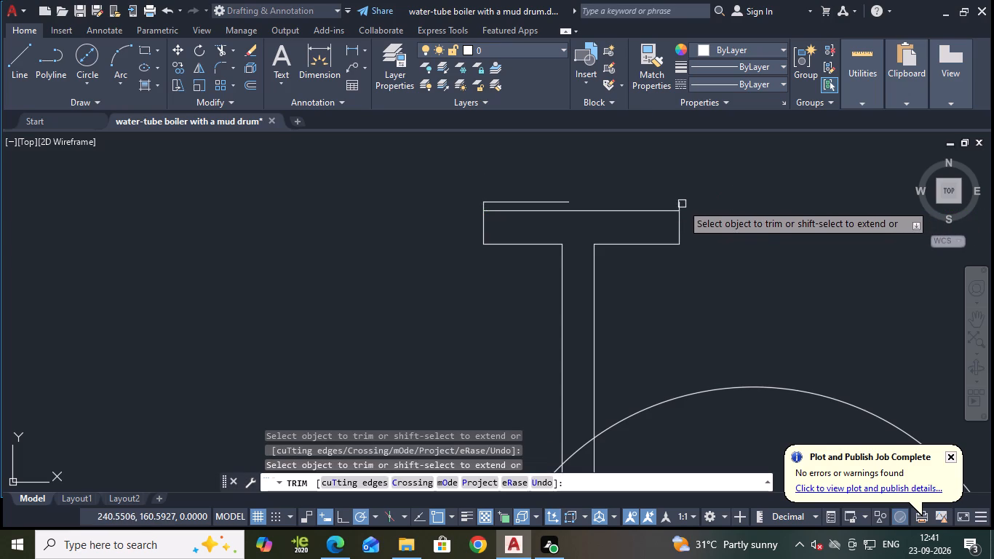
{"action": "left_click", "coordinate": [565, 204]}
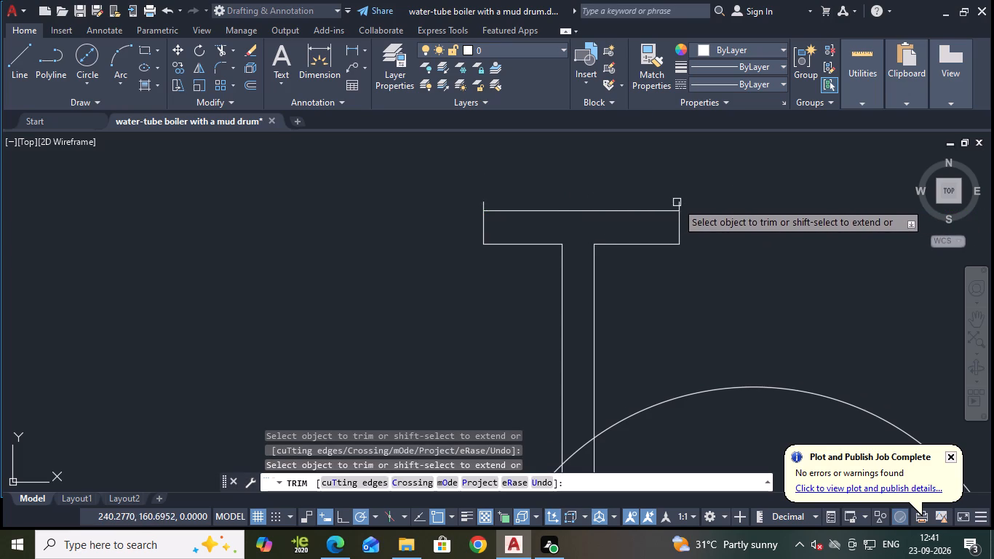
{"action": "left_click", "coordinate": [680, 203]}
{"action": "left_click", "coordinate": [481, 205]}
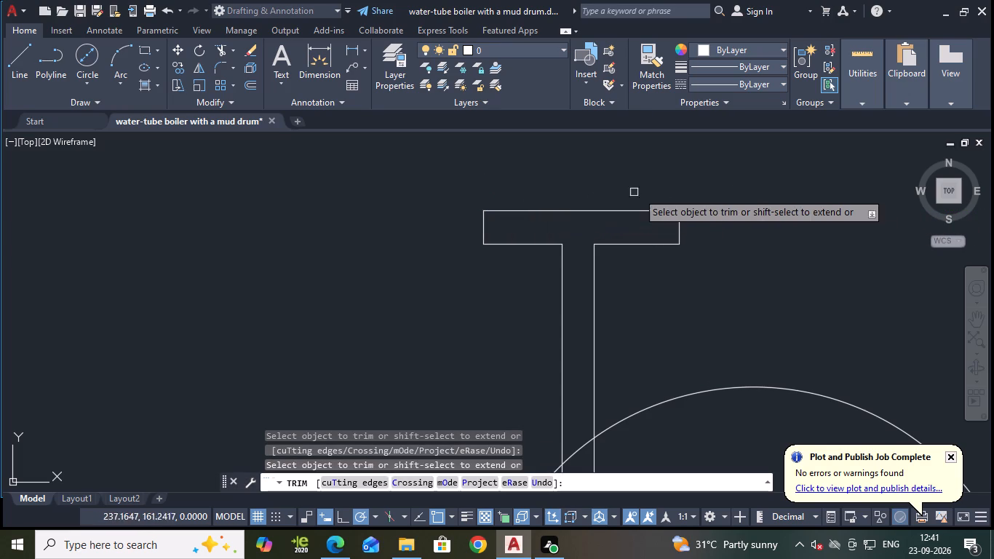
{"action": "scroll", "coordinate": [657, 195], "scroll_direction": "down", "scroll_amount": 3}
{"action": "key", "text": "Escape"}
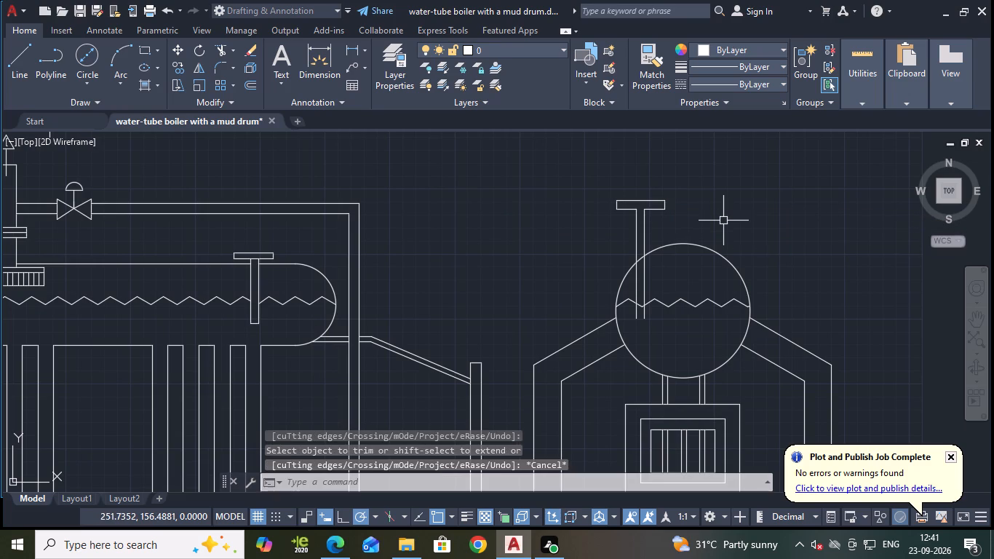
Save the drawing.
{"action": "key", "text": "ctrl+s"}
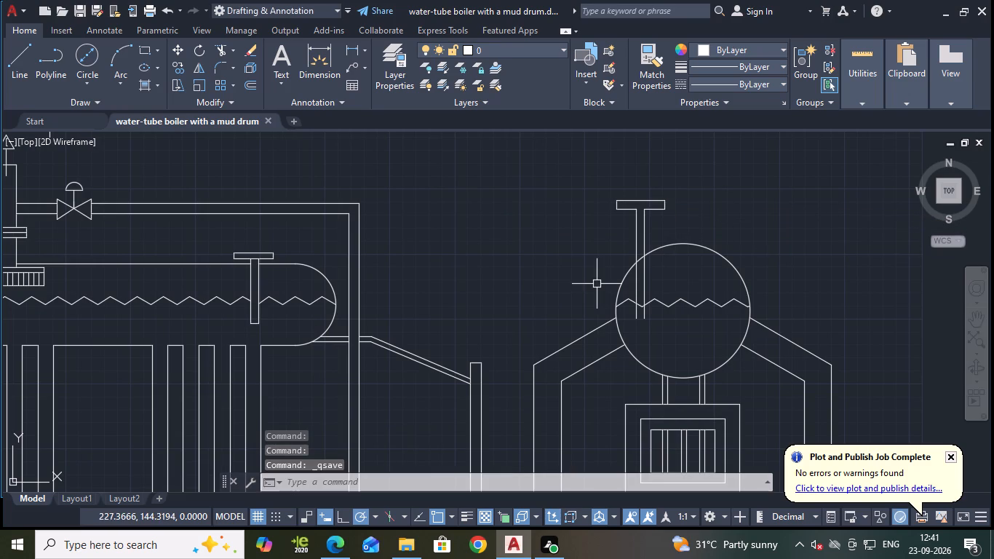
Close the lower end of the vertical pipe inside the end-view drum with a short line between its two sides.
{"action": "left_click", "coordinate": [17, 64]}
{"action": "scroll", "coordinate": [645, 320], "scroll_direction": "up", "scroll_amount": 3}
{"action": "left_click", "coordinate": [630, 312]}
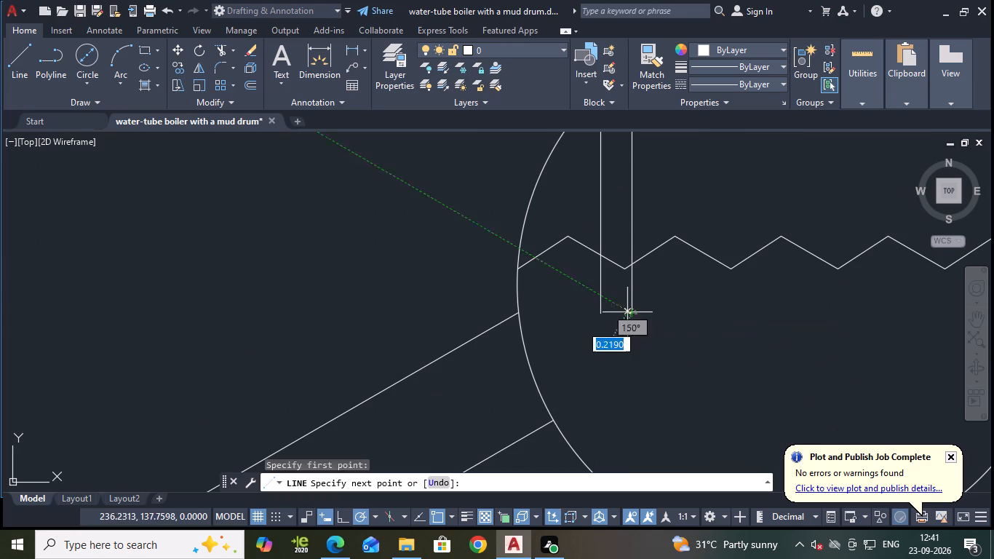
{"action": "left_click", "coordinate": [598, 312]}
{"action": "scroll", "coordinate": [744, 294], "scroll_direction": "down", "scroll_amount": 2}
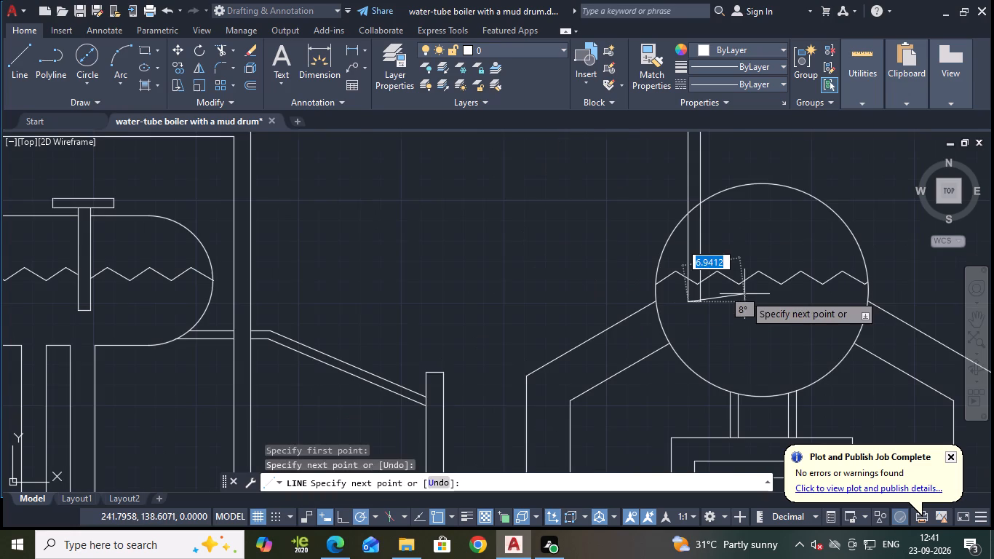
{"action": "key", "text": "Escape"}
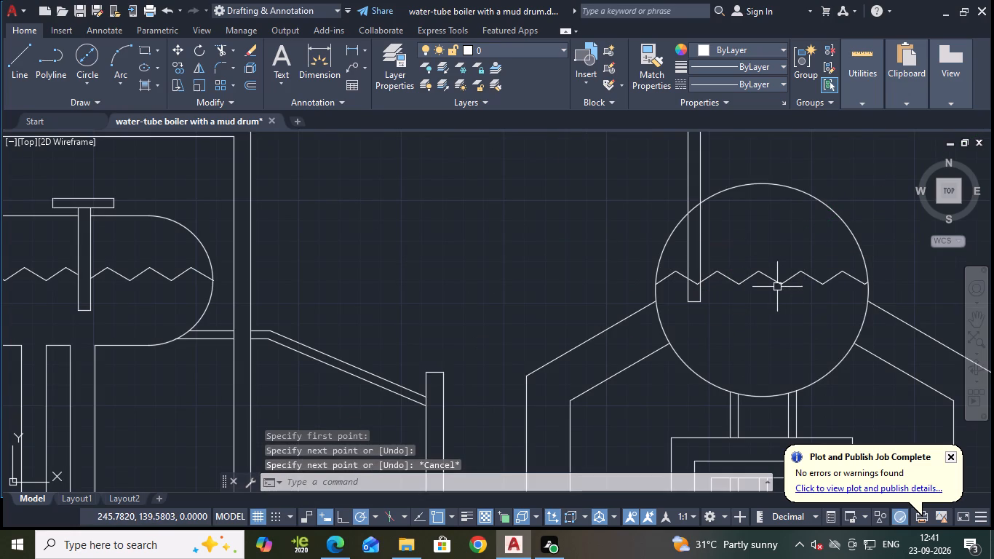
Save the drawing.
{"action": "key", "text": "ctrl+s"}
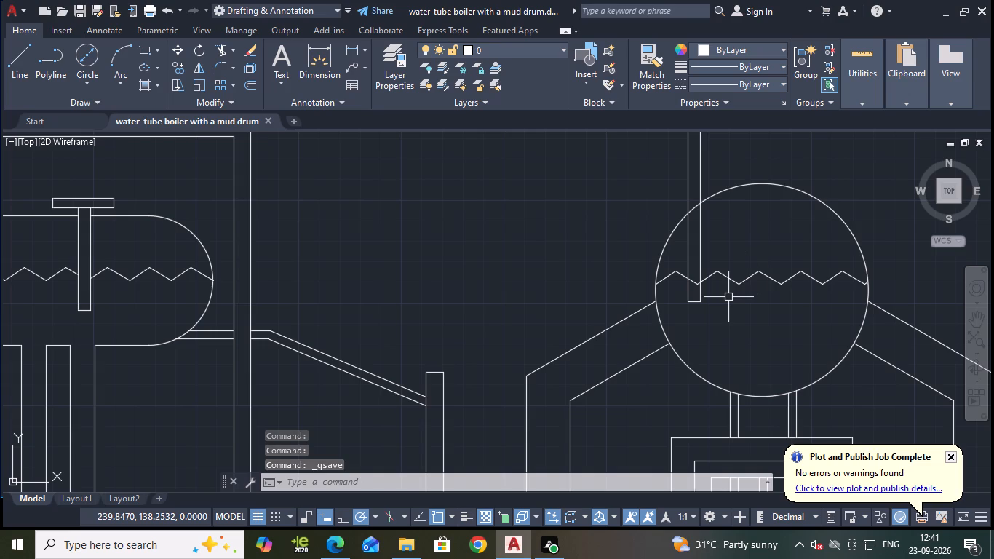
Trim the zigzag water level and the upper drum circle where they pass between the vertical pipe's two lines.
{"action": "type", "text": "tr"}
{"action": "key", "text": "Return"}
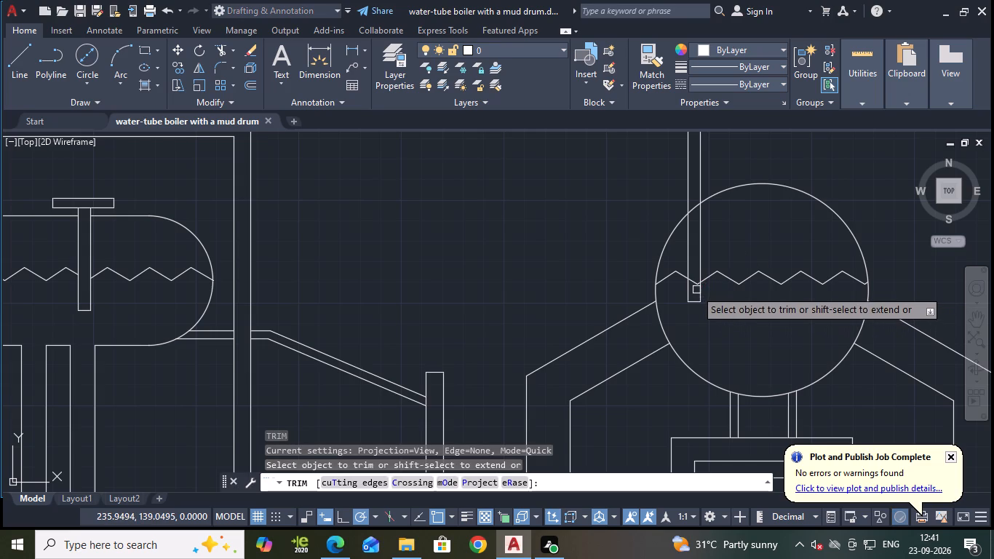
{"action": "left_click", "coordinate": [696, 286]}
{"action": "scroll", "coordinate": [696, 286], "scroll_direction": "up", "scroll_amount": 2}
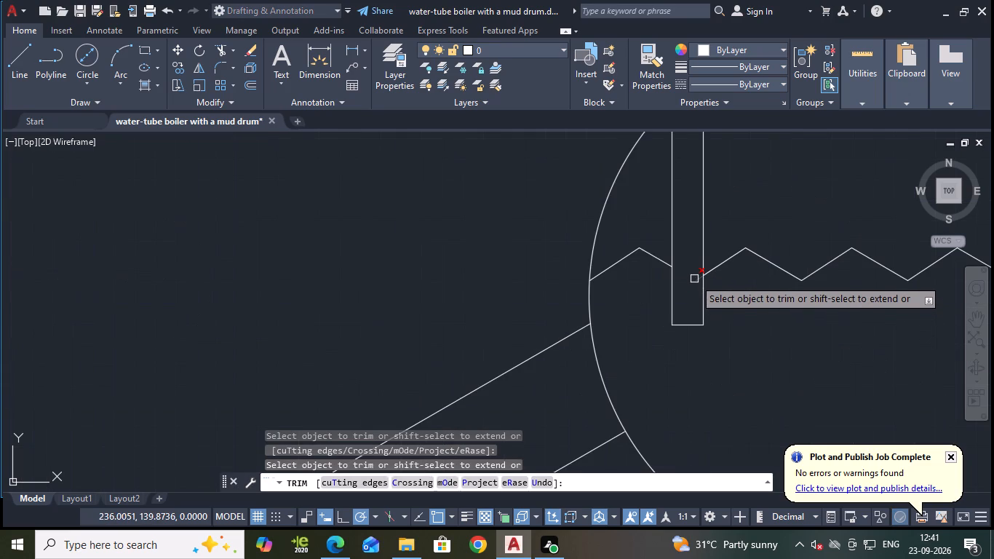
{"action": "left_click", "coordinate": [694, 279]}
{"action": "scroll", "coordinate": [694, 278], "scroll_direction": "down", "scroll_amount": 2}
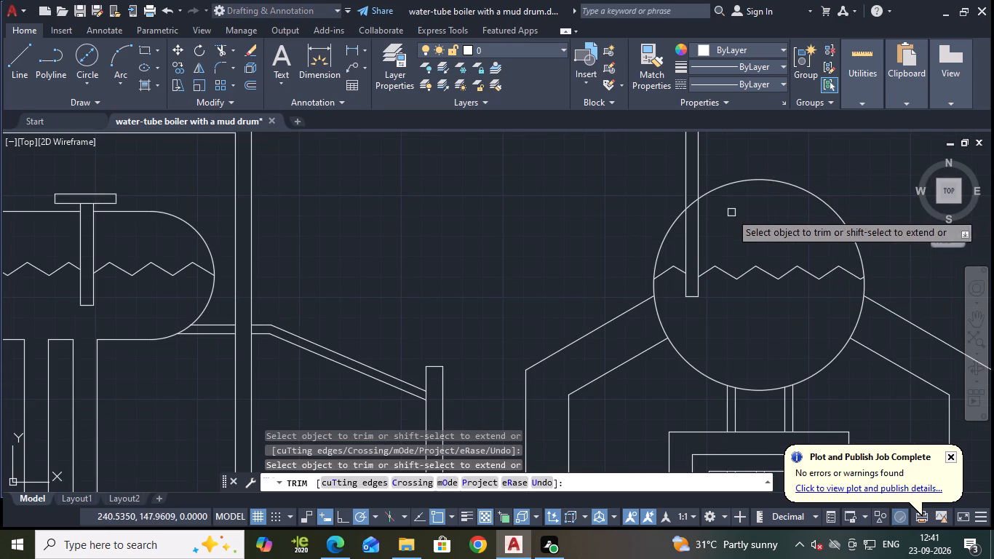
{"action": "scroll", "coordinate": [672, 204], "scroll_direction": "up", "scroll_amount": 2}
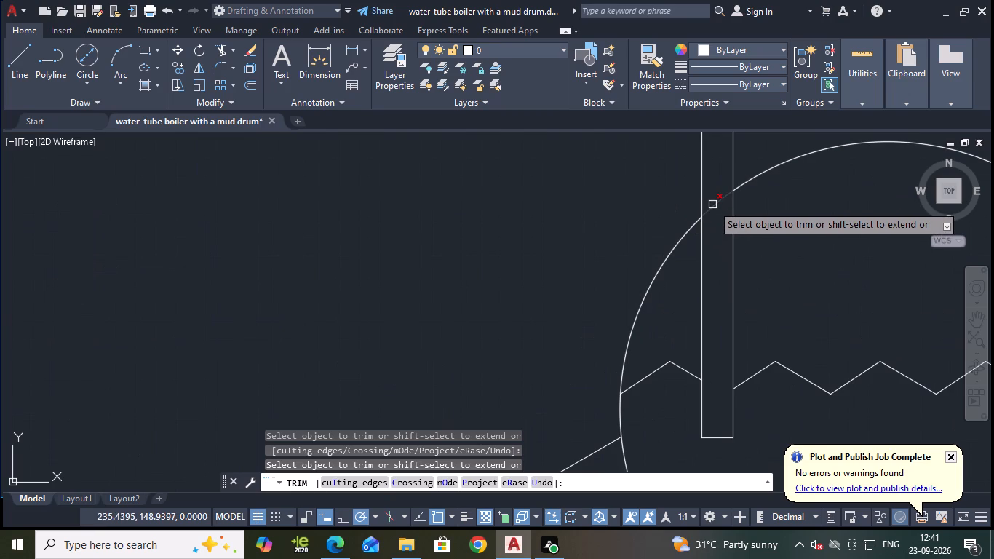
{"action": "left_click", "coordinate": [712, 205]}
{"action": "scroll", "coordinate": [720, 208], "scroll_direction": "down", "scroll_amount": 2}
{"action": "key", "text": "Escape"}
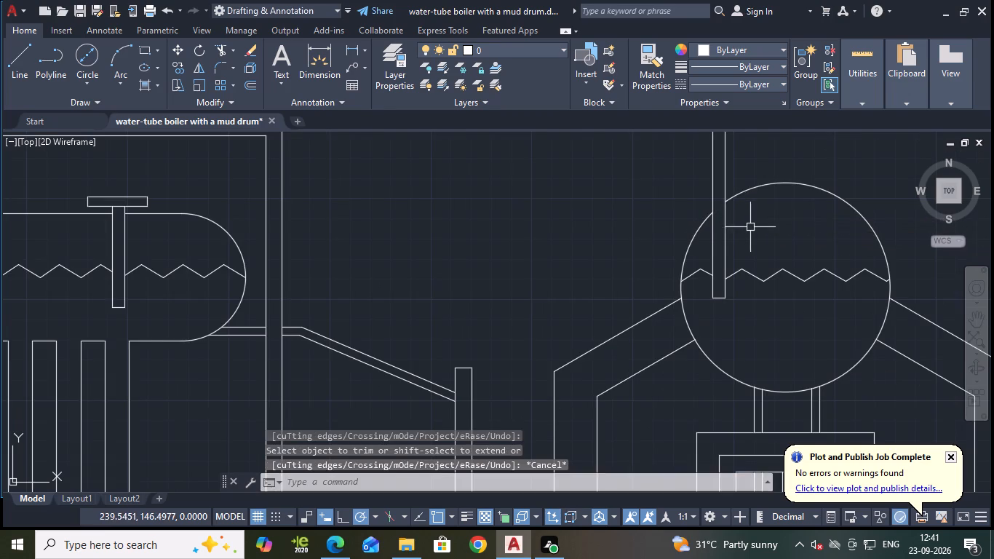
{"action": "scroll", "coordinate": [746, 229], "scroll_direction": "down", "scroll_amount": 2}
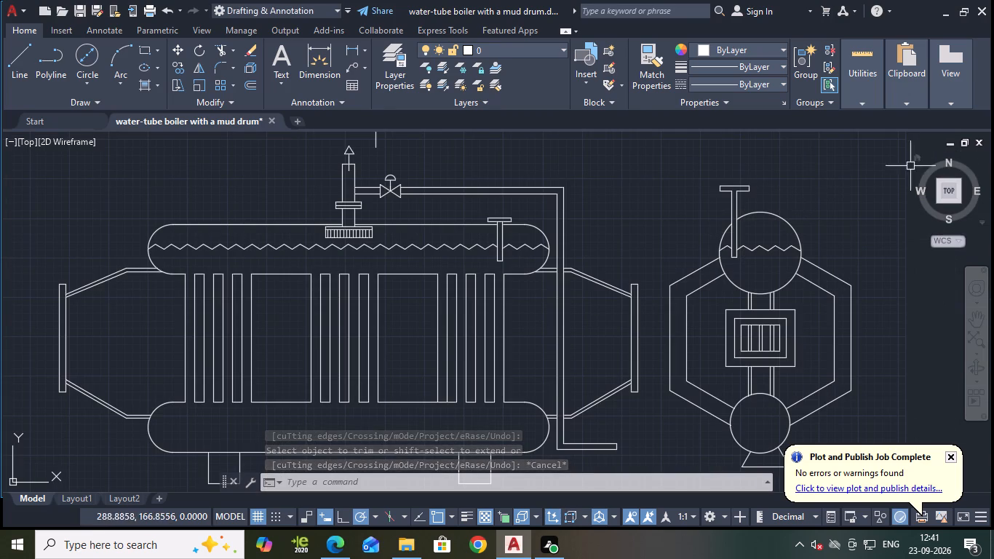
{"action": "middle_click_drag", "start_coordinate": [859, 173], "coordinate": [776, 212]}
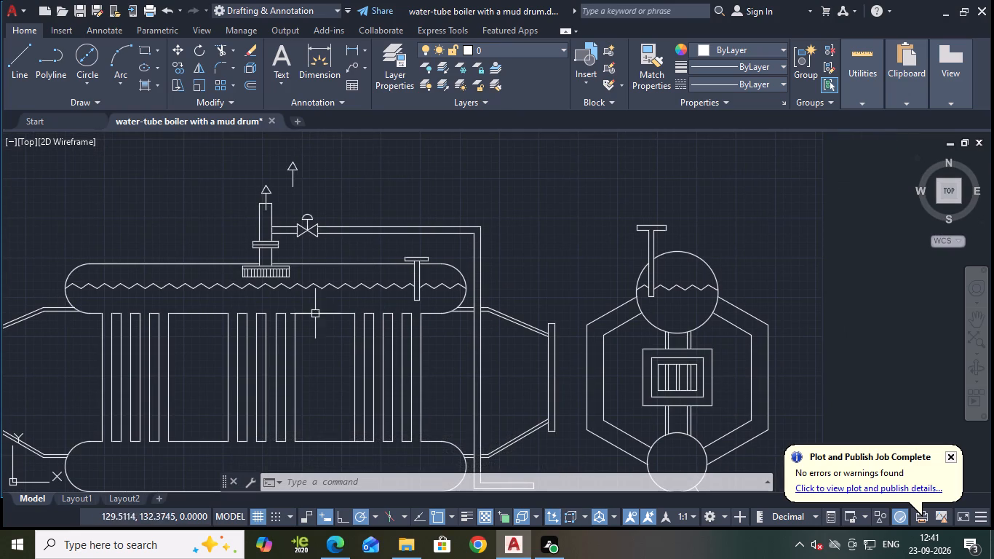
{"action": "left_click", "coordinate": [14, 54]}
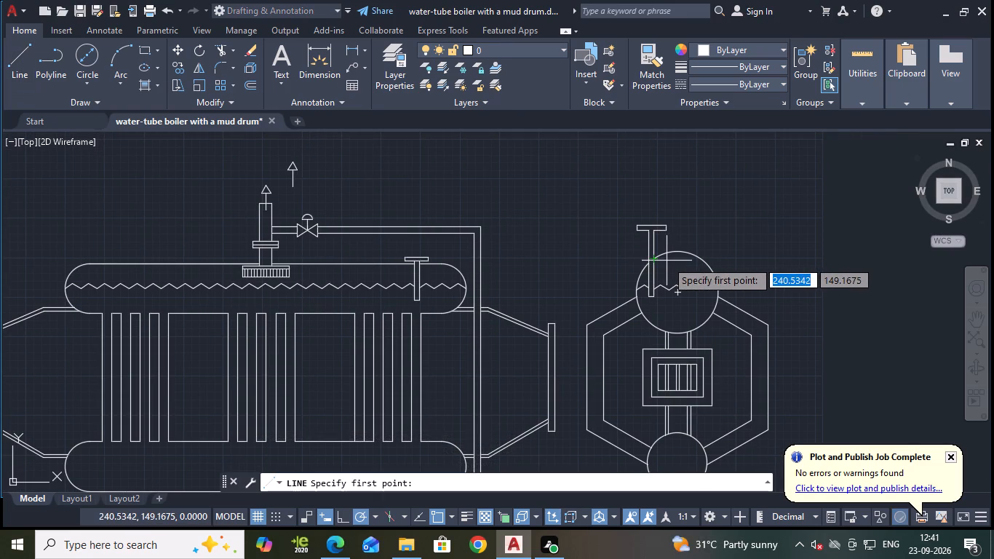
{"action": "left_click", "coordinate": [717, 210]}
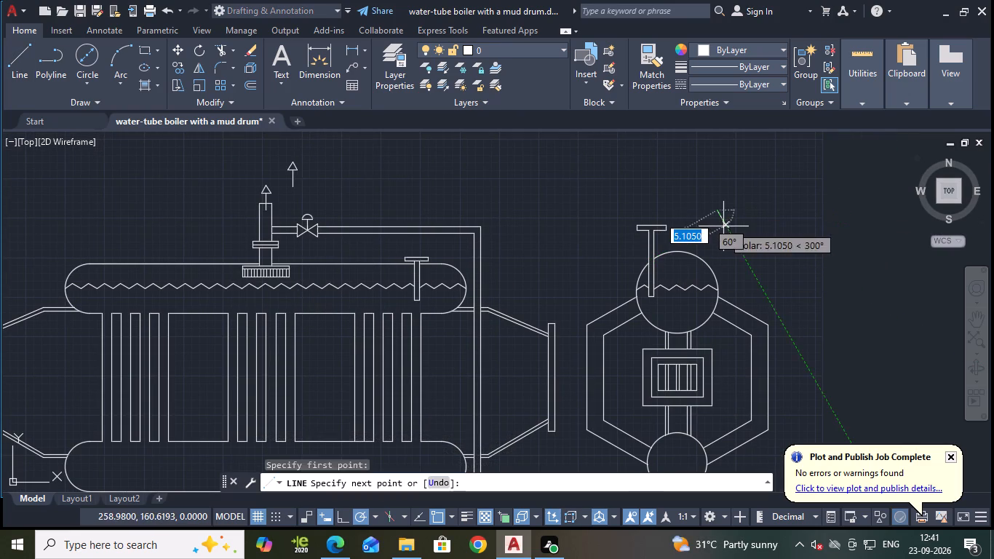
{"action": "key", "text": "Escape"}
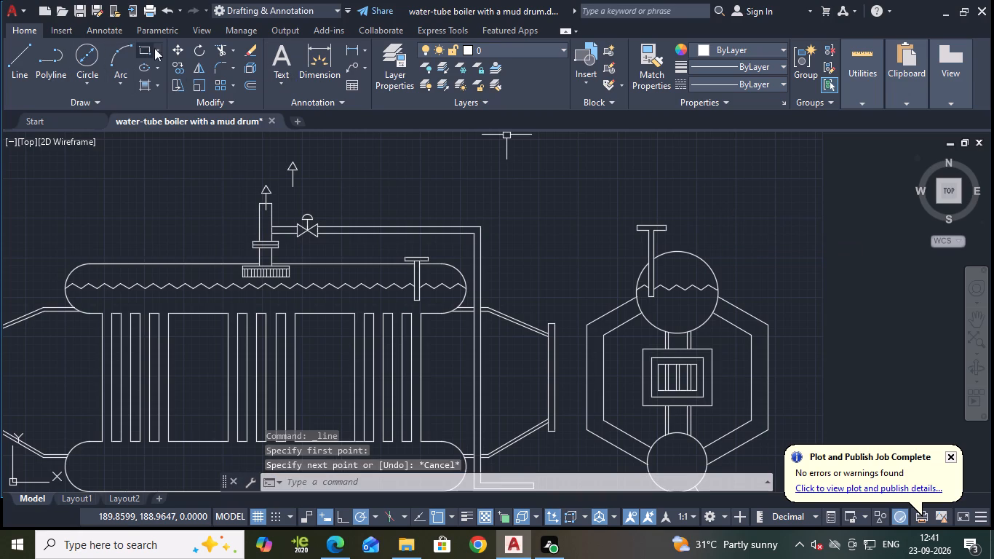
Draw a rectangle about 9 by 2.8 units inside the end view's upper drum, above the water level and beside the pipe.
{"action": "left_click", "coordinate": [146, 47]}
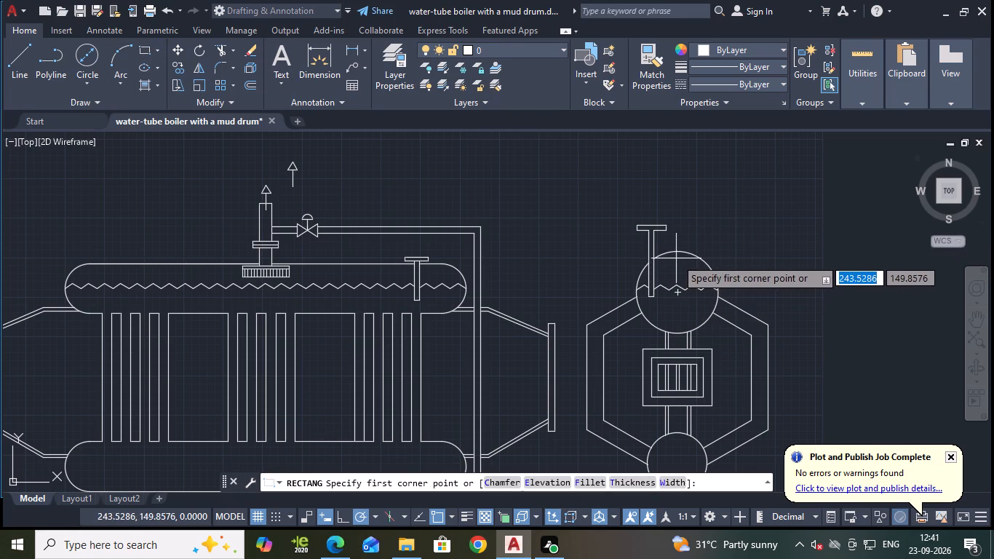
{"action": "left_click", "coordinate": [669, 261]}
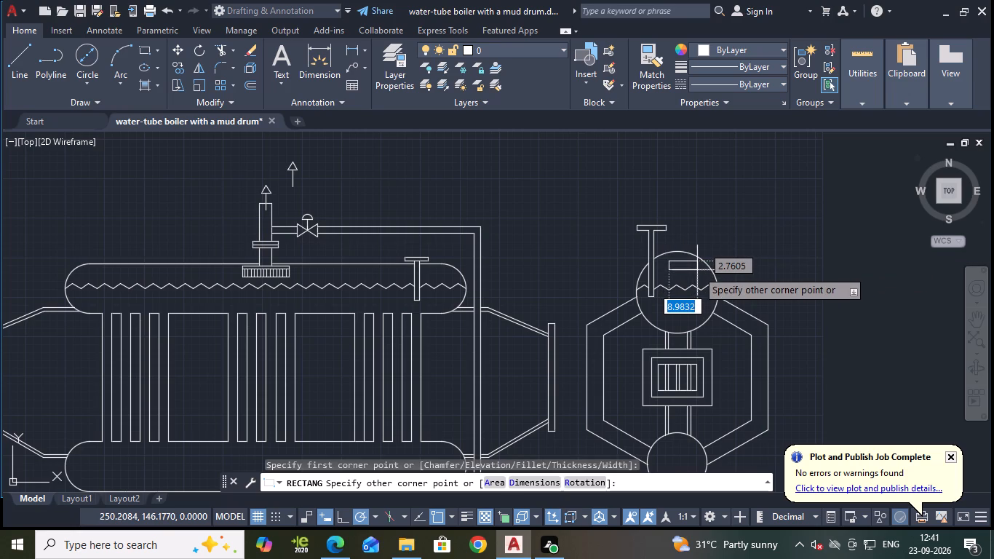
{"action": "left_click", "coordinate": [697, 269]}
{"action": "key", "text": "Escape"}
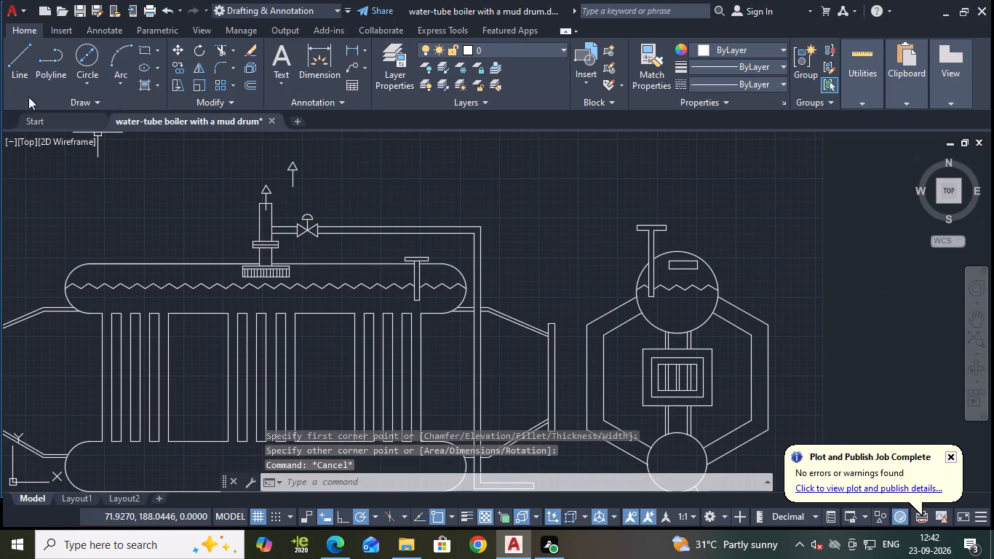
Draw a vertical line about 24 units long upward from the midpoint of the small rectangle's top edge, through the drum top.
{"action": "left_click", "coordinate": [20, 58]}
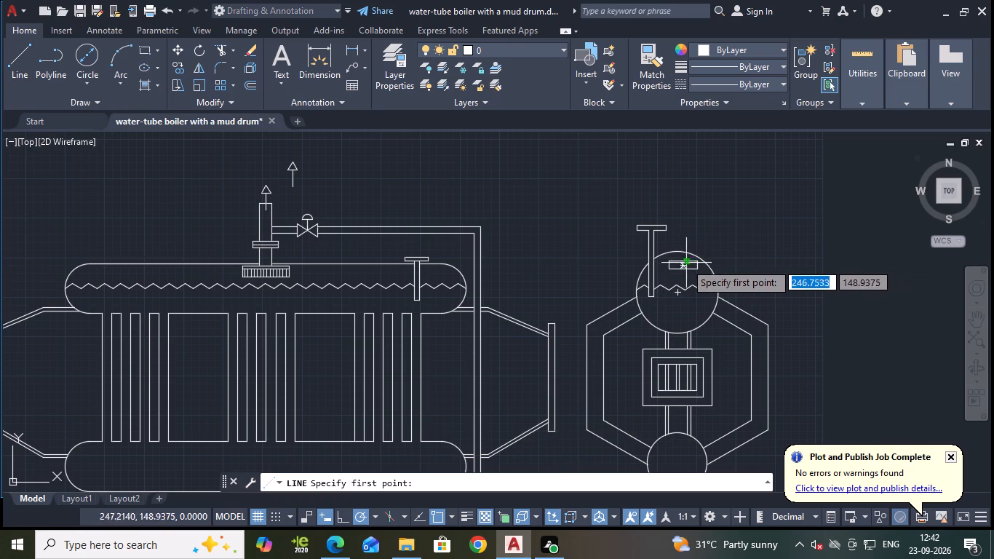
{"action": "scroll", "coordinate": [677, 263], "scroll_direction": "up", "scroll_amount": 3}
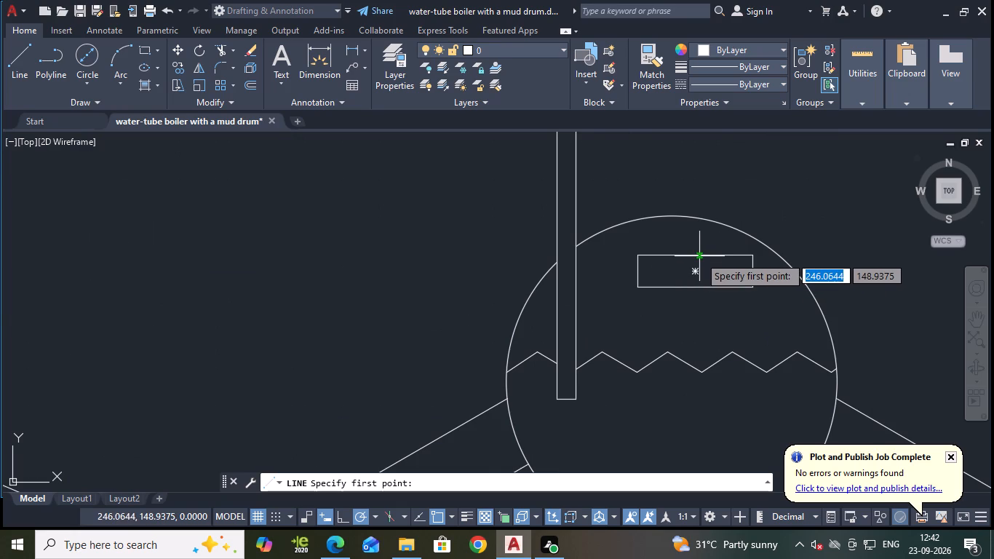
{"action": "left_click", "coordinate": [694, 256]}
{"action": "scroll", "coordinate": [694, 177], "scroll_direction": "down", "scroll_amount": 2}
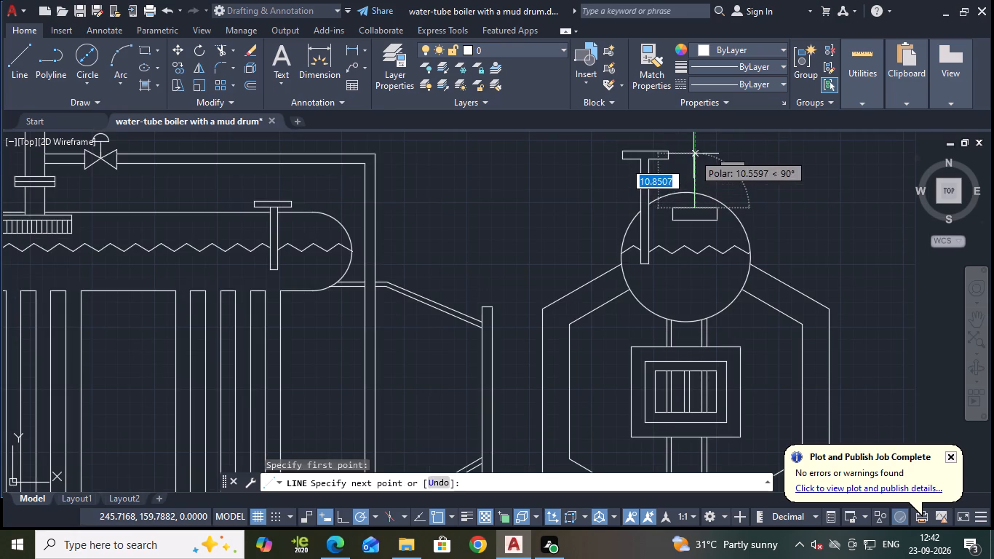
{"action": "middle_click_drag", "start_coordinate": [693, 154], "coordinate": [659, 265]}
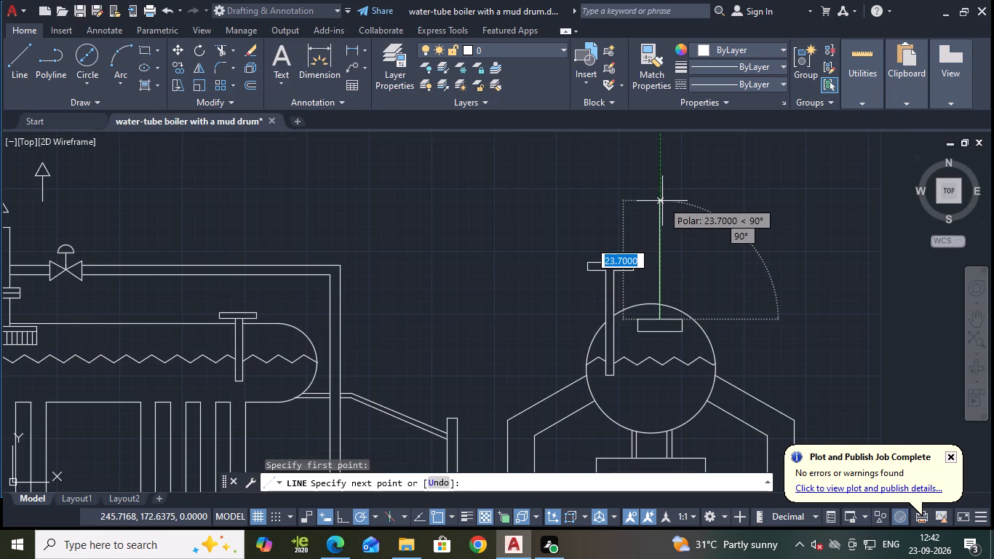
{"action": "left_click", "coordinate": [662, 197]}
{"action": "key", "text": "Escape"}
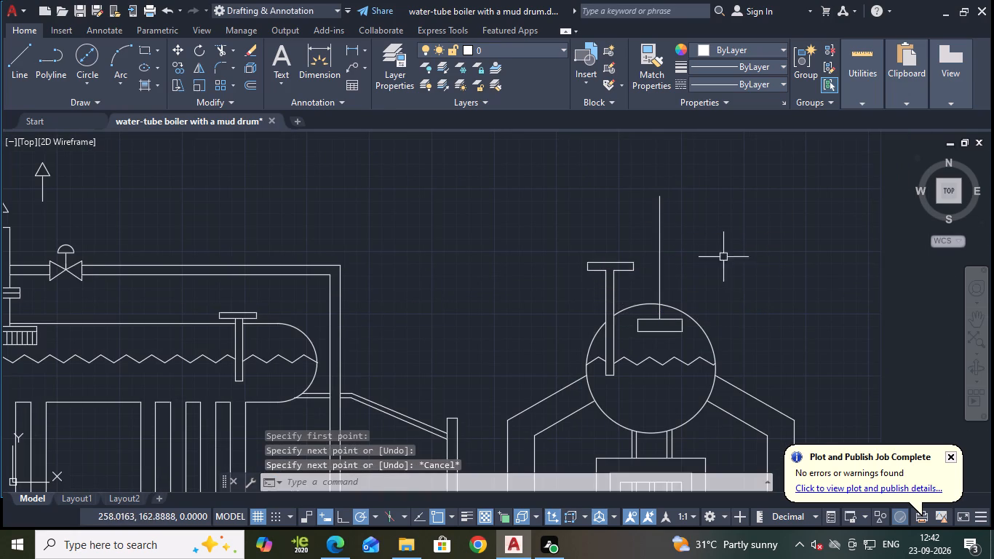
Offset the vertical line above the small drum rectangle by 1 unit to each side.
{"action": "key", "text": "o"}
{"action": "key", "text": "Return"}
{"action": "key", "text": "Return"}
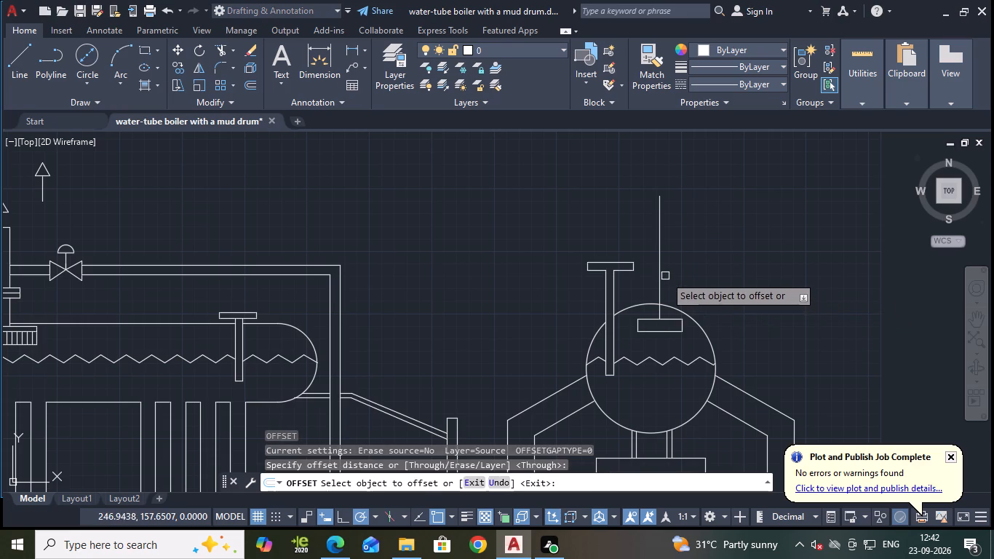
{"action": "left_click", "coordinate": [658, 276]}
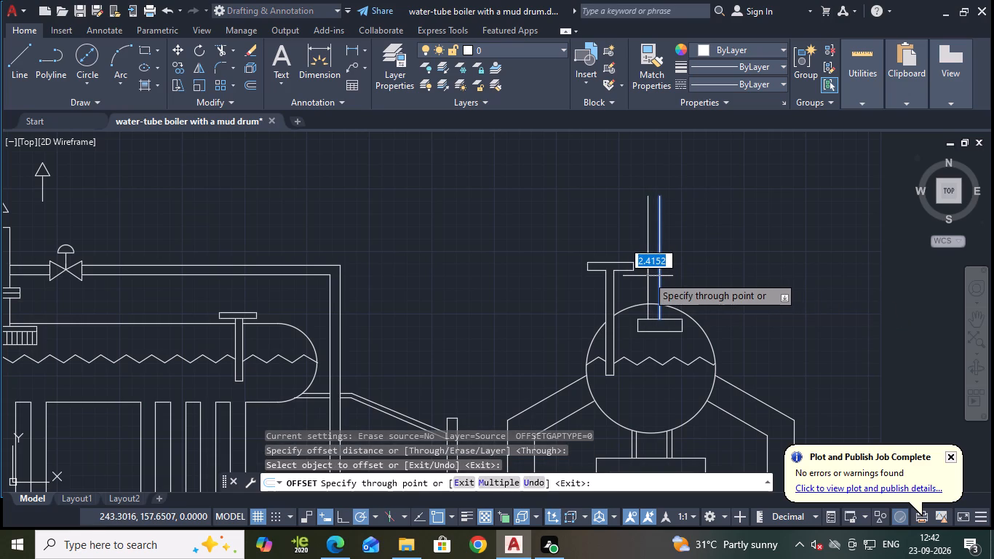
{"action": "key", "text": "1"}
{"action": "key", "text": "Return"}
{"action": "left_click", "coordinate": [659, 278]}
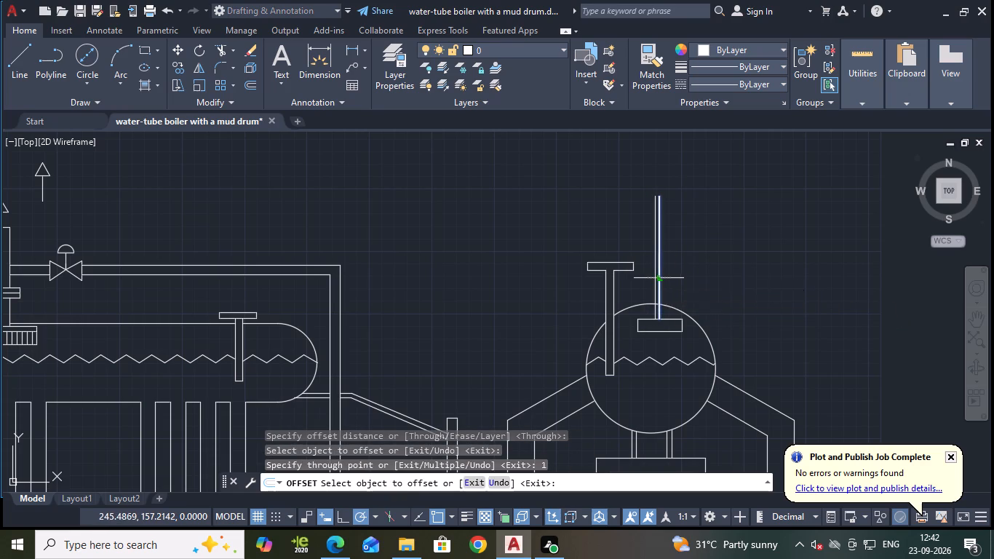
{"action": "key", "text": "1"}
{"action": "key", "text": "Return"}
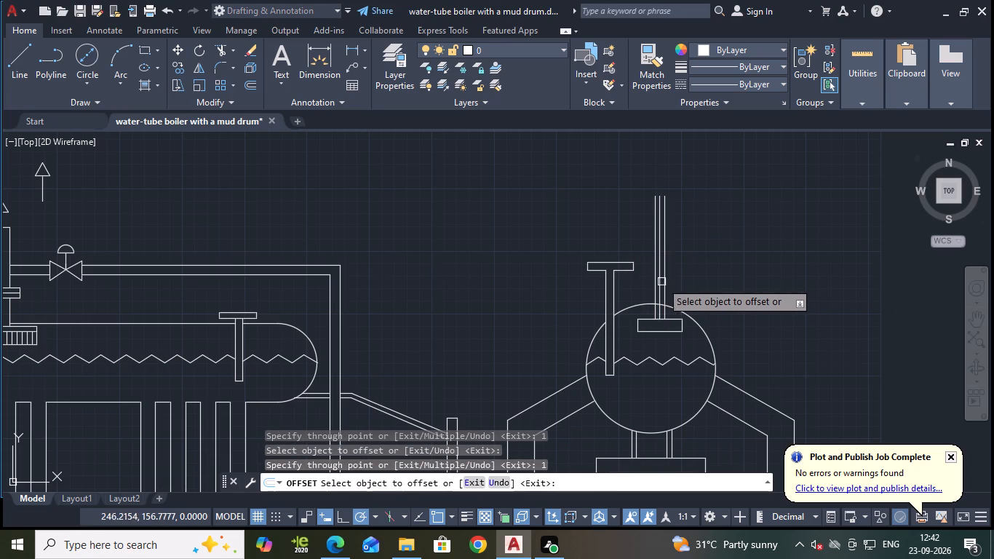
{"action": "key", "text": "Escape"}
Erase the original centre line between the two offset outlet lines.
{"action": "left_click", "coordinate": [659, 278]}
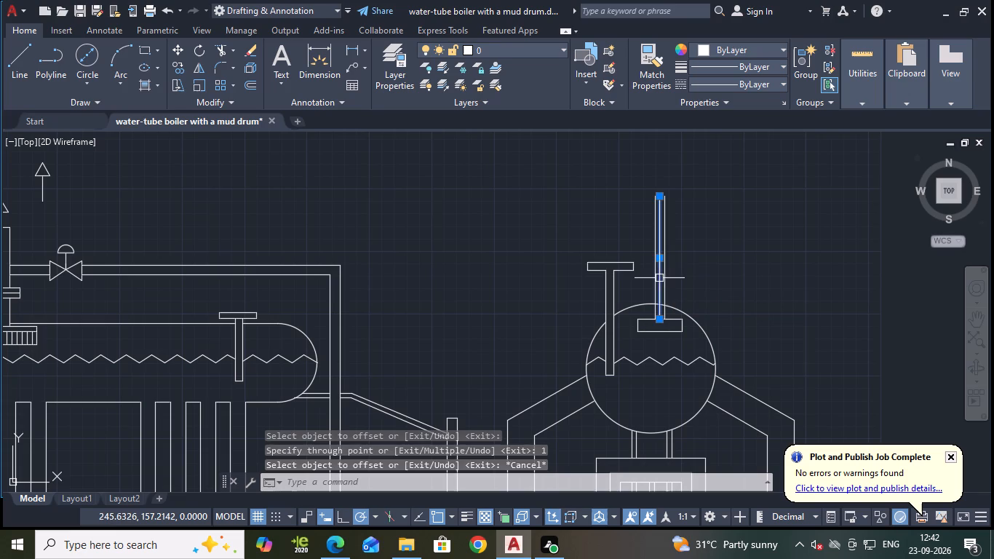
{"action": "key", "text": "e"}
{"action": "key", "text": "Return"}
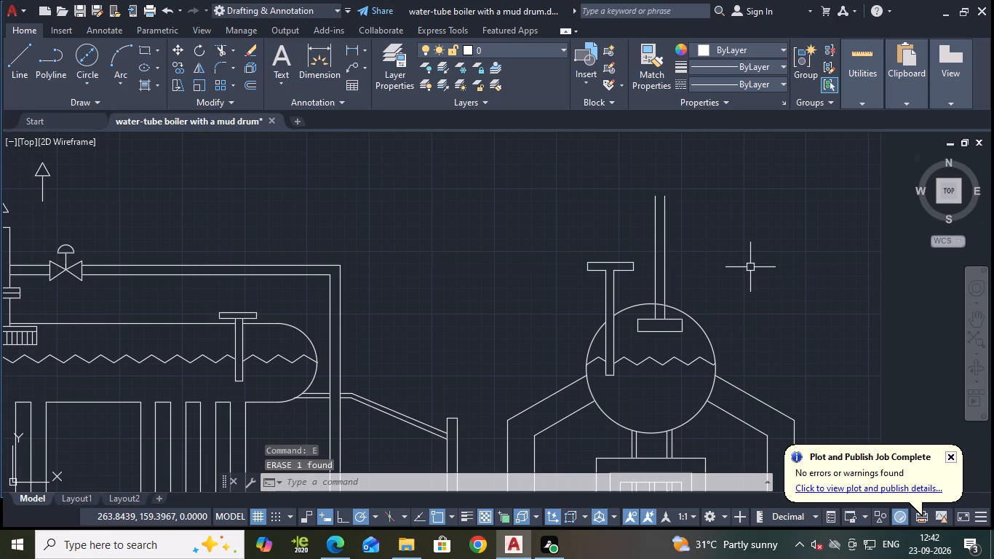
Close the outlet pipe with a horizontal line across it above the neighbouring pipe's cap, and trim the overhanging line ends.
{"action": "key", "text": "l"}
{"action": "key", "text": "Return"}
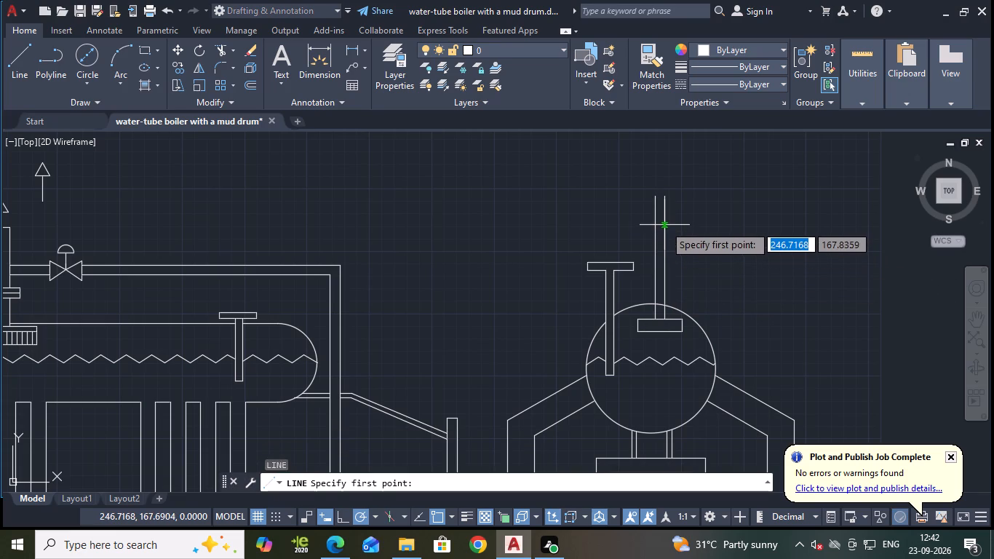
{"action": "left_click", "coordinate": [664, 239]}
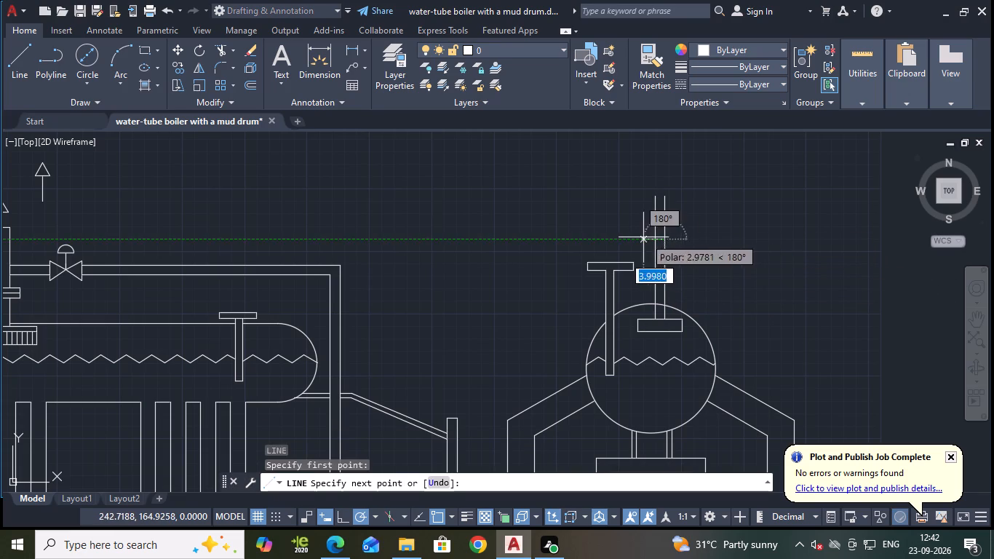
{"action": "left_click", "coordinate": [642, 237]}
{"action": "key", "text": "Escape"}
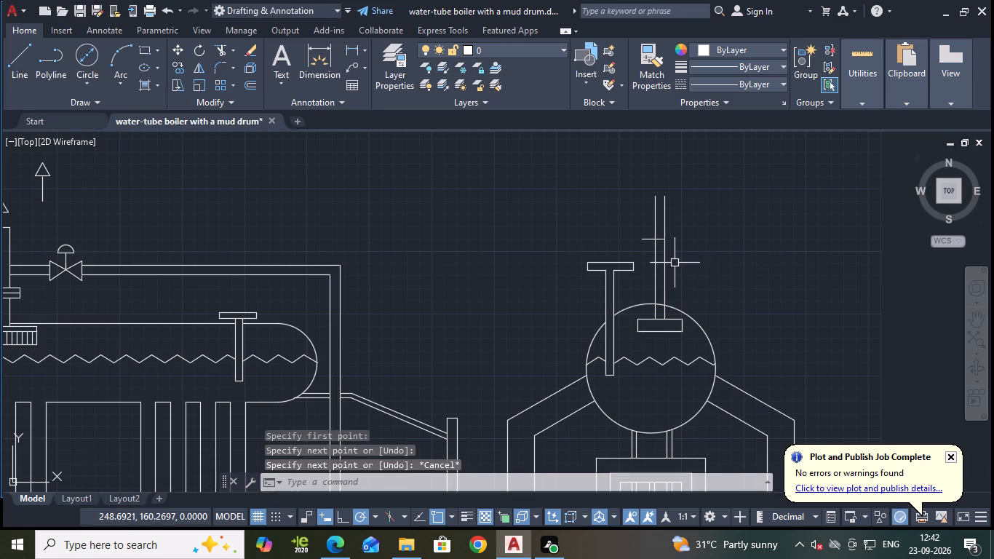
{"action": "scroll", "coordinate": [675, 263], "scroll_direction": "up", "scroll_amount": 1}
{"action": "type", "text": "tr"}
{"action": "key", "text": "Return"}
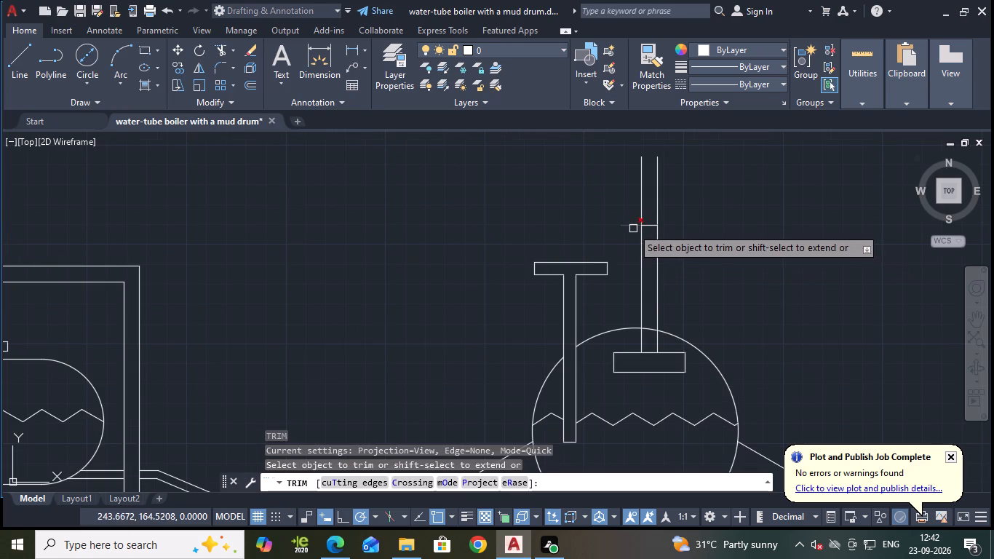
{"action": "left_click", "coordinate": [632, 228]}
{"action": "left_click", "coordinate": [643, 215]}
{"action": "left_click", "coordinate": [654, 213]}
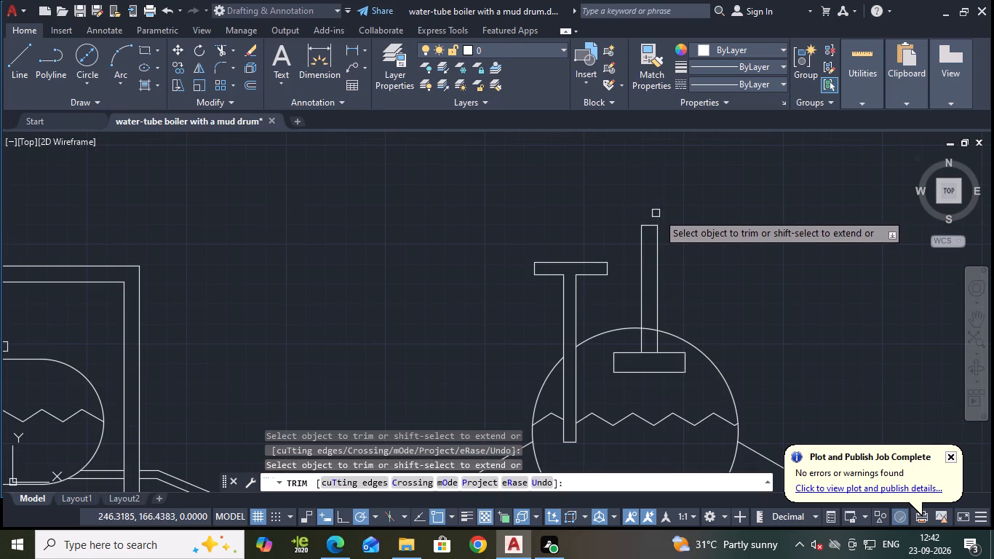
{"action": "key", "text": "Escape"}
Move the small rectangle and its outlet pipe about 2 units toward the capped pipe and slightly up, centring them on the drum.
{"action": "left_click_drag", "start_coordinate": [701, 378], "coordinate": [690, 376]}
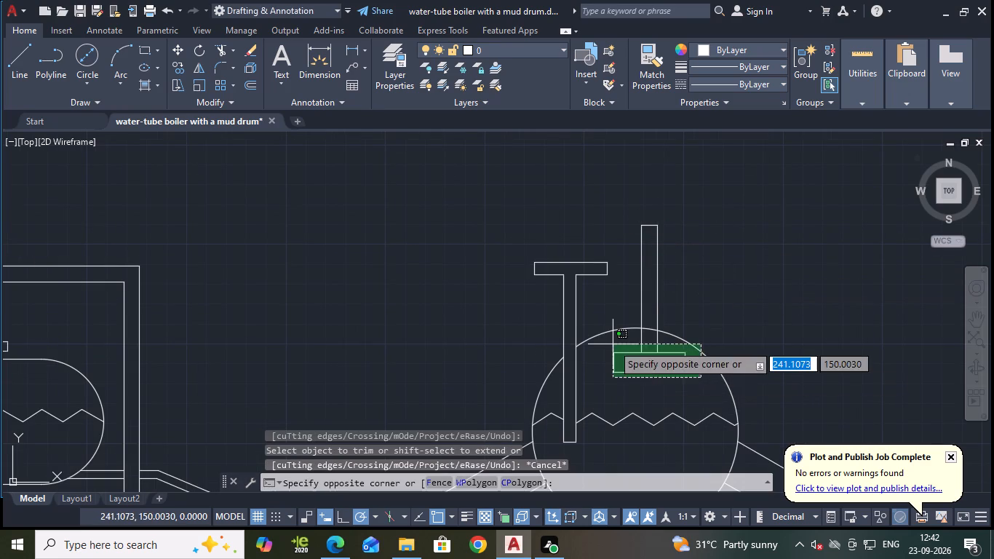
{"action": "left_click", "coordinate": [645, 366]}
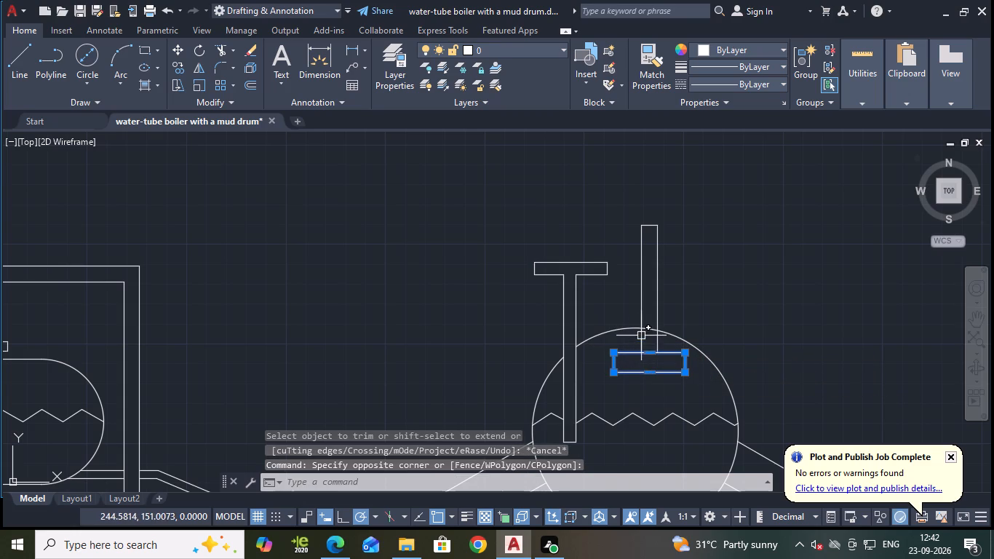
{"action": "left_click", "coordinate": [642, 336]}
{"action": "left_click", "coordinate": [659, 309]}
{"action": "scroll", "coordinate": [653, 236], "scroll_direction": "up", "scroll_amount": 2}
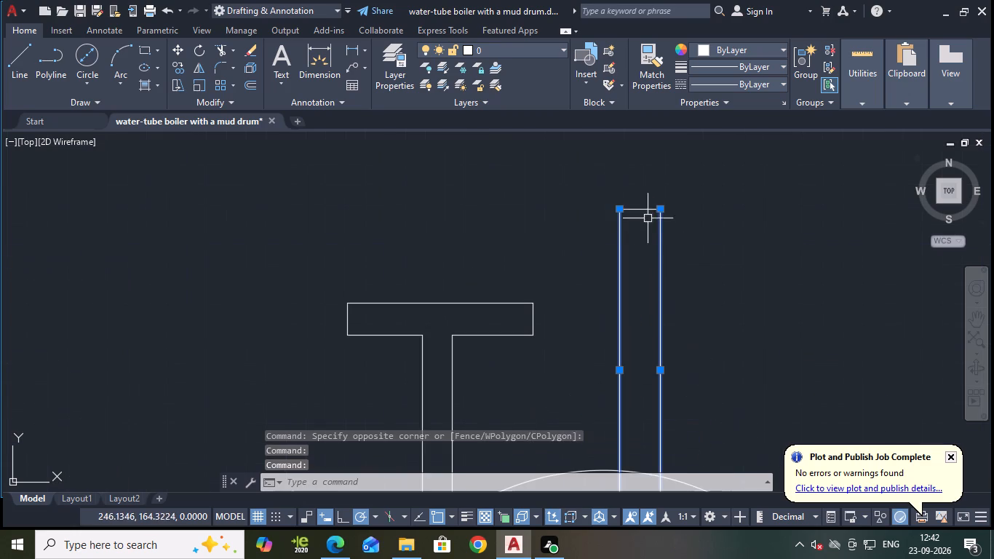
{"action": "left_click", "coordinate": [644, 208]}
{"action": "scroll", "coordinate": [688, 227], "scroll_direction": "down", "scroll_amount": 3}
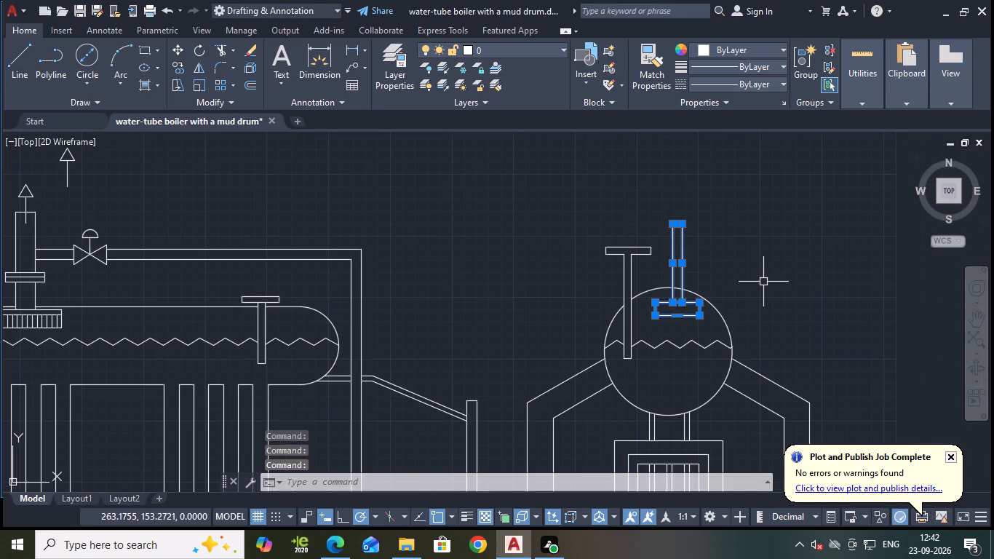
{"action": "key", "text": "m"}
{"action": "key", "text": "Return"}
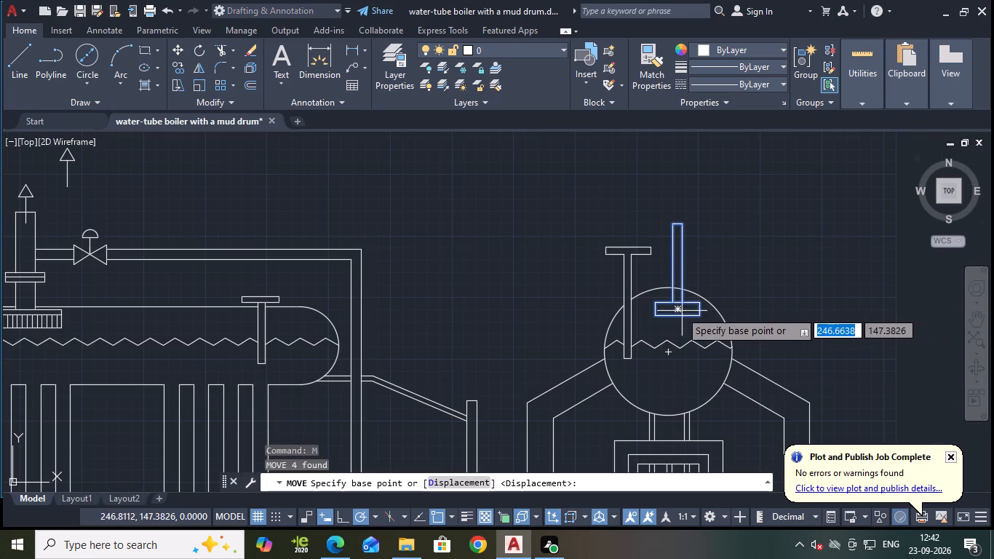
{"action": "left_click", "coordinate": [678, 311]}
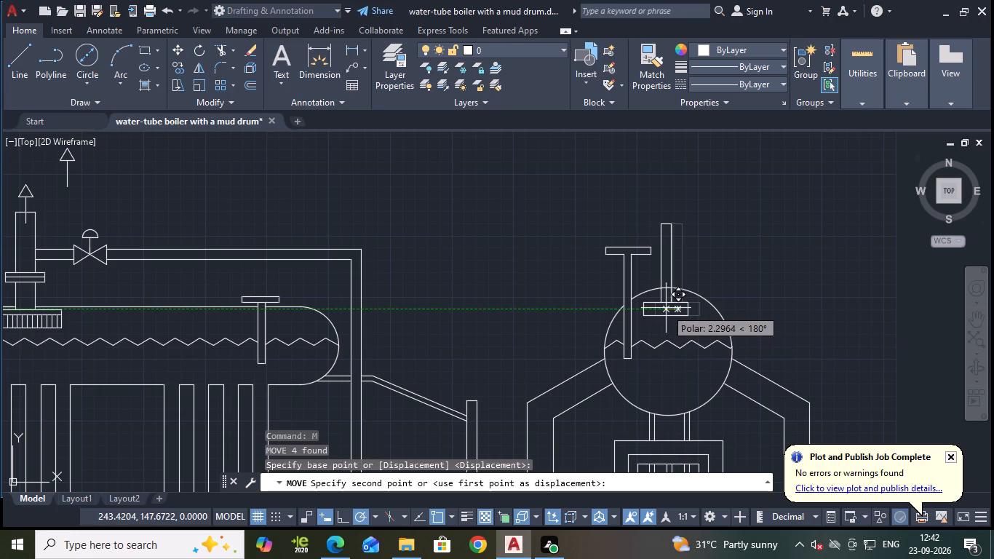
{"action": "scroll", "coordinate": [666, 307], "scroll_direction": "up", "scroll_amount": 1}
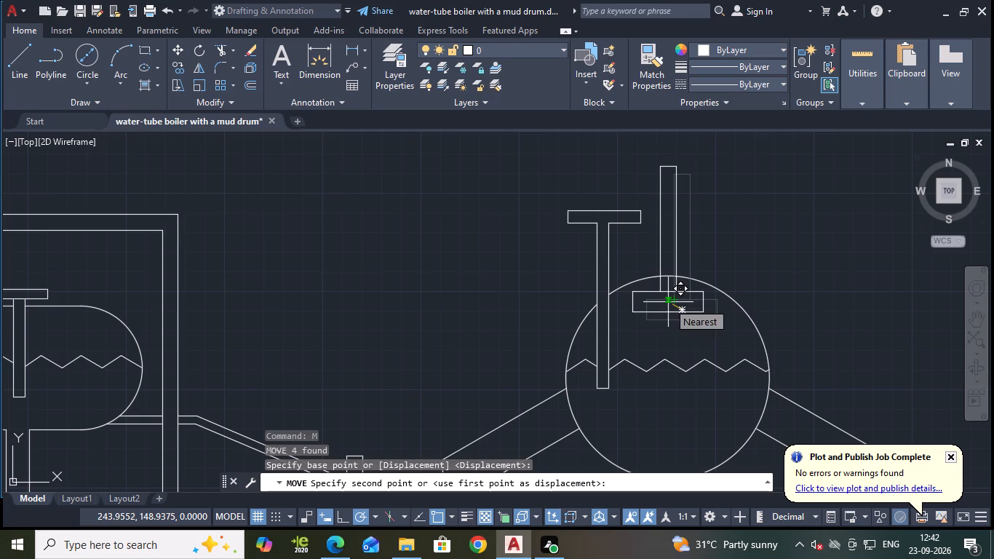
{"action": "left_click", "coordinate": [668, 302]}
{"action": "scroll", "coordinate": [707, 267], "scroll_direction": "down", "scroll_amount": 1}
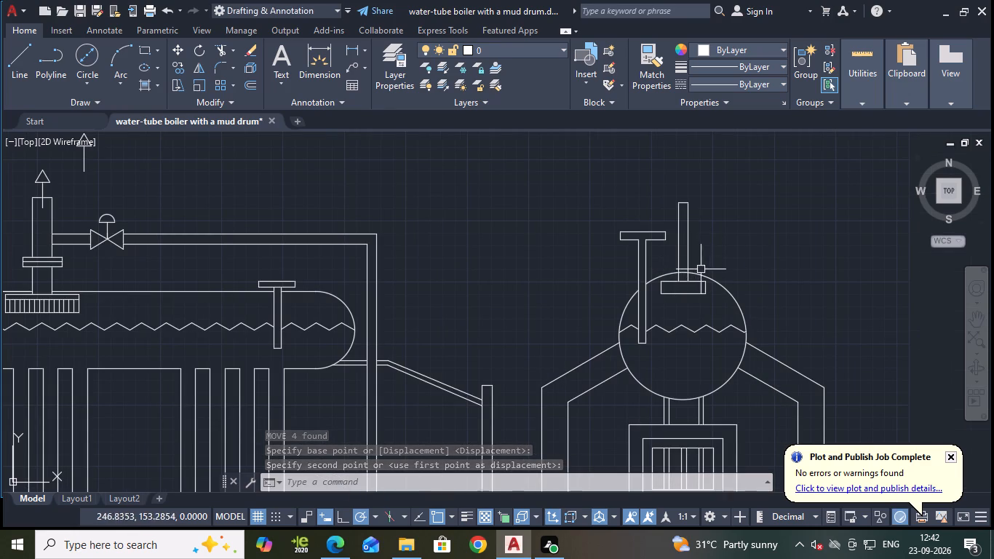
Draw a horizontal line across the small rectangle just below its top edge, and trim the end that overshoots its side.
{"action": "scroll", "coordinate": [705, 270], "scroll_direction": "up", "scroll_amount": 2}
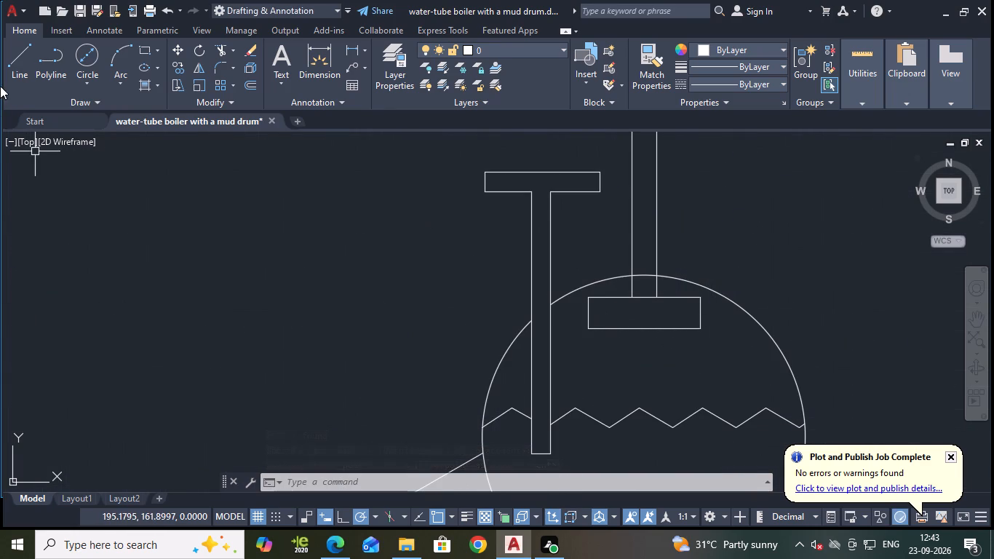
{"action": "left_click", "coordinate": [25, 57]}
{"action": "scroll", "coordinate": [686, 305], "scroll_direction": "up", "scroll_amount": 2}
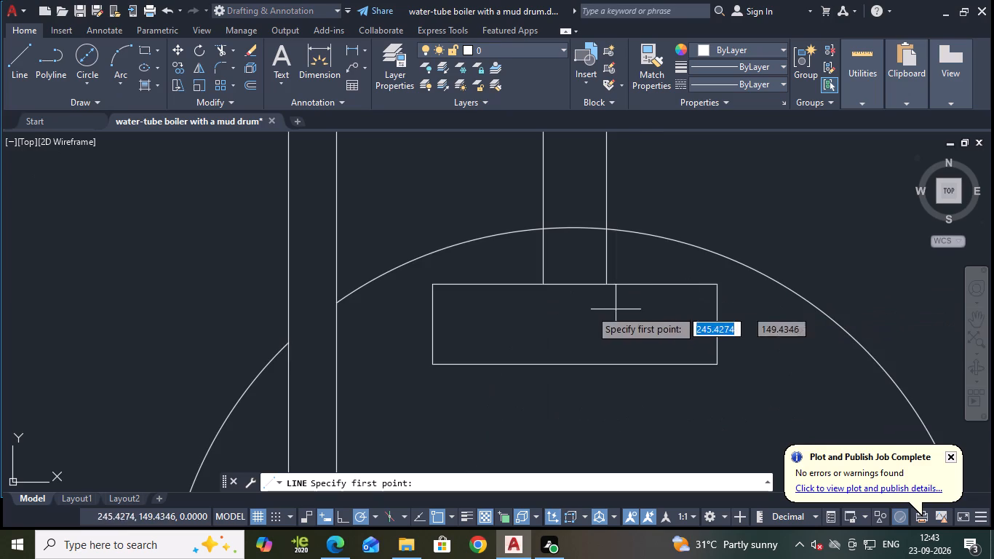
{"action": "left_click", "coordinate": [433, 294]}
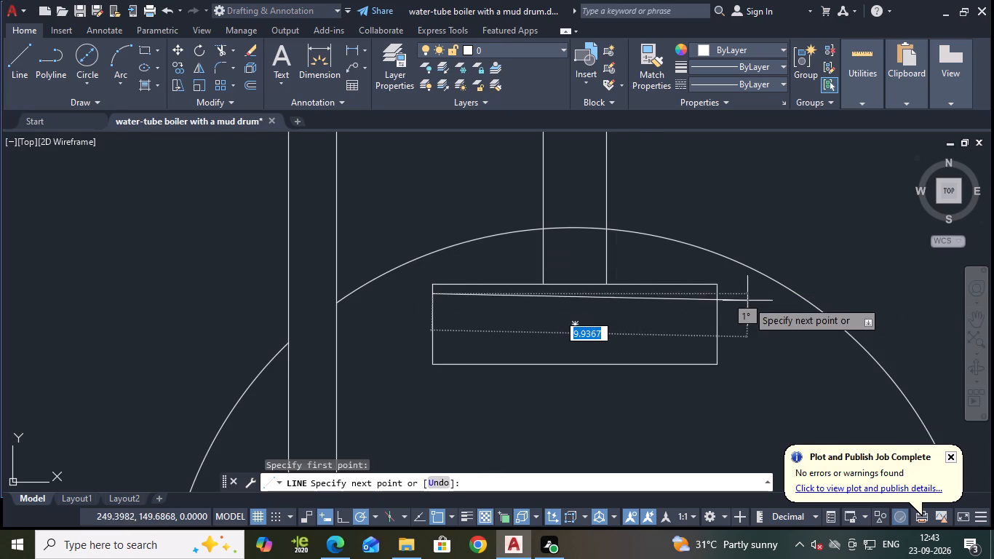
{"action": "left_click", "coordinate": [739, 297]}
{"action": "key", "text": "Escape"}
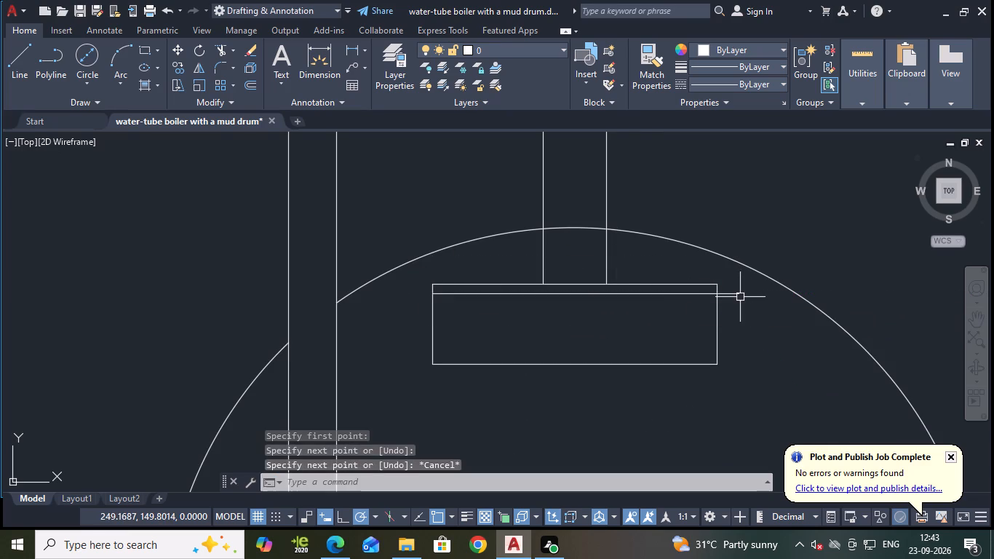
{"action": "type", "text": "tr"}
{"action": "key", "text": "Return"}
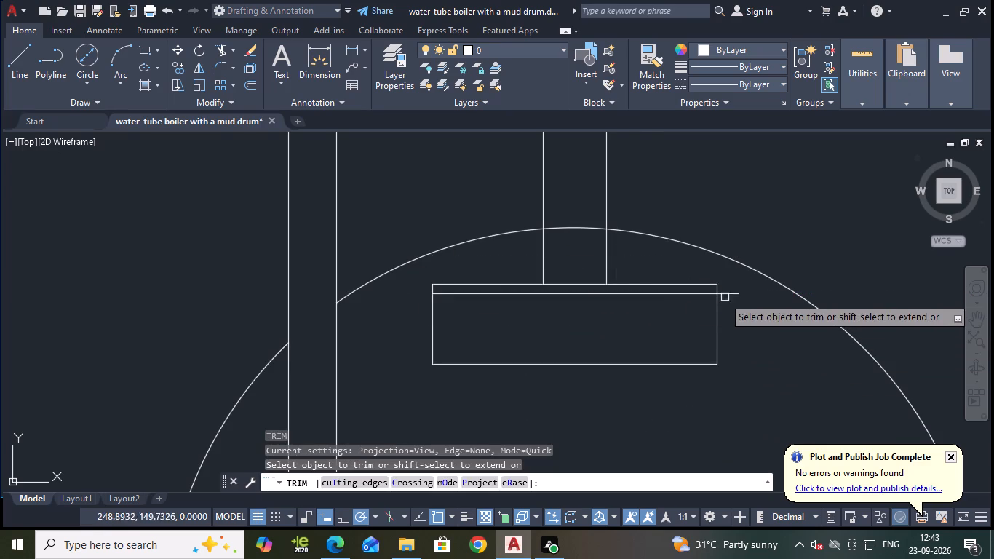
{"action": "left_click", "coordinate": [727, 294]}
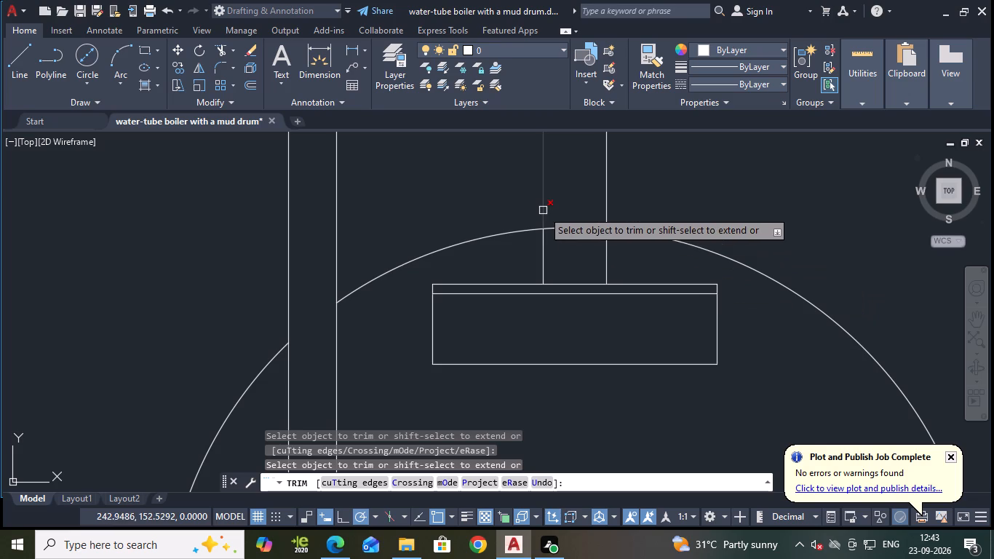
Trim the upper drum circle where it passes between the outlet pipe's two lines.
{"action": "left_click", "coordinate": [567, 226]}
{"action": "scroll", "coordinate": [699, 210], "scroll_direction": "down", "scroll_amount": 2}
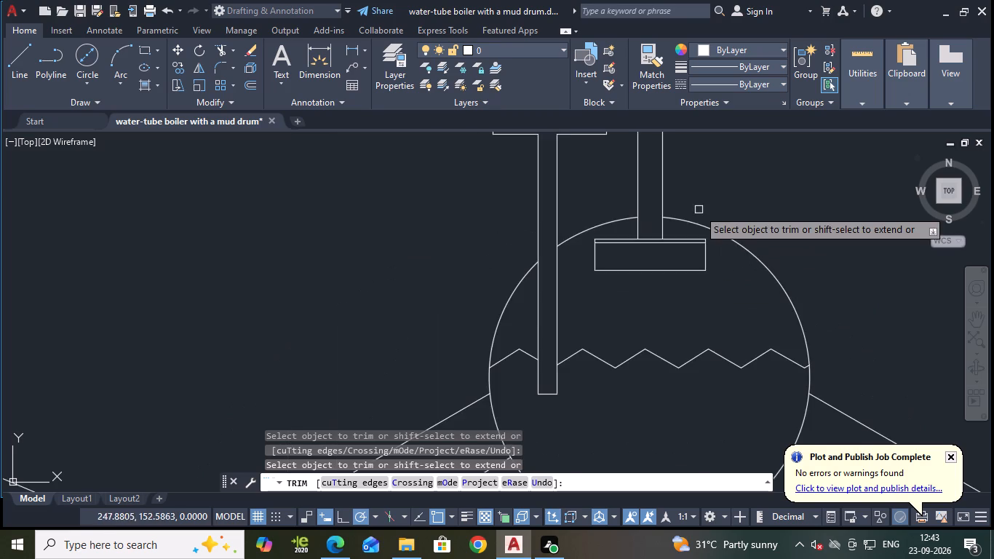
{"action": "scroll", "coordinate": [704, 205], "scroll_direction": "down", "scroll_amount": 2}
{"action": "middle_click_drag", "start_coordinate": [717, 193], "coordinate": [715, 255]}
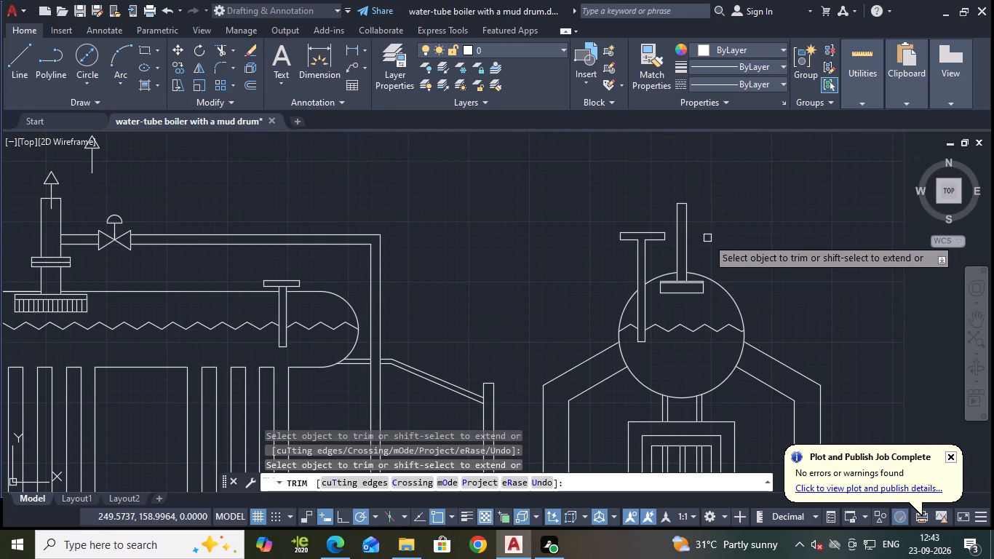
{"action": "scroll", "coordinate": [693, 290], "scroll_direction": "up", "scroll_amount": 2}
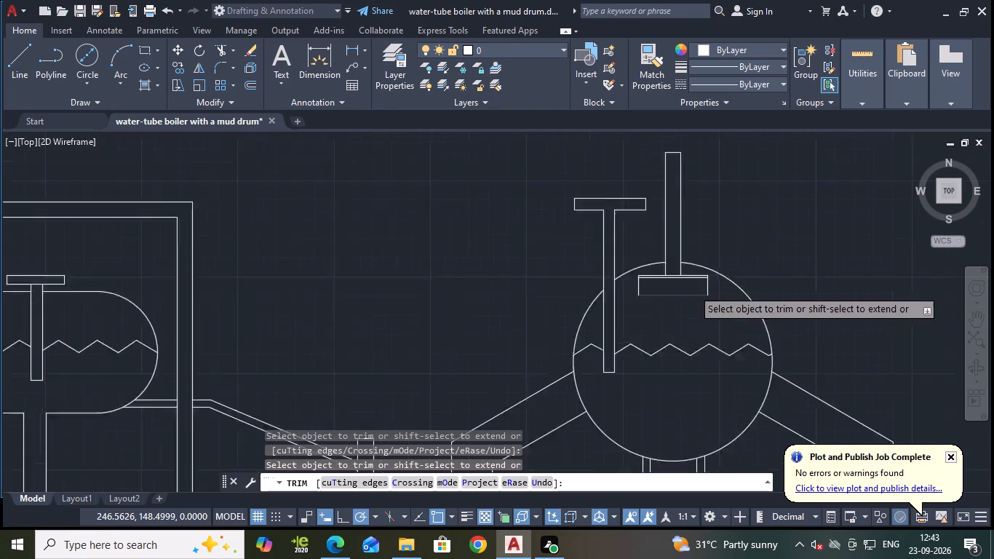
{"action": "key", "text": "Escape"}
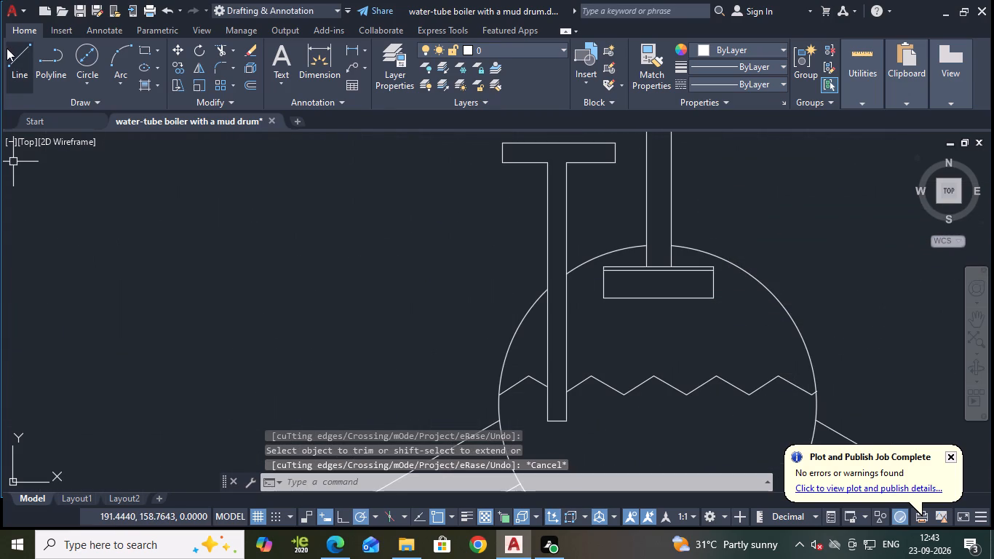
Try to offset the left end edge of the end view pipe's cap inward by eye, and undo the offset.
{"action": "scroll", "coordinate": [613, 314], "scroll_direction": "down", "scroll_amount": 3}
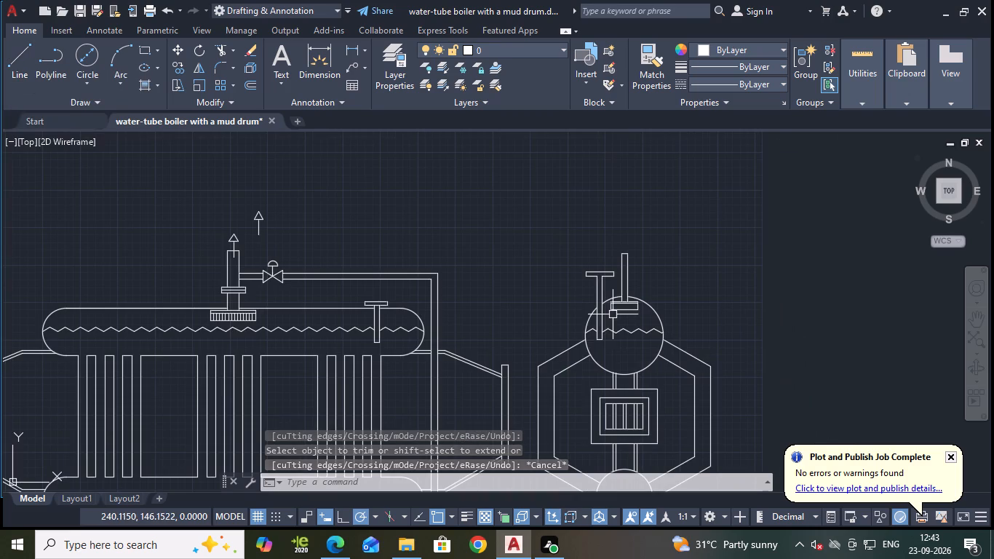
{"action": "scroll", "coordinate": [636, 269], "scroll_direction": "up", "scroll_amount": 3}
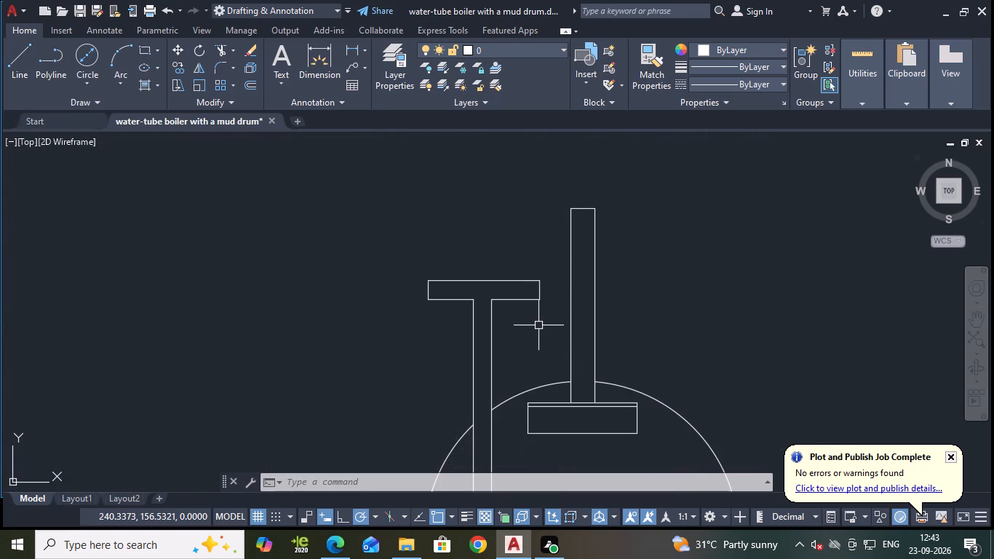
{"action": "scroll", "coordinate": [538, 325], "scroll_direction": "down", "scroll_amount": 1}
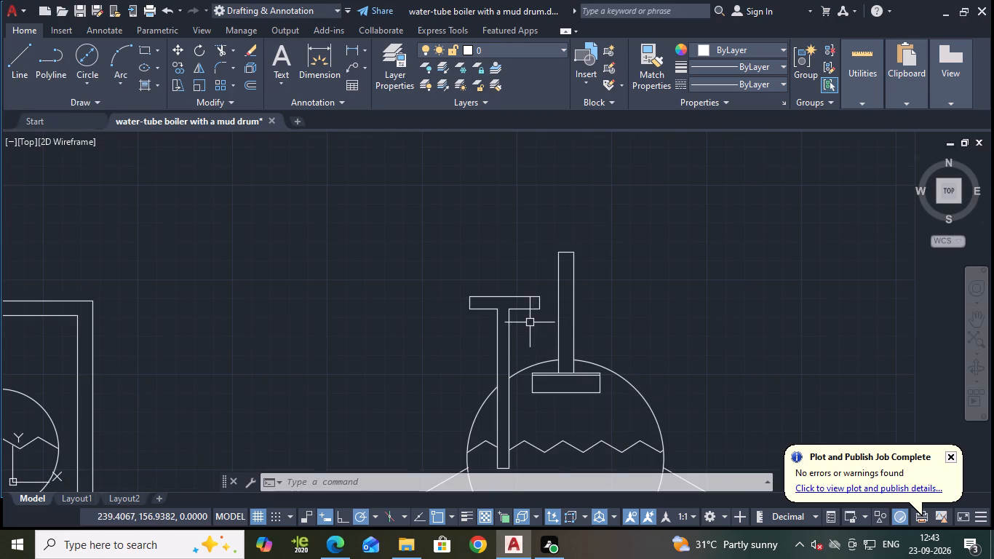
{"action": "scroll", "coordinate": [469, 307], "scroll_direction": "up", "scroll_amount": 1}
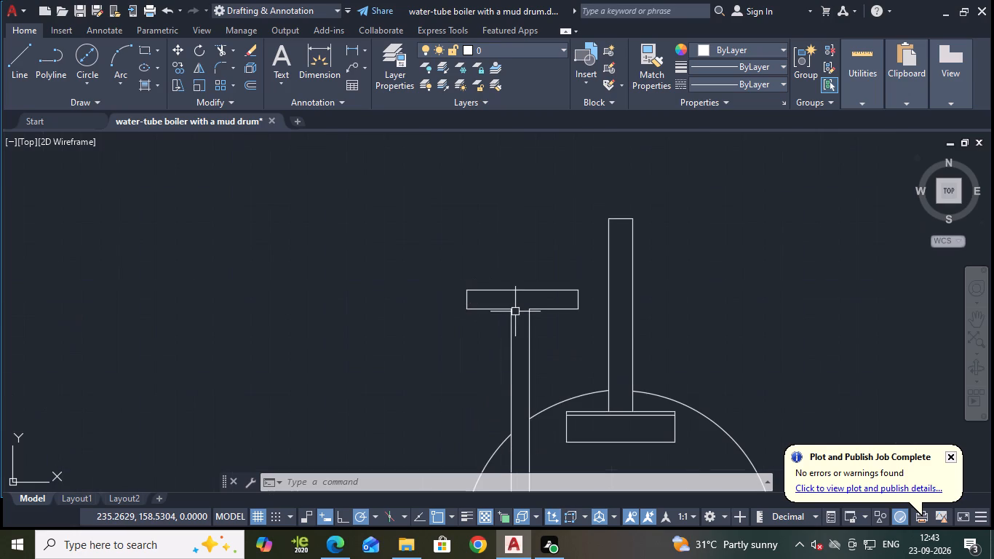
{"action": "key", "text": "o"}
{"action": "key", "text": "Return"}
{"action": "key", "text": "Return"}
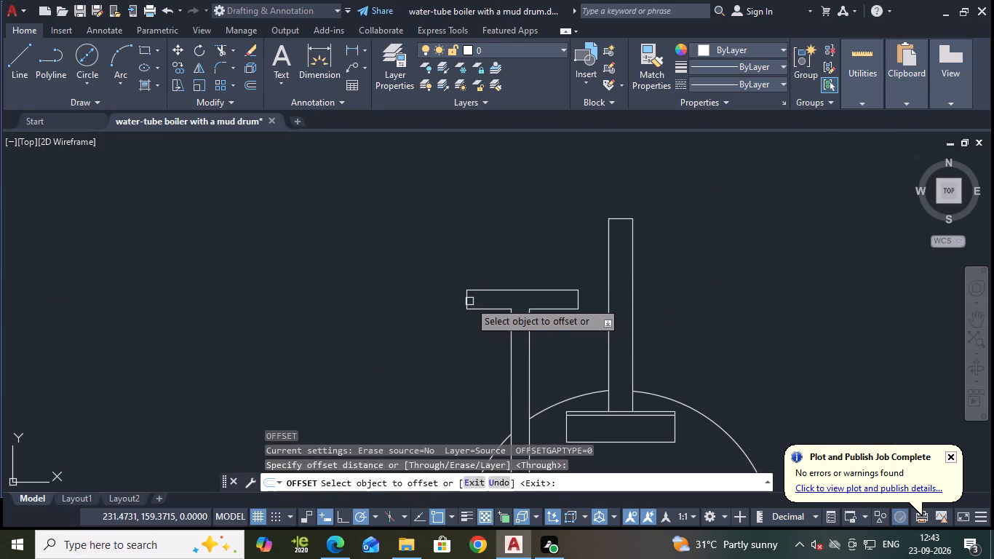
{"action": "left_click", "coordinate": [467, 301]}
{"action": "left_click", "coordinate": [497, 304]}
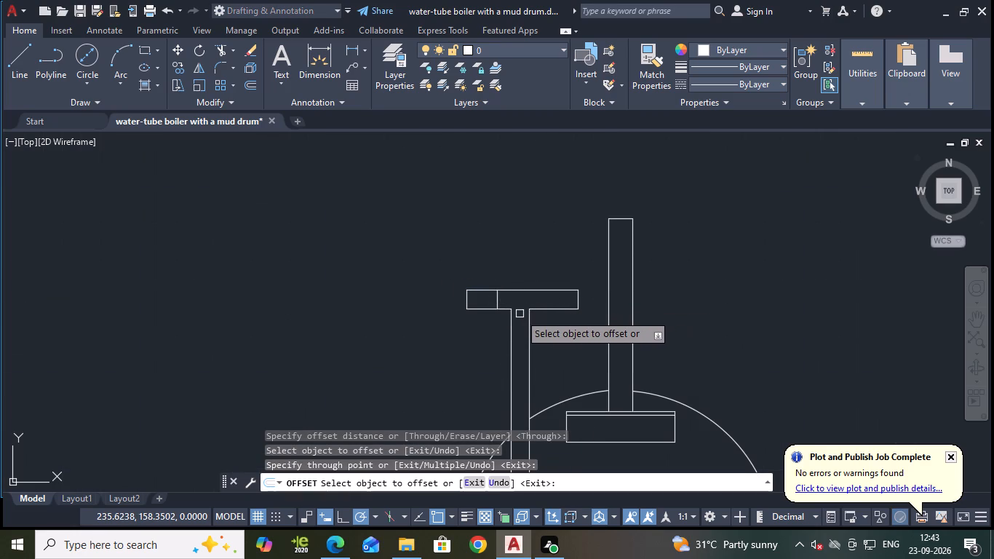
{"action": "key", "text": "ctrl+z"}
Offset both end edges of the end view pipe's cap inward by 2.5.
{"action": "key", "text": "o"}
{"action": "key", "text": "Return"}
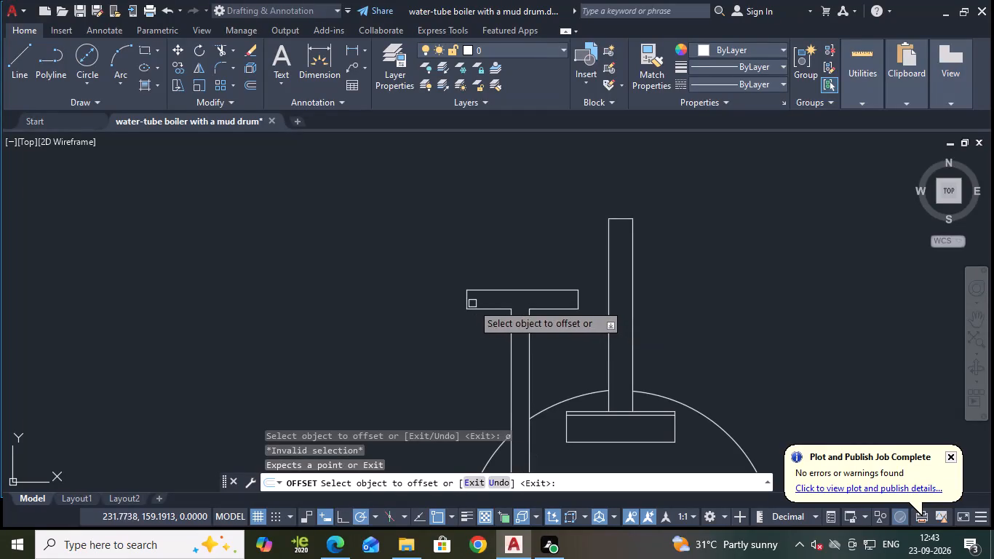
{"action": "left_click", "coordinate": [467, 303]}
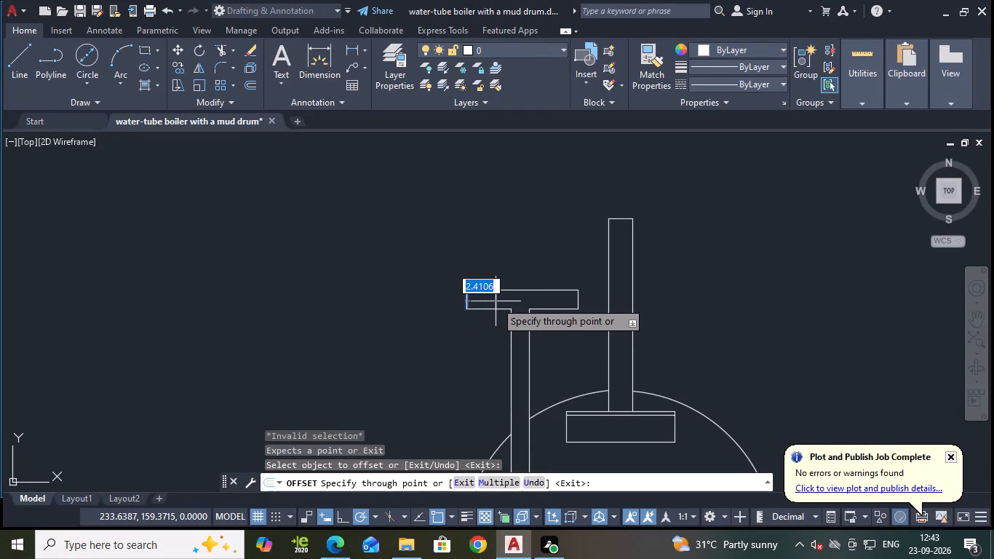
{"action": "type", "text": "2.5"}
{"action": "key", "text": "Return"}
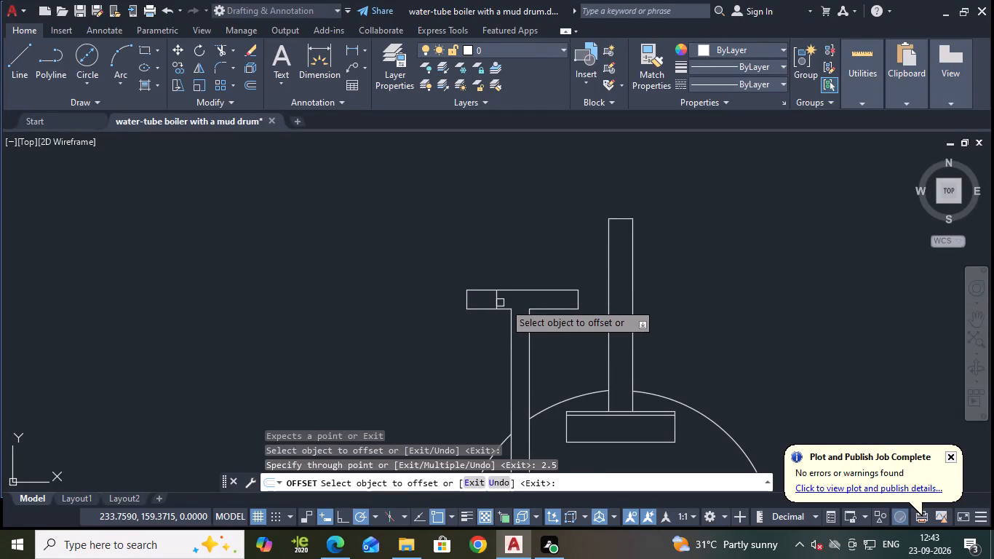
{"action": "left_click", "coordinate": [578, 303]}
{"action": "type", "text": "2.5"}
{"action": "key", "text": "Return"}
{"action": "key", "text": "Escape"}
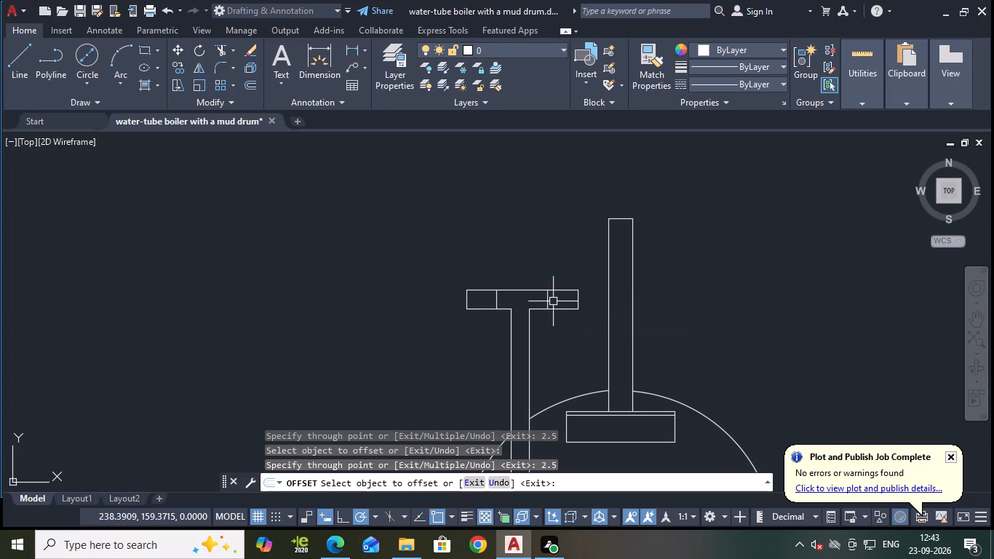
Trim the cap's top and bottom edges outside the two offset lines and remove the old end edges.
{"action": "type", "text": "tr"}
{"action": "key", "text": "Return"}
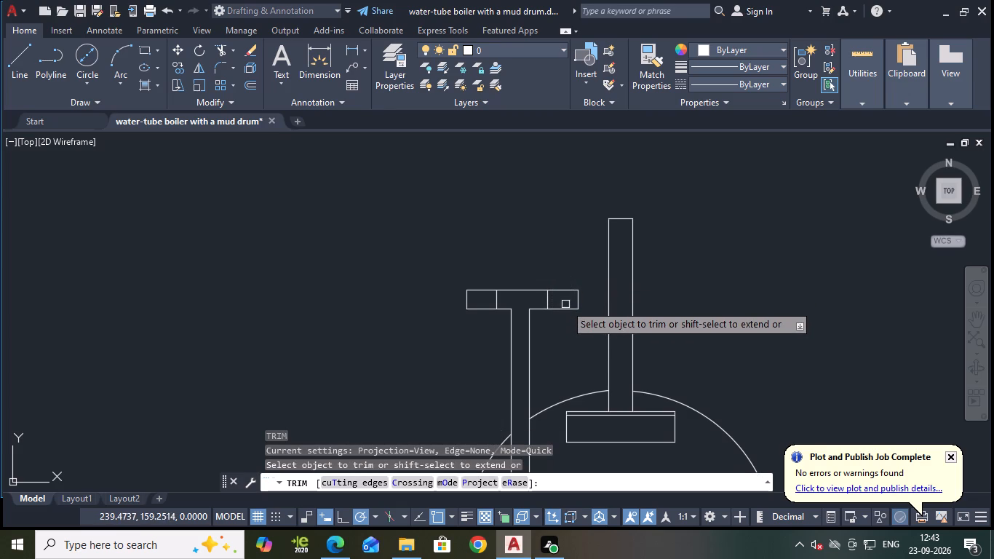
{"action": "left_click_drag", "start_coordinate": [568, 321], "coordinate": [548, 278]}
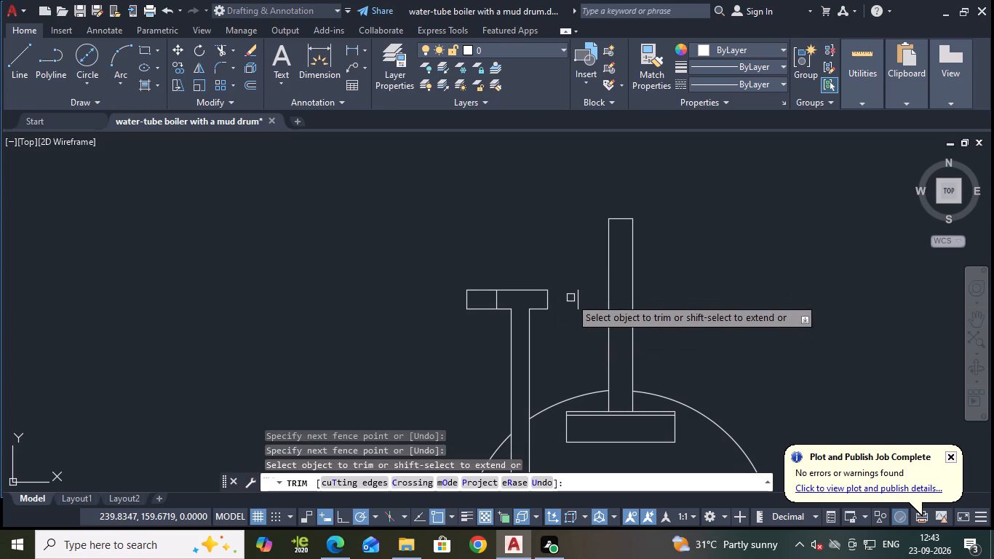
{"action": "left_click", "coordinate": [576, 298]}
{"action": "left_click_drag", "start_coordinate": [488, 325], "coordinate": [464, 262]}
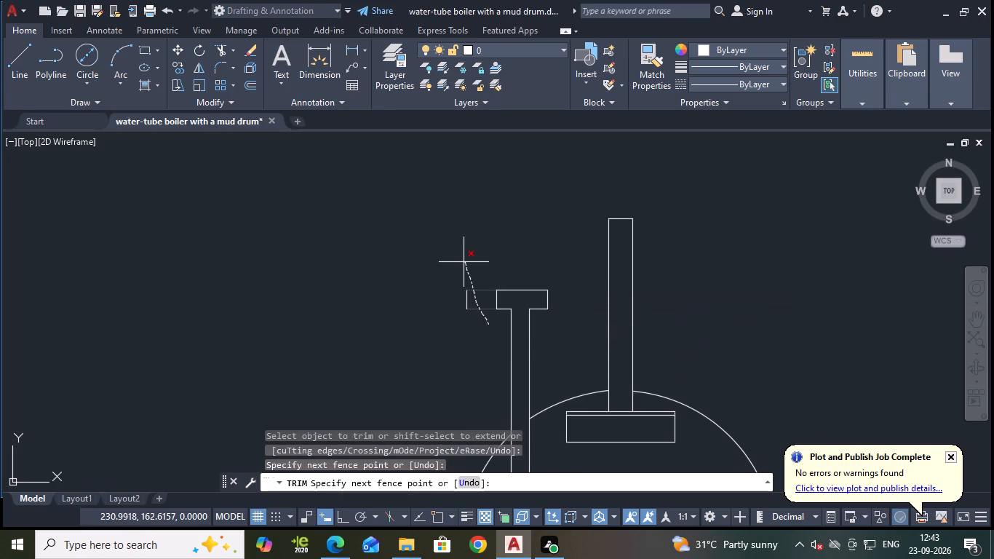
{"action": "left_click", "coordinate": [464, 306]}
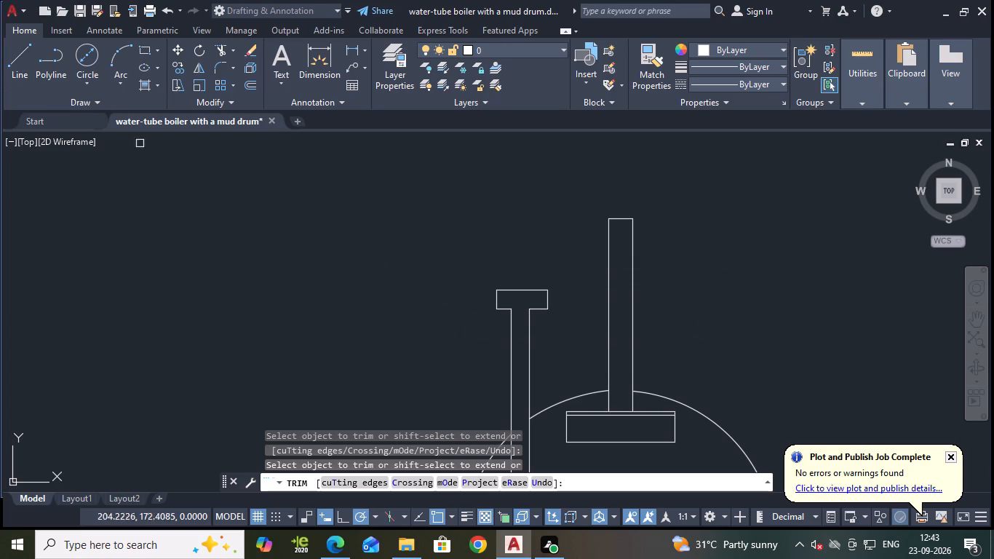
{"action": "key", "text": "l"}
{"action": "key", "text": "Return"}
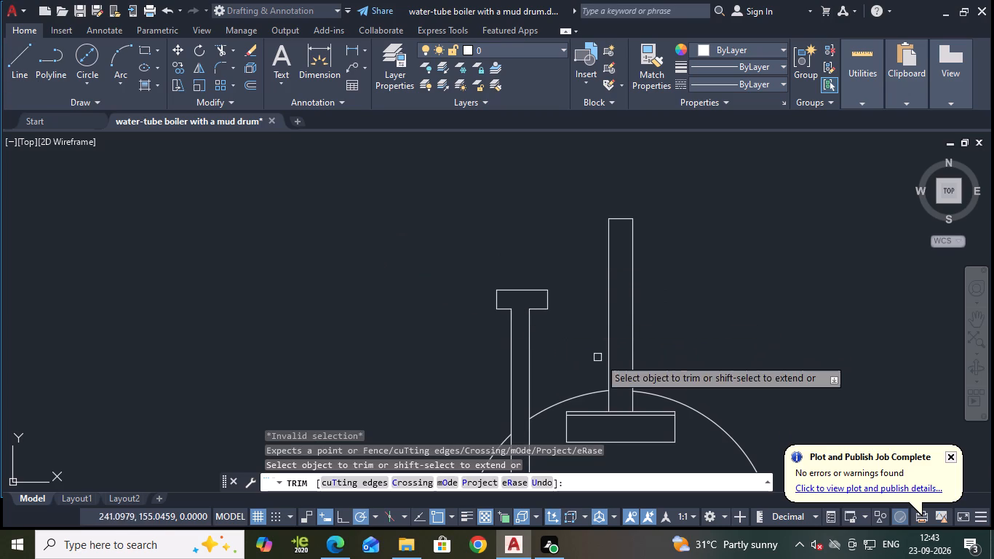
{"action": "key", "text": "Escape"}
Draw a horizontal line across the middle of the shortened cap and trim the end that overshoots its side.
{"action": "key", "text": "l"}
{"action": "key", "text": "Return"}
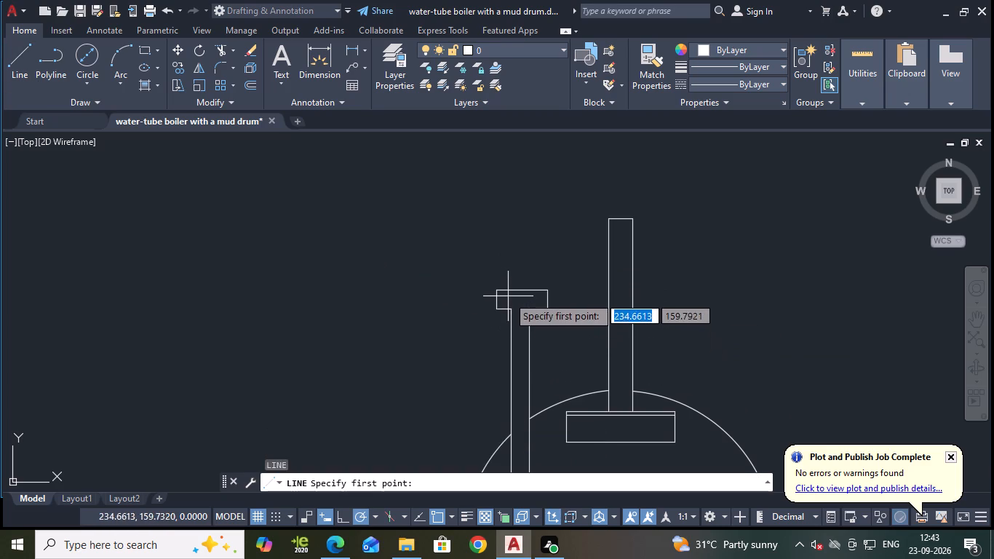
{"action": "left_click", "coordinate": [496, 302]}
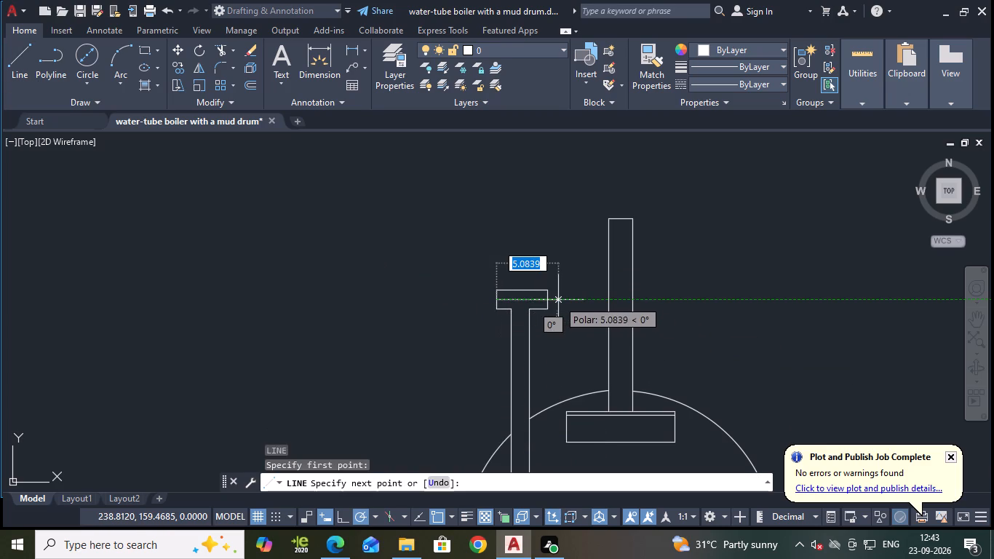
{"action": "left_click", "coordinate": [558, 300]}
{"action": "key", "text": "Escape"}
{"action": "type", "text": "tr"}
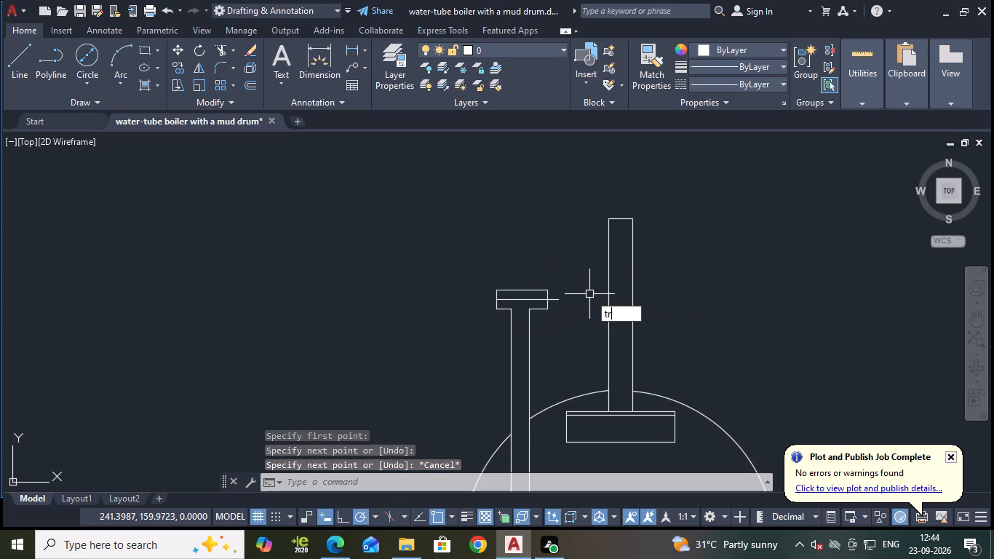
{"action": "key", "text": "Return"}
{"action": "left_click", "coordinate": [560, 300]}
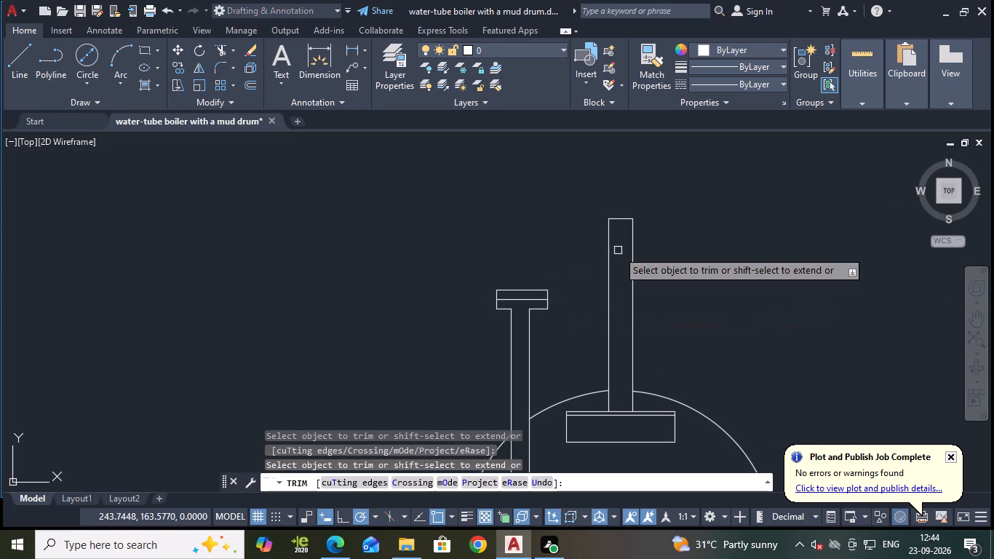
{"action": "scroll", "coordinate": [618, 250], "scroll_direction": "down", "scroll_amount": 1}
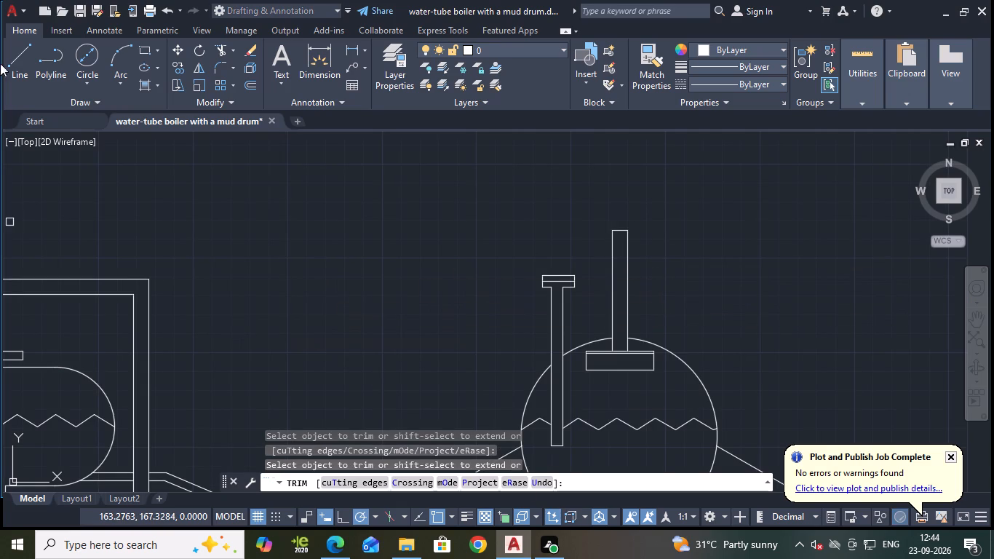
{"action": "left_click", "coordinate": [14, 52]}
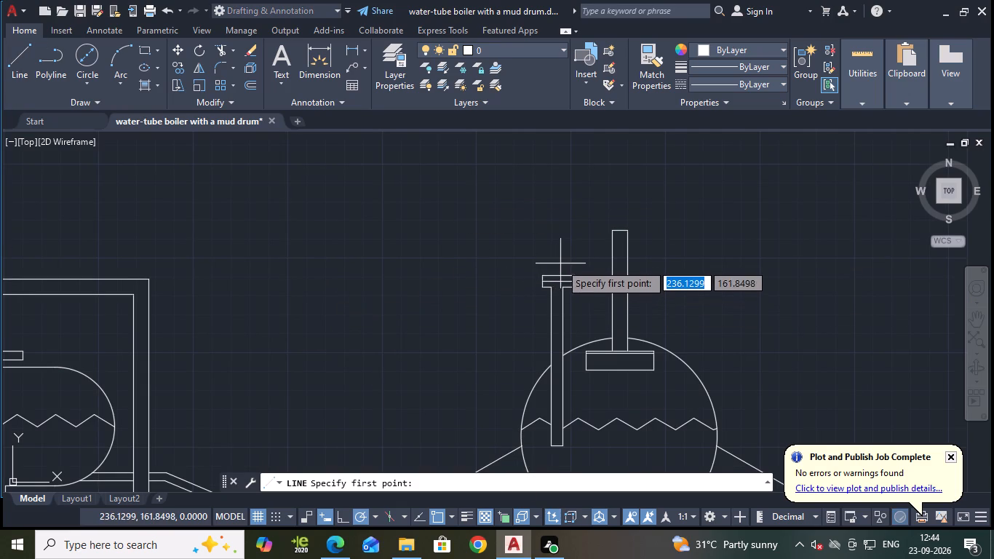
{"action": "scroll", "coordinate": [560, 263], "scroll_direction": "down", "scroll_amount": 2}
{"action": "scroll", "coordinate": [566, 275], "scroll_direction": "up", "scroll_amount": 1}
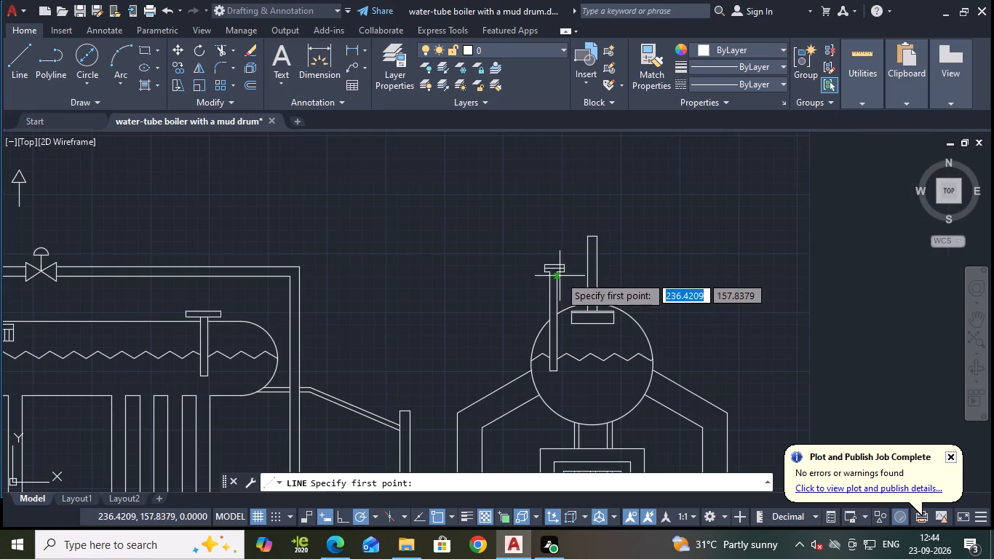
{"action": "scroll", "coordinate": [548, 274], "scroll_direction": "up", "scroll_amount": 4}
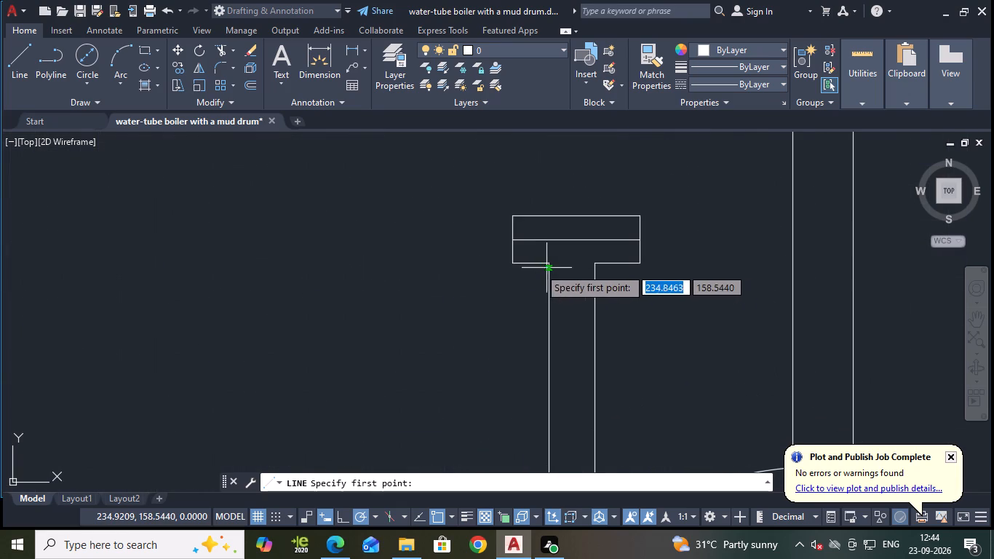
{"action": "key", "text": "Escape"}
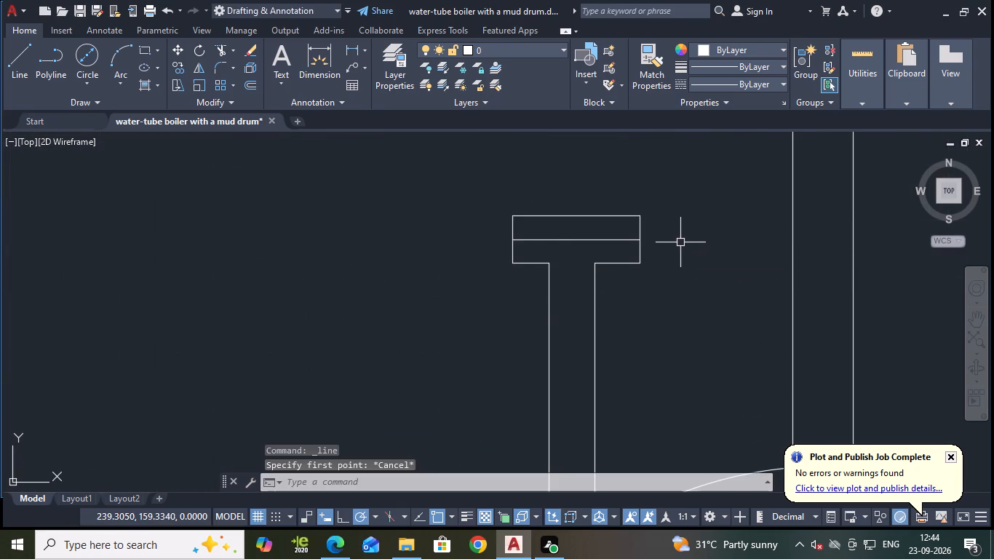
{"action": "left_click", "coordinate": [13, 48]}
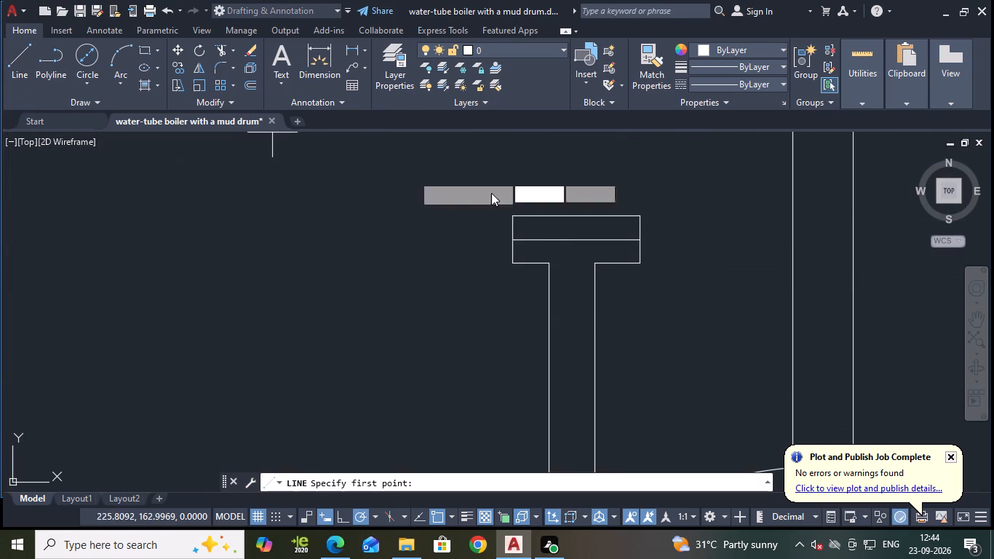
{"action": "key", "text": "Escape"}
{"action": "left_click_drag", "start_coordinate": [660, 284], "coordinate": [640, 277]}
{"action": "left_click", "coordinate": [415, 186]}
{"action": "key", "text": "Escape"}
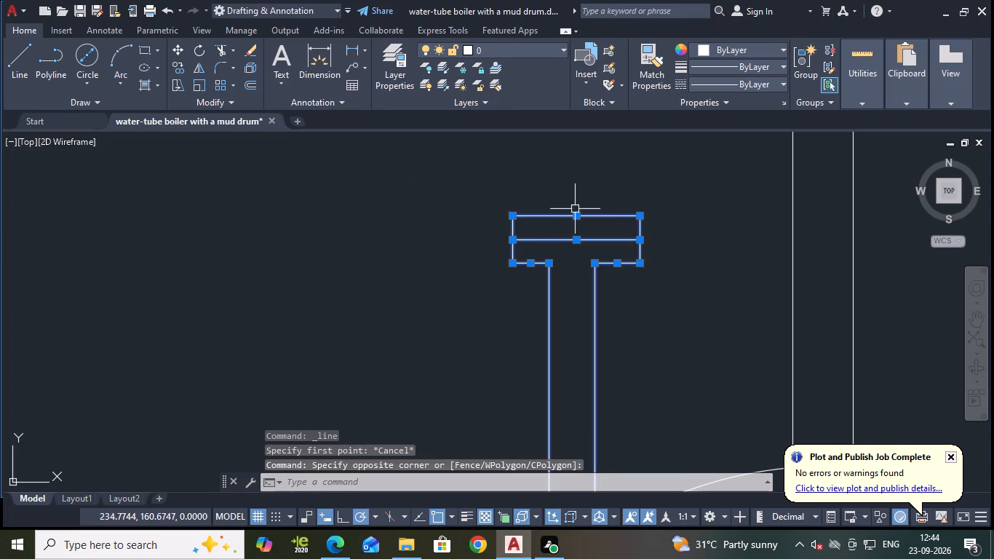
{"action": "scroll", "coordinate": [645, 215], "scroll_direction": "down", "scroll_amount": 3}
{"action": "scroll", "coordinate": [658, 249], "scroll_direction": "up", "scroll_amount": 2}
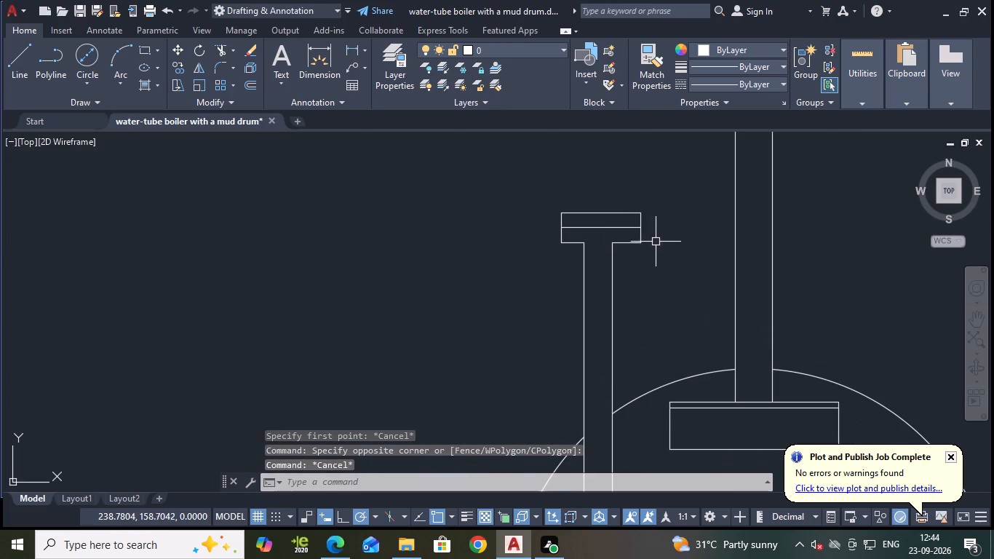
Erase the whole cap on top of the end view's pipe, leaving only the pipe's two vertical lines.
{"action": "left_click", "coordinate": [631, 246]}
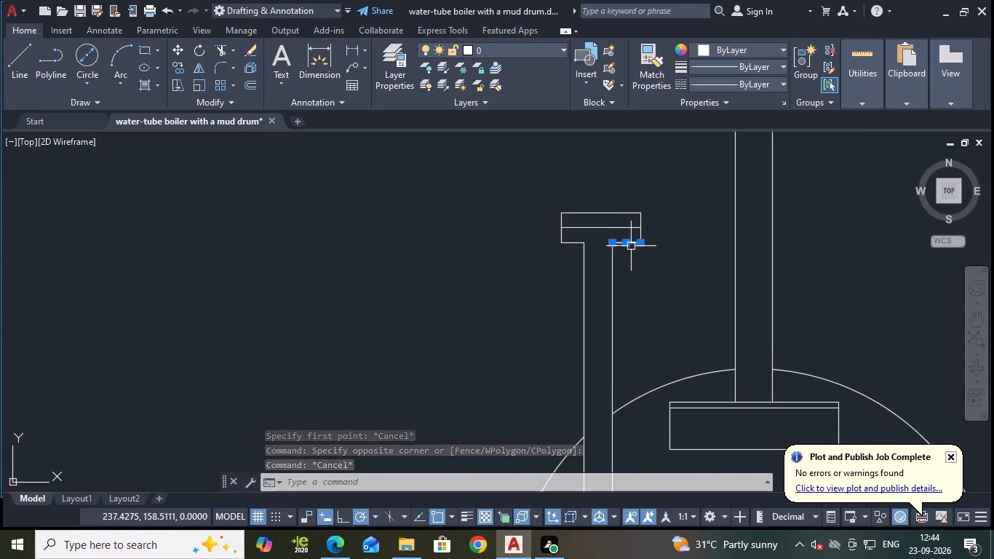
{"action": "left_click", "coordinate": [573, 242]}
{"action": "left_click_drag", "start_coordinate": [529, 183], "coordinate": [561, 191]}
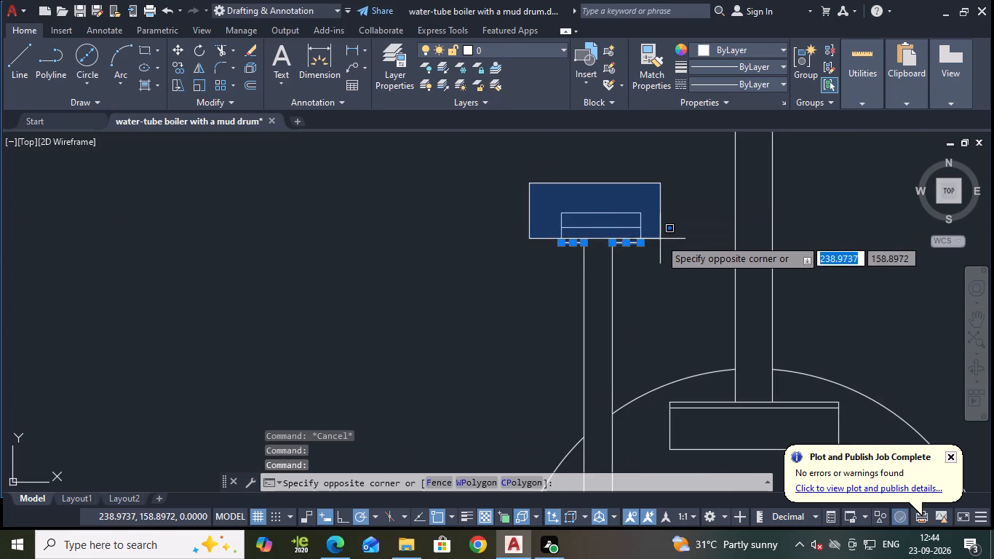
{"action": "left_click", "coordinate": [660, 239]}
{"action": "key", "text": "e"}
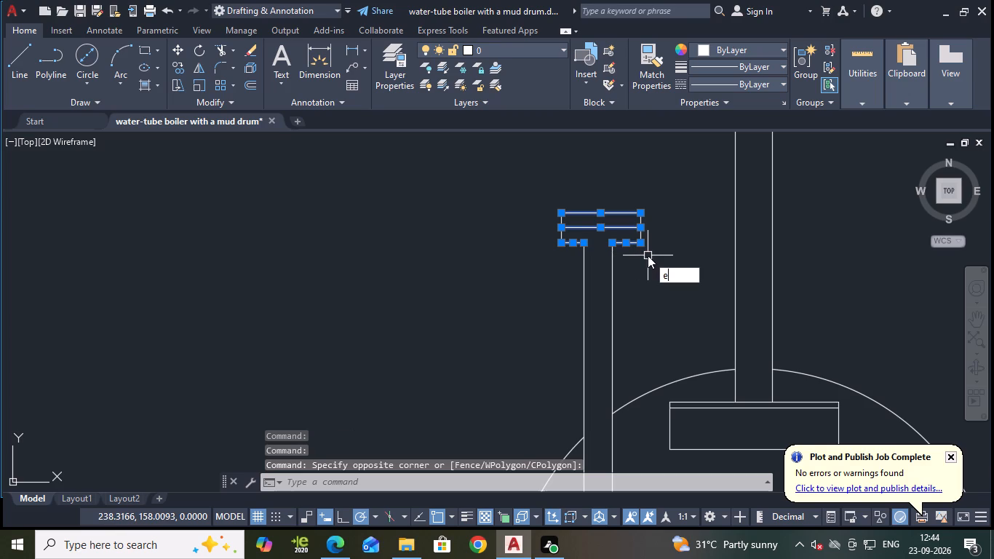
{"action": "key", "text": "Return"}
{"action": "left_click_drag", "start_coordinate": [667, 255], "coordinate": [651, 242]}
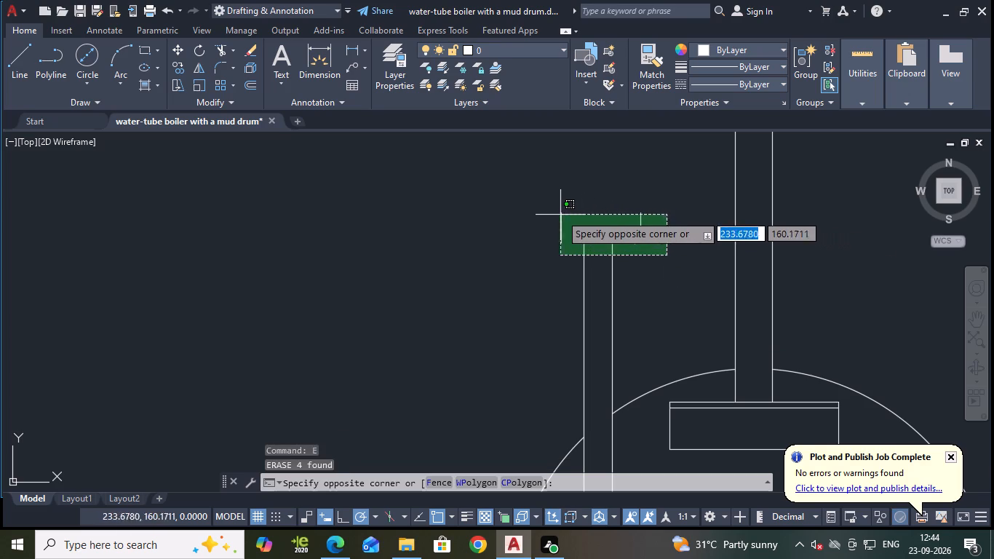
{"action": "left_click", "coordinate": [629, 212]}
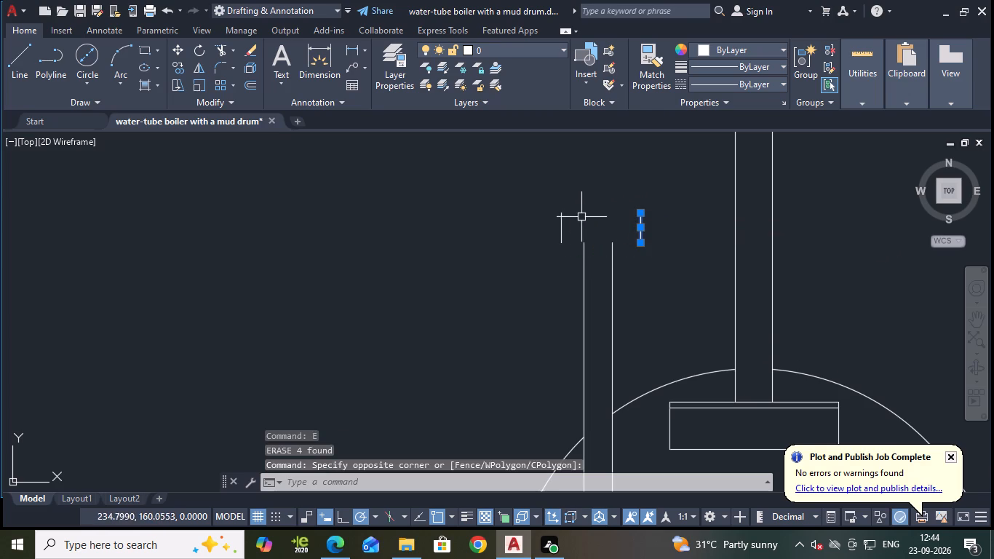
{"action": "left_click", "coordinate": [562, 229]}
{"action": "key", "text": "e"}
{"action": "key", "text": "Return"}
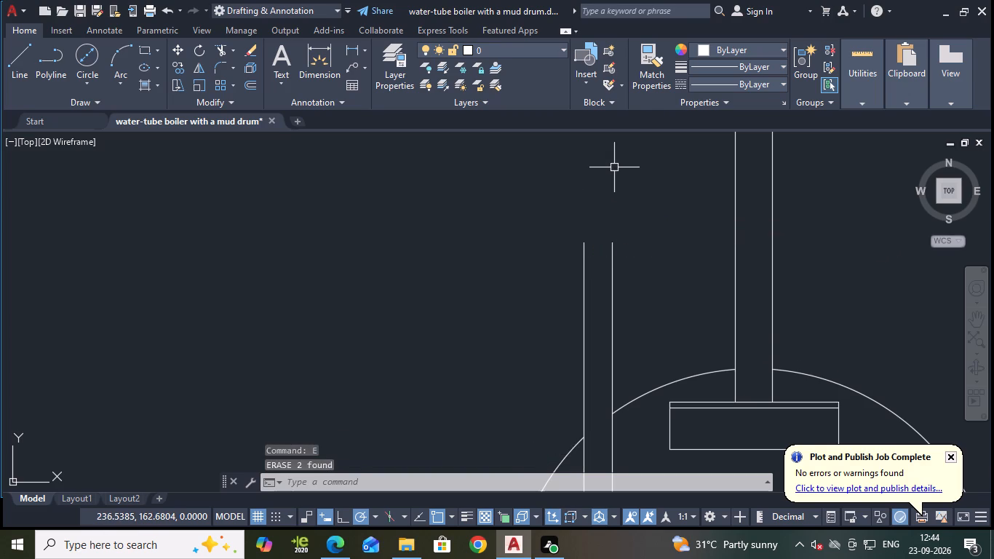
Draw a rectangle about 7.4 by 1.4 in the empty area beside the end view's pipe for its new cap.
{"action": "scroll", "coordinate": [576, 189], "scroll_direction": "down", "scroll_amount": 2}
{"action": "scroll", "coordinate": [668, 202], "scroll_direction": "down", "scroll_amount": 1}
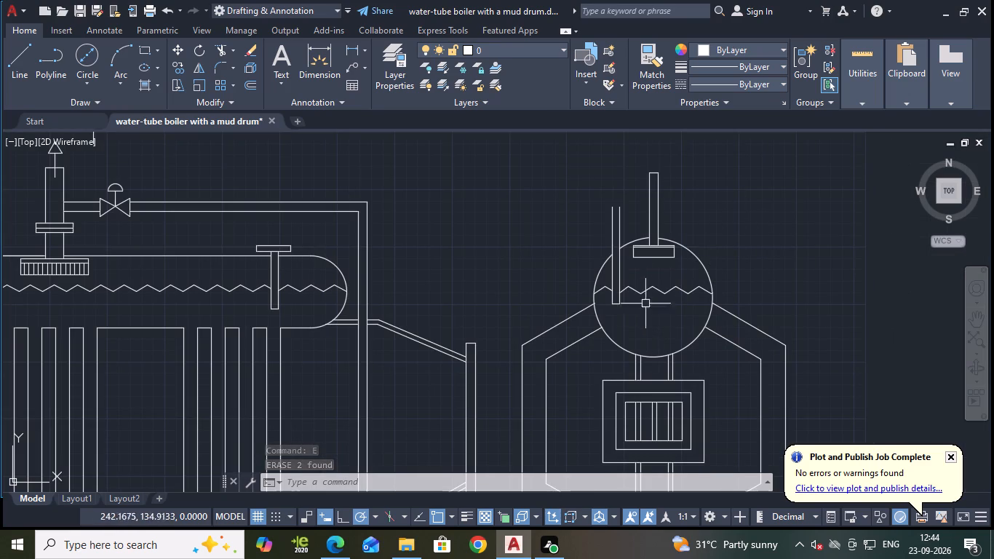
{"action": "left_click", "coordinate": [140, 52]}
{"action": "left_click", "coordinate": [509, 197]}
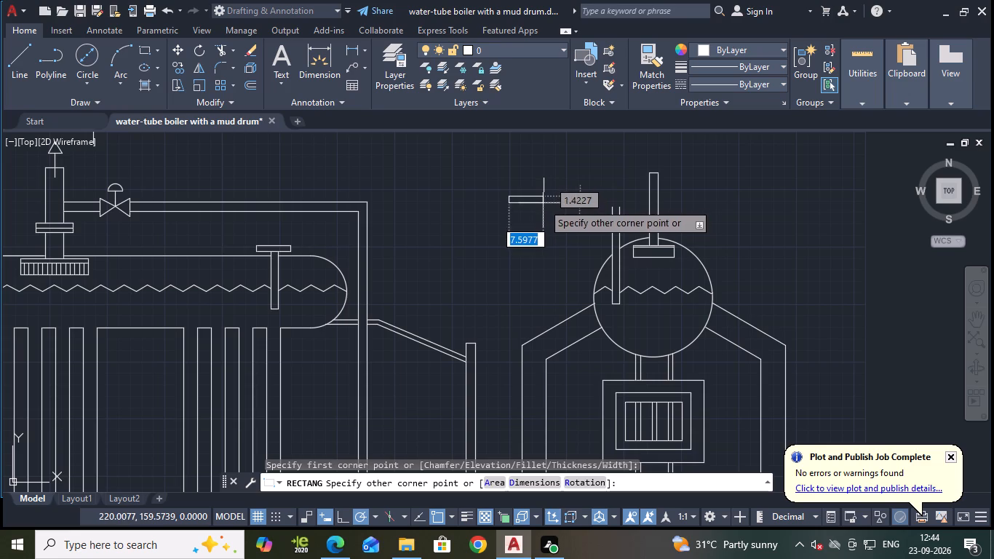
{"action": "left_click", "coordinate": [543, 203]}
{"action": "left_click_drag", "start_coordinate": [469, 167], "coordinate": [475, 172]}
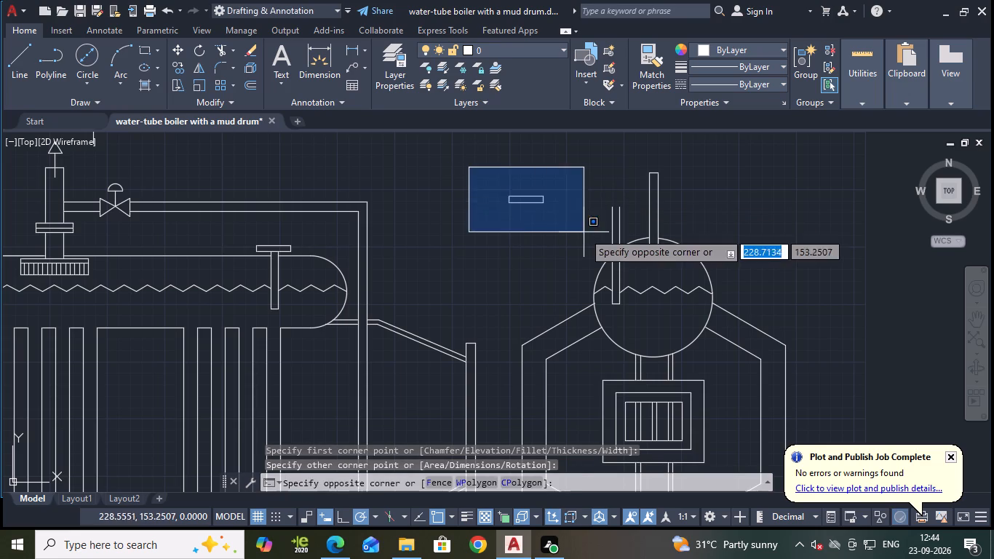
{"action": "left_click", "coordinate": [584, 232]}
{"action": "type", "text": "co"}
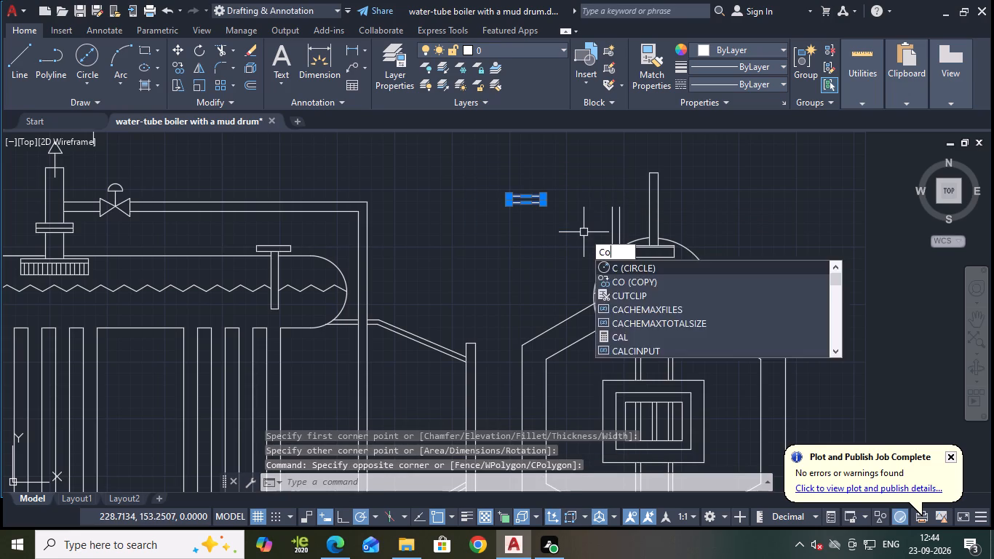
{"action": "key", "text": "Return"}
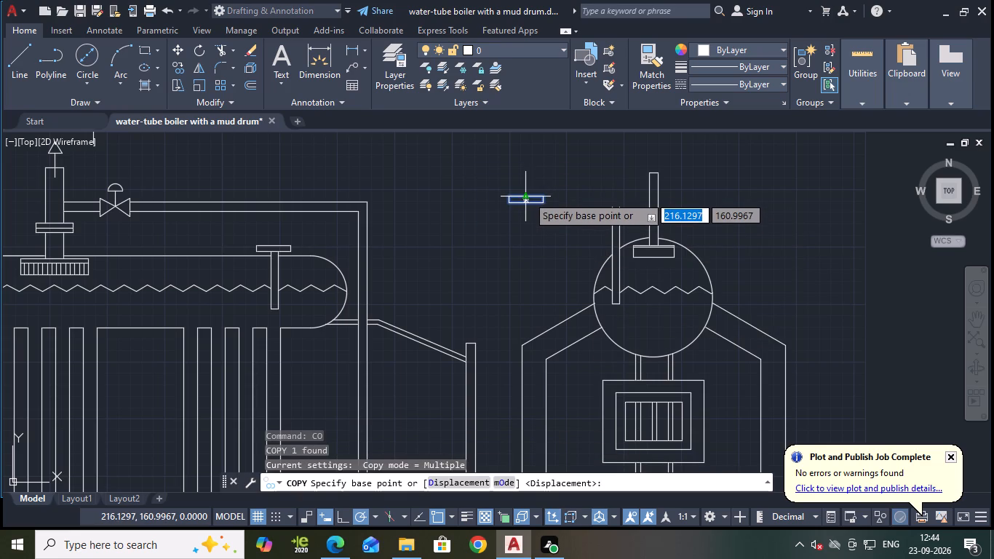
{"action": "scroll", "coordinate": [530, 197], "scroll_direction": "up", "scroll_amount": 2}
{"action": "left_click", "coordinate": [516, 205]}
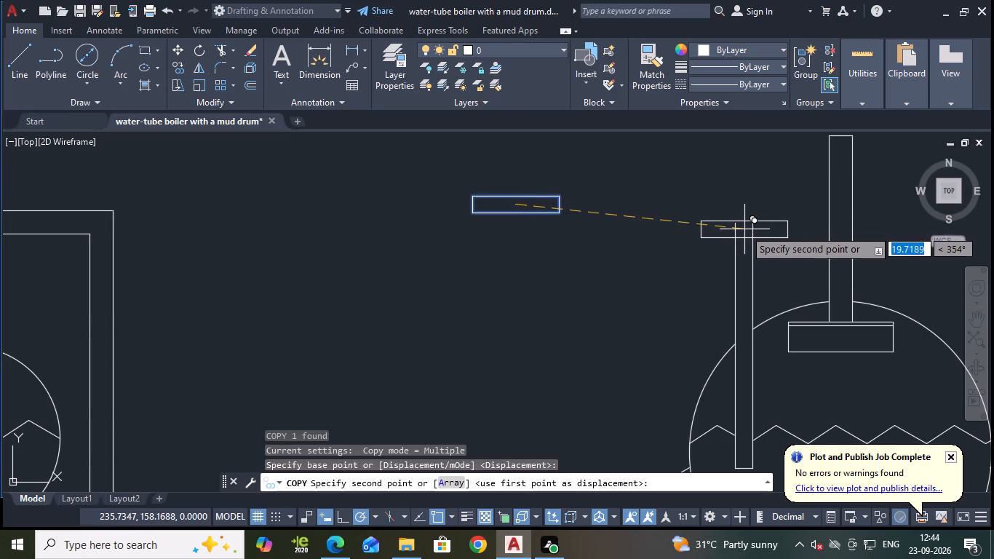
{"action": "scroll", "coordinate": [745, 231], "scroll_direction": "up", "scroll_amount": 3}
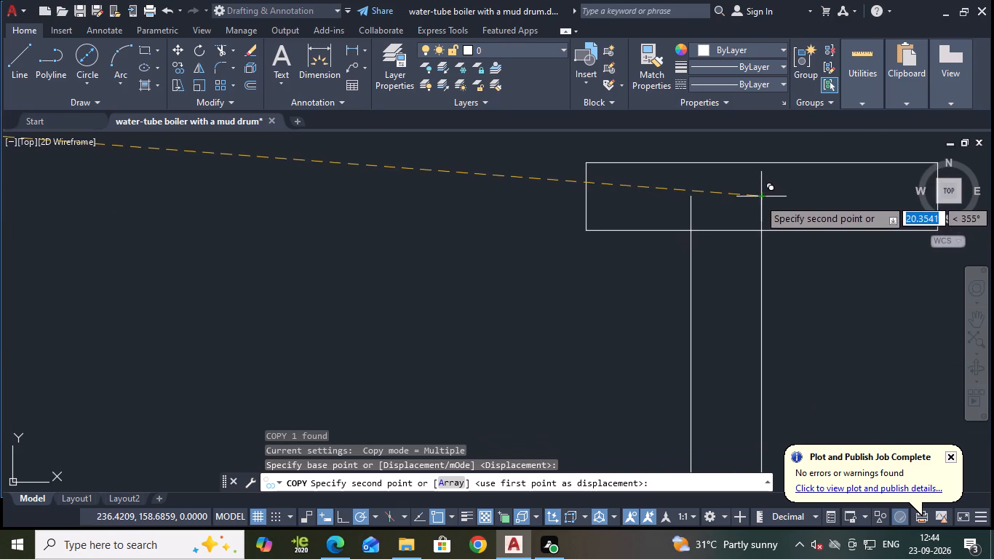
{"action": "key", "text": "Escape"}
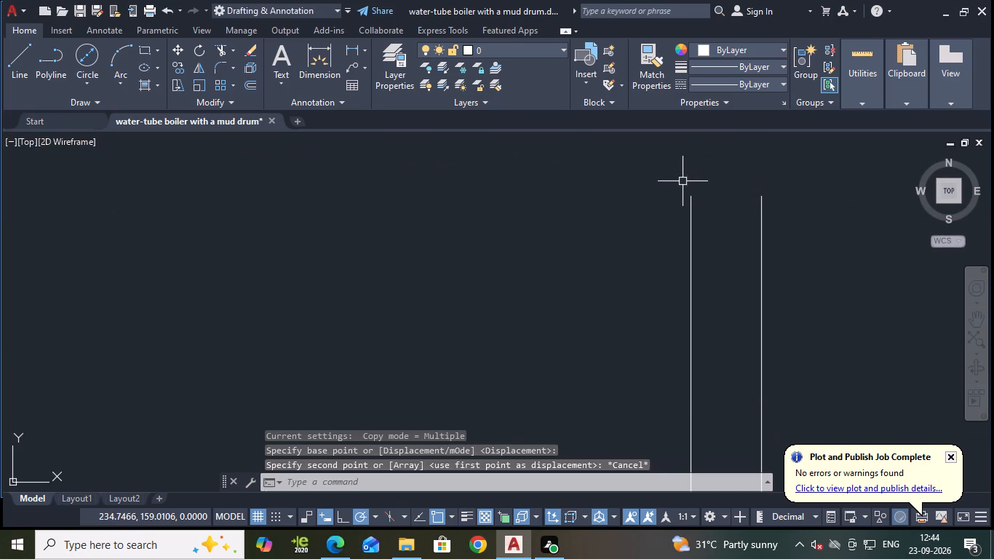
Draw a short horizontal line joining the upper ends of the end view pipe's two vertical lines.
{"action": "key", "text": "l"}
{"action": "key", "text": "Return"}
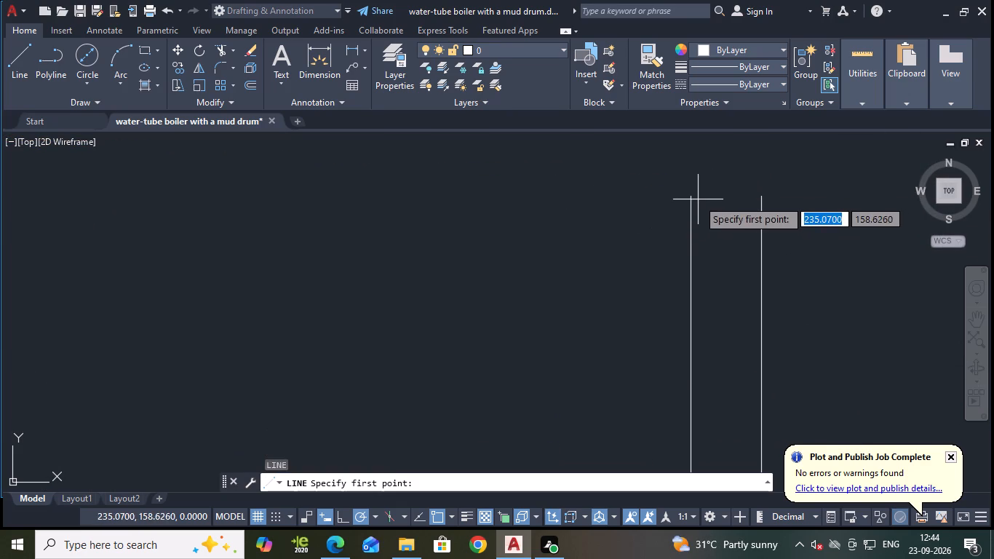
{"action": "left_click", "coordinate": [691, 197]}
{"action": "left_click", "coordinate": [760, 198]}
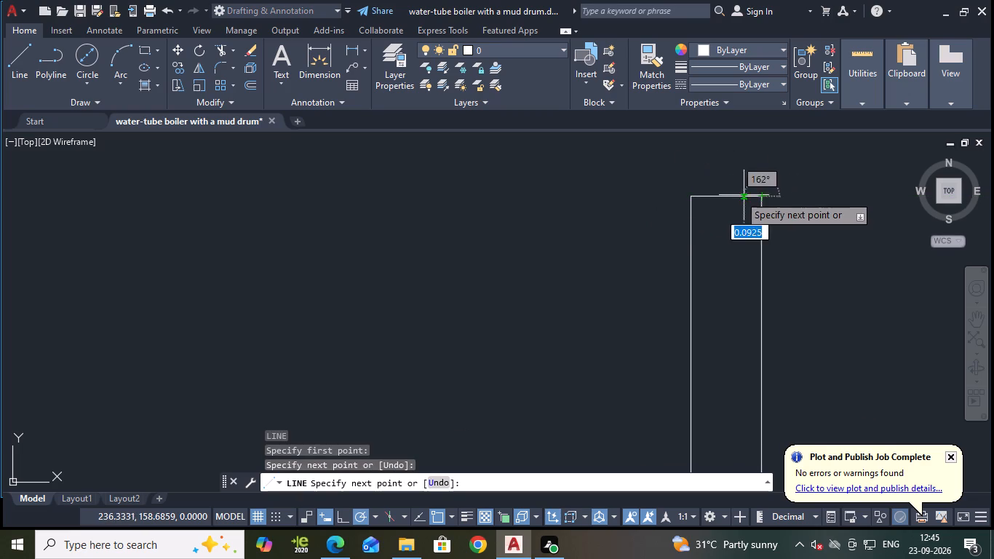
{"action": "scroll", "coordinate": [731, 195], "scroll_direction": "down", "scroll_amount": 2}
{"action": "key", "text": "Escape"}
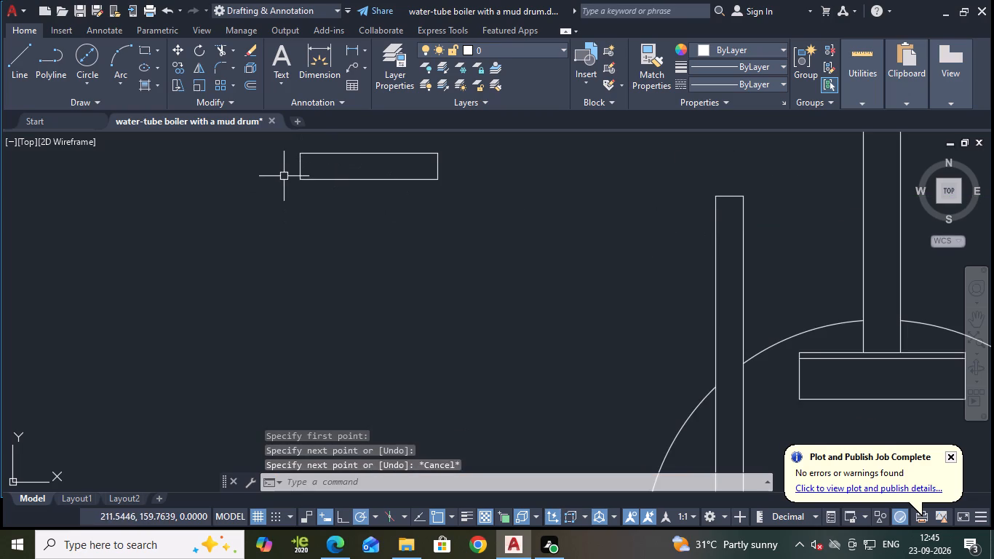
Move the new rectangle by its centre onto the midpoint of the line closing the pipe's top.
{"action": "left_click_drag", "start_coordinate": [285, 140], "coordinate": [295, 143]}
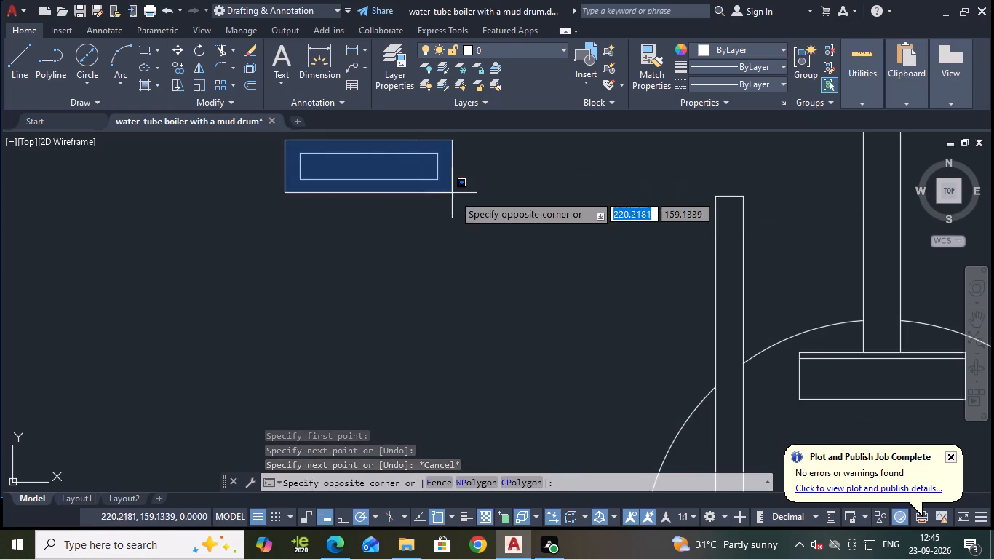
{"action": "left_click", "coordinate": [475, 205]}
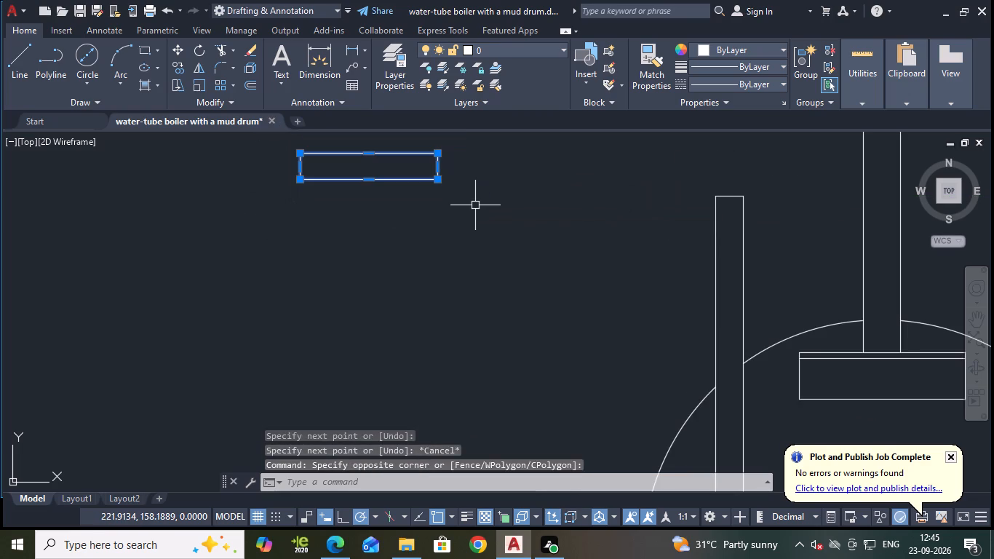
{"action": "key", "text": "m"}
{"action": "key", "text": "Return"}
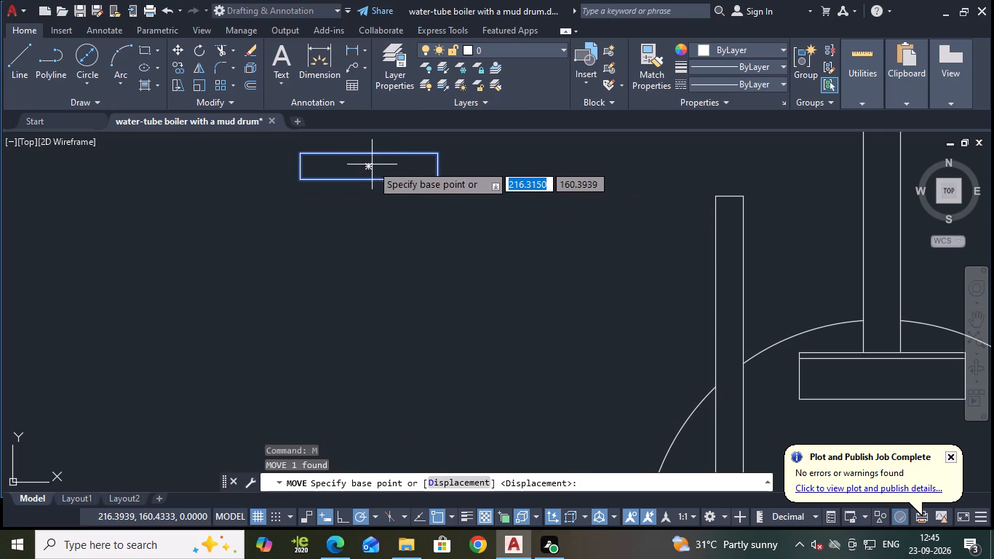
{"action": "left_click", "coordinate": [368, 168]}
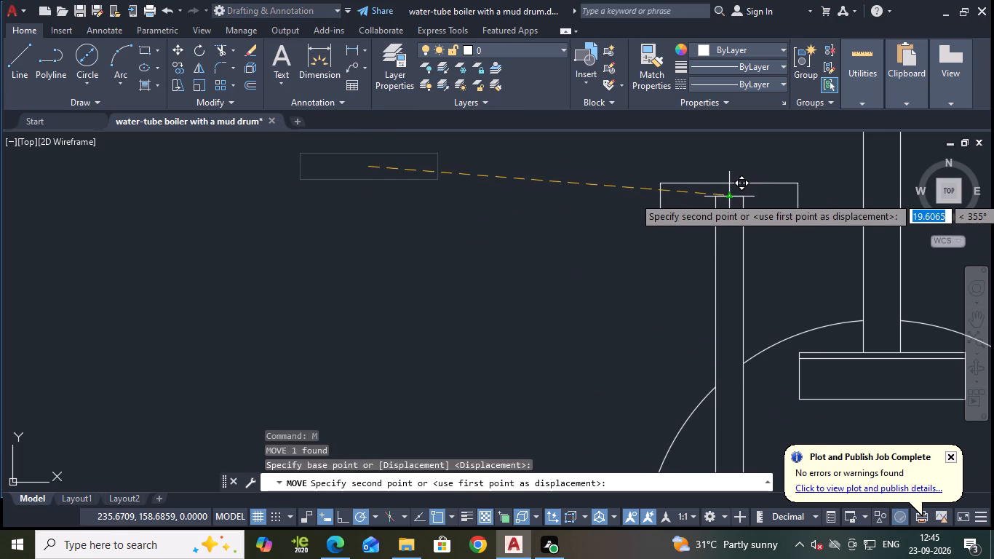
{"action": "left_click", "coordinate": [731, 197]}
Trim away the short closing line and the ends of the pipe's two vertical lines inside the cap rectangle.
{"action": "scroll", "coordinate": [731, 197], "scroll_direction": "down", "scroll_amount": 2}
{"action": "middle_click_drag", "start_coordinate": [777, 210], "coordinate": [703, 271]}
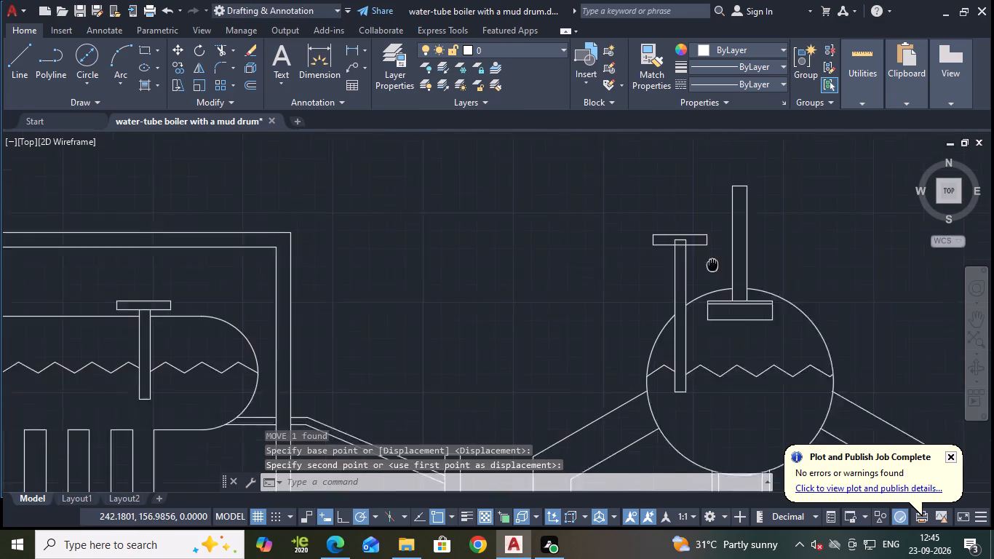
{"action": "middle_click_drag", "start_coordinate": [703, 271], "coordinate": [696, 273]}
{"action": "scroll", "coordinate": [668, 251], "scroll_direction": "up", "scroll_amount": 2}
{"action": "type", "text": "tr"}
{"action": "key", "text": "Return"}
{"action": "left_click", "coordinate": [609, 274]}
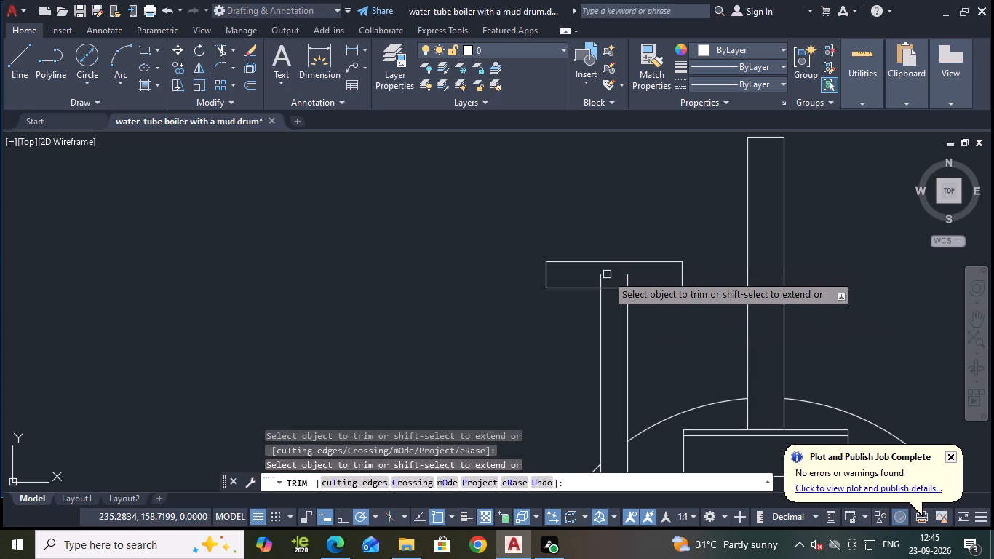
{"action": "left_click", "coordinate": [604, 276]}
{"action": "left_click", "coordinate": [604, 277]}
{"action": "left_click", "coordinate": [597, 282]}
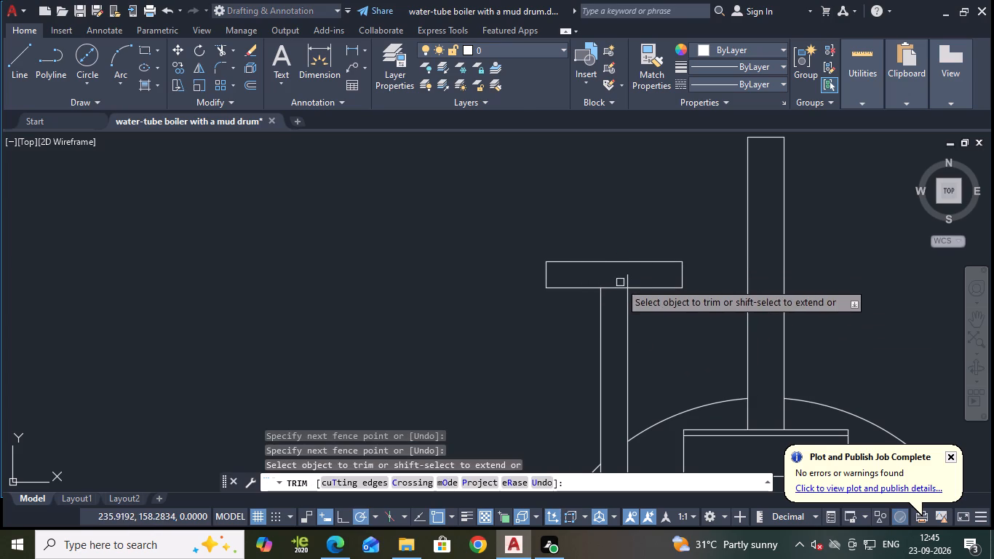
{"action": "left_click", "coordinate": [628, 282]}
Draw a horizontal line about 7.4 long across the middle of the cap, between the midpoints of its end edges.
{"action": "left_click", "coordinate": [15, 63]}
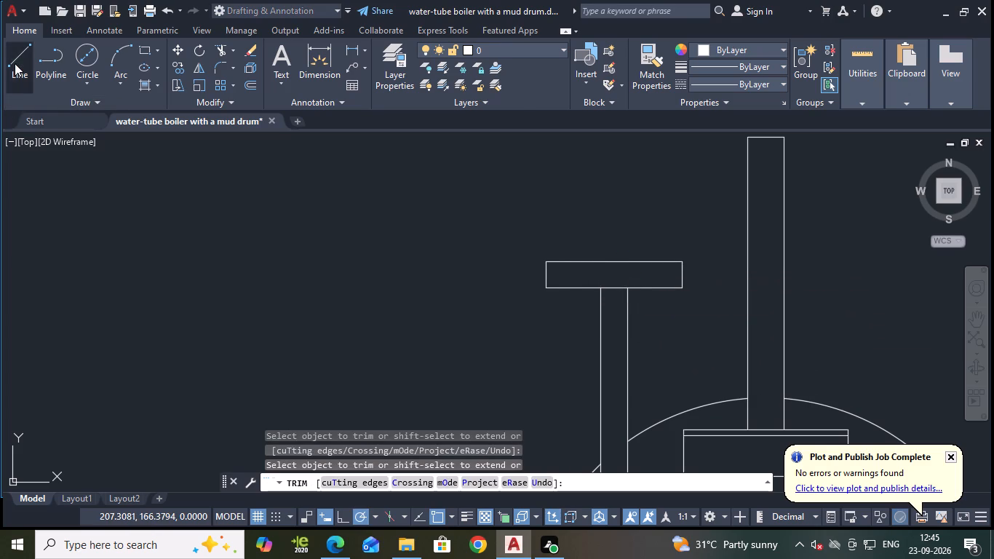
{"action": "left_click", "coordinate": [544, 274]}
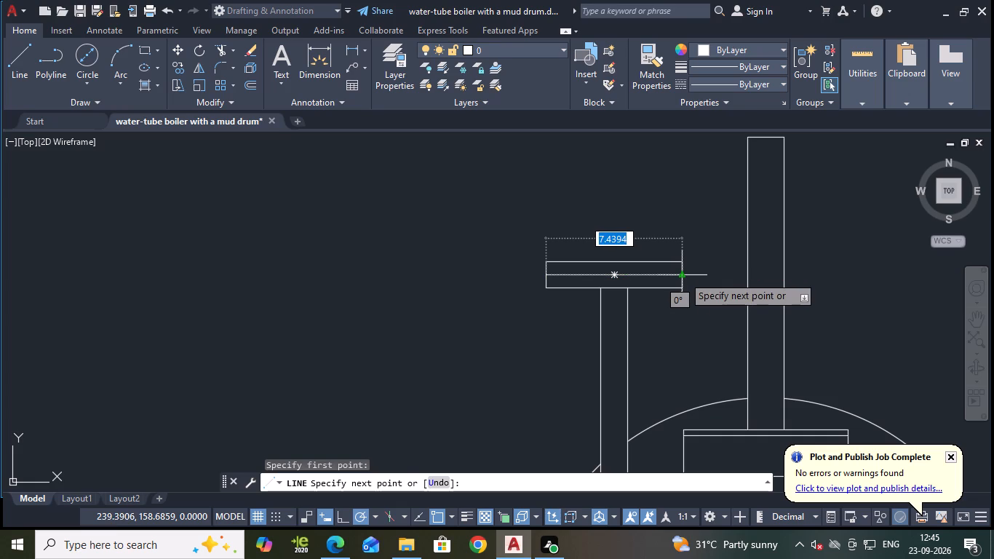
{"action": "left_click", "coordinate": [683, 276]}
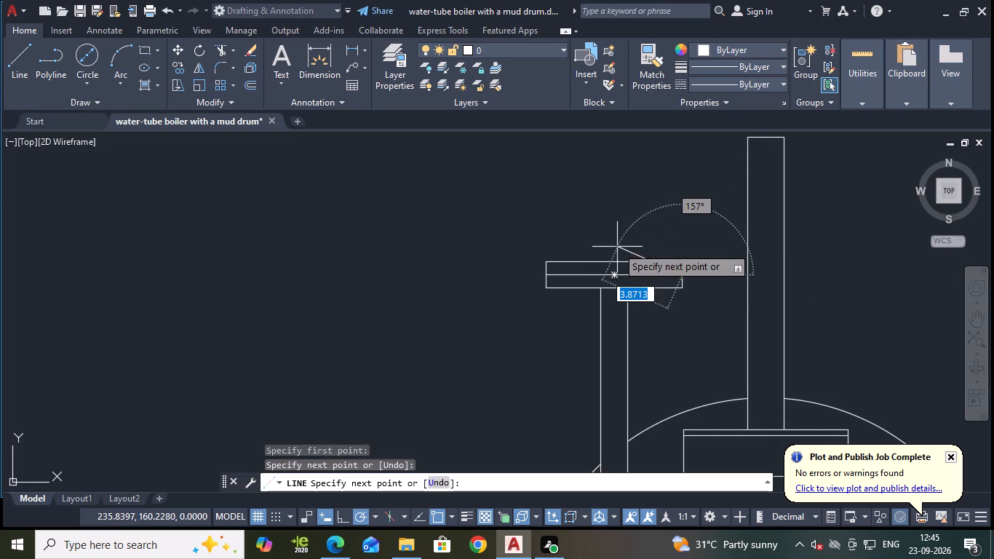
{"action": "key", "text": "Escape"}
Stretch the upper ends of the pipe's two vertical lines to the same height, about 4.7 above the cap's lower edge.
{"action": "left_click", "coordinate": [600, 310]}
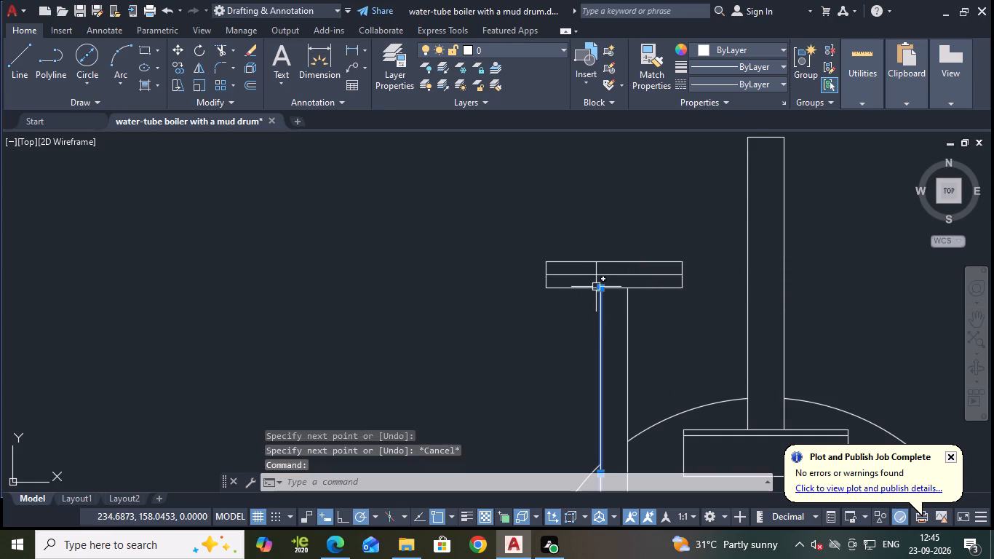
{"action": "left_click", "coordinate": [598, 287]}
{"action": "left_click", "coordinate": [602, 202]}
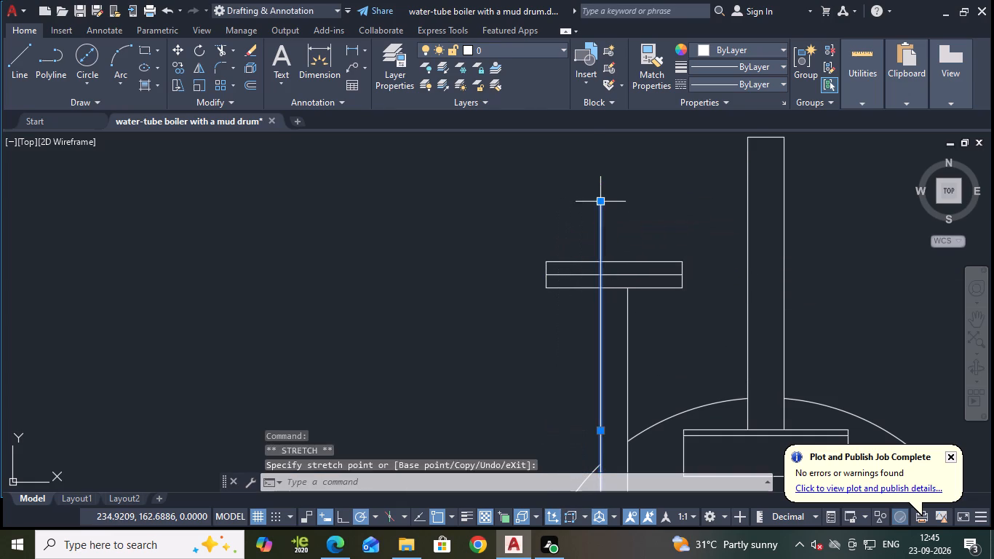
{"action": "key", "text": "Escape"}
{"action": "left_click", "coordinate": [629, 328]}
{"action": "left_click", "coordinate": [627, 284]}
{"action": "key", "text": "Escape"}
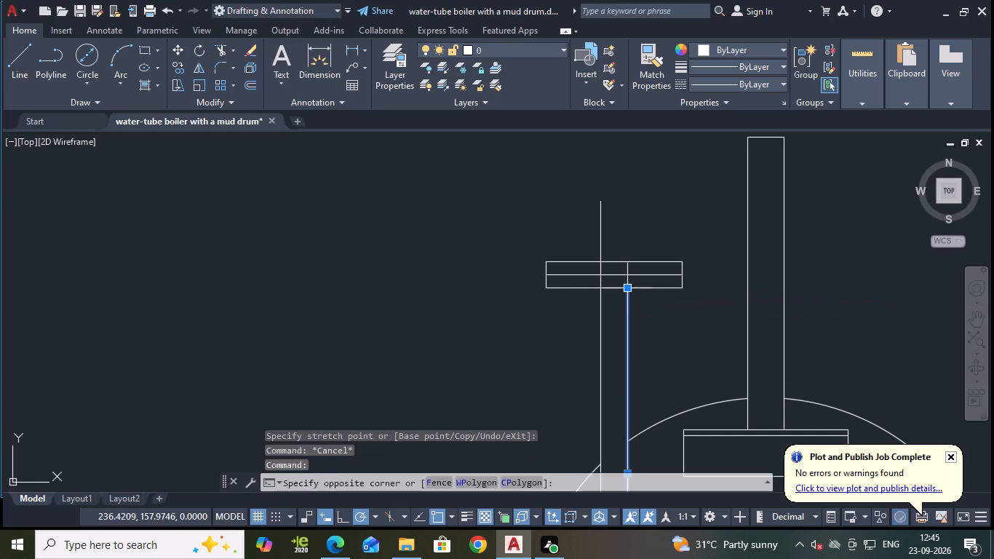
{"action": "left_click", "coordinate": [630, 291]}
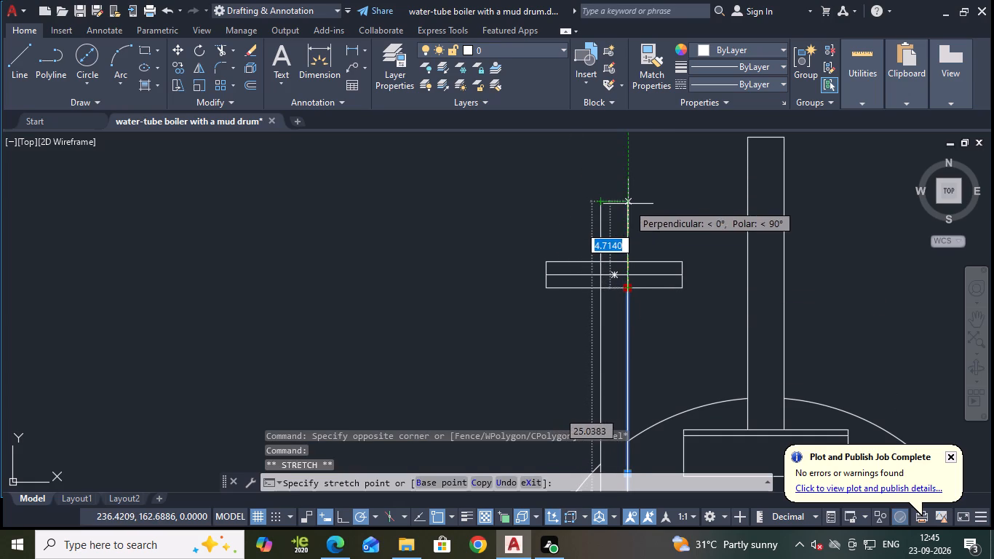
{"action": "left_click", "coordinate": [628, 204]}
{"action": "key", "text": "Escape"}
Close the top of the extended pipe above the cap with a horizontal line between its two vertical lines.
{"action": "key", "text": "l"}
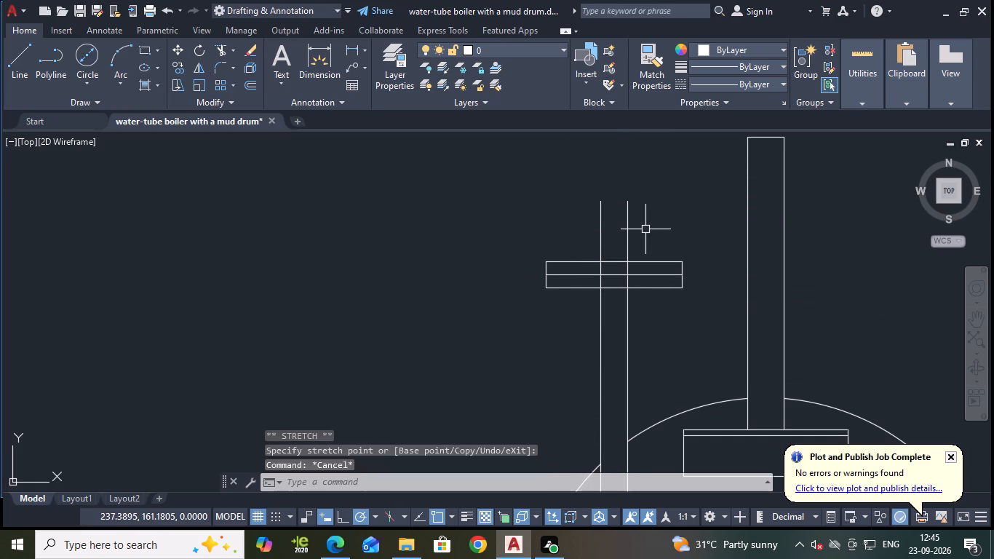
{"action": "key", "text": "Return"}
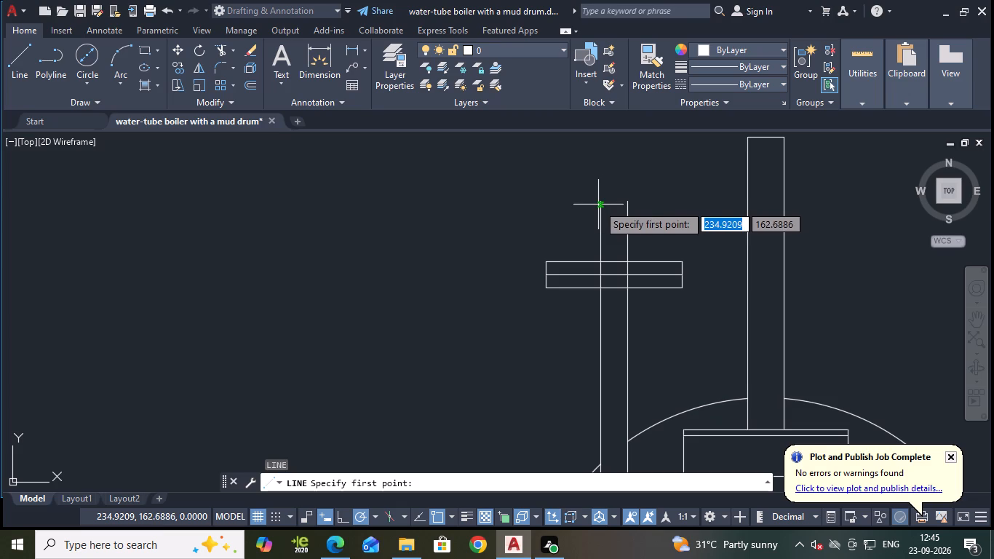
{"action": "scroll", "coordinate": [602, 205], "scroll_direction": "up", "scroll_amount": 2}
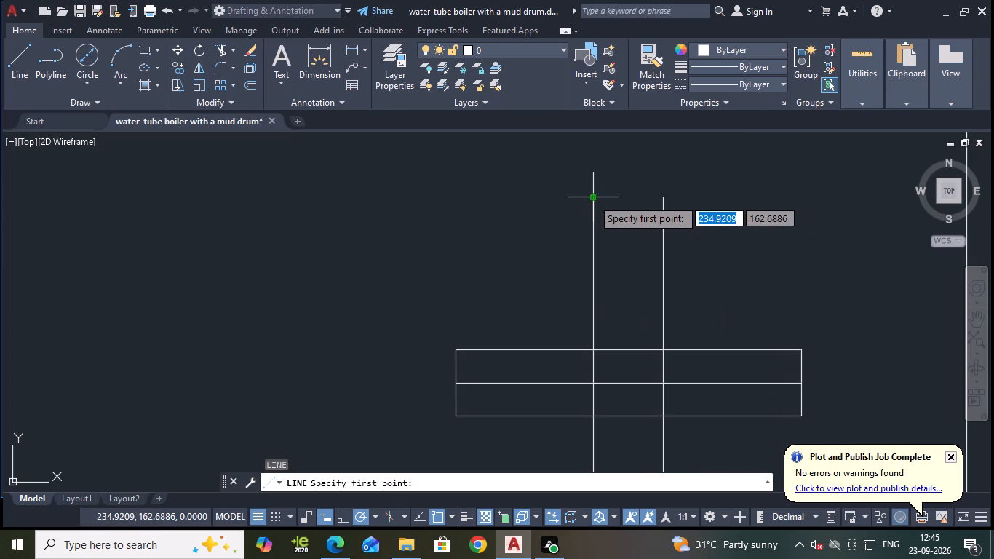
{"action": "left_click", "coordinate": [592, 199]}
{"action": "left_click", "coordinate": [661, 195]}
{"action": "scroll", "coordinate": [661, 195], "scroll_direction": "down", "scroll_amount": 2}
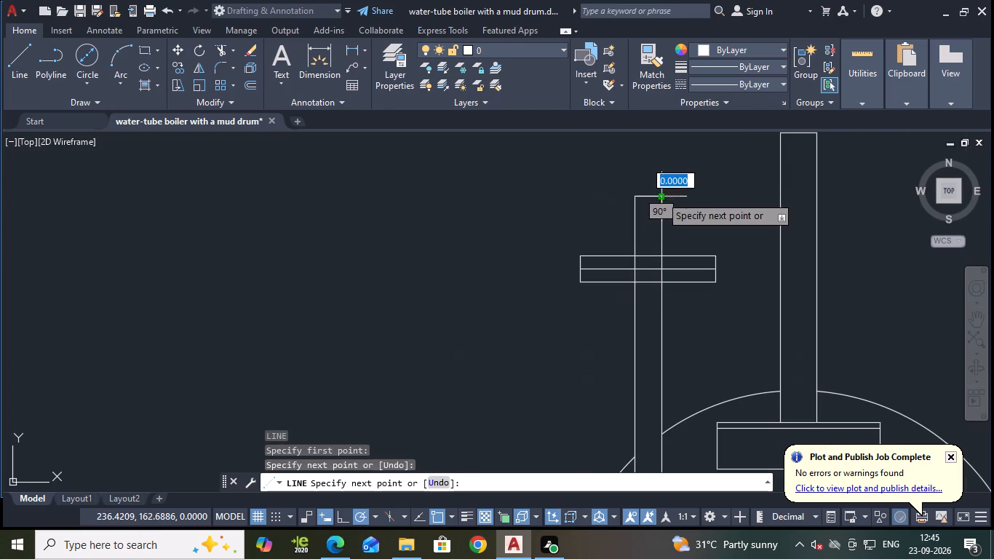
{"action": "key", "text": "Escape"}
Trim the pipe's two vertical lines inside the cap, along with the piece of the cap's lower edge between them.
{"action": "type", "text": "tr"}
{"action": "key", "text": "Return"}
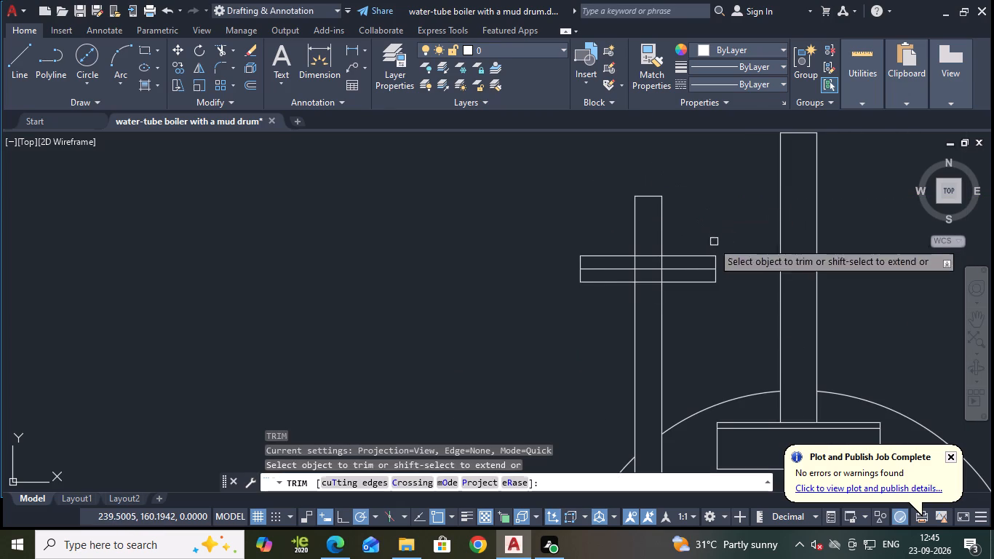
{"action": "left_click", "coordinate": [635, 265]}
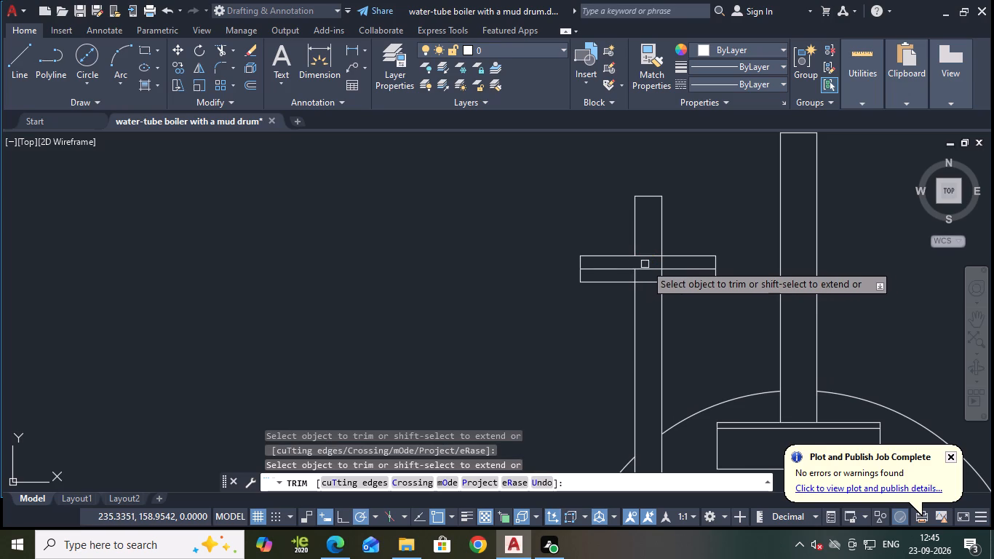
{"action": "left_click", "coordinate": [663, 263]}
{"action": "left_click", "coordinate": [659, 279]}
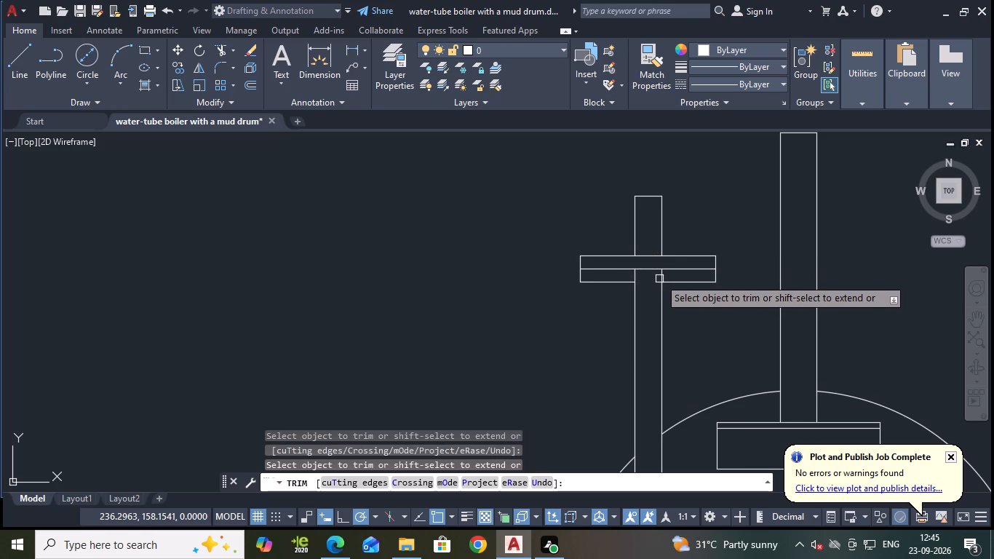
{"action": "left_click", "coordinate": [662, 274]}
{"action": "left_click", "coordinate": [635, 274]}
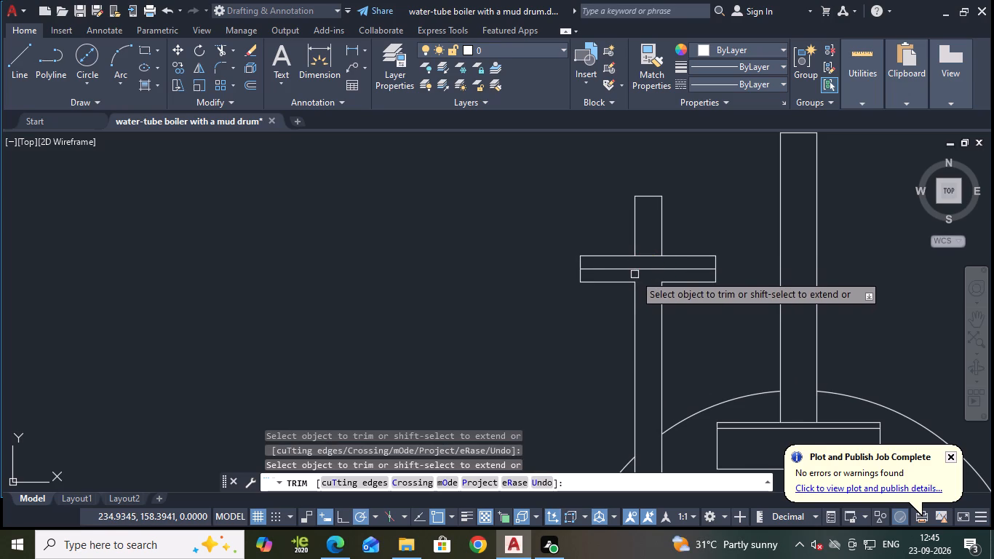
{"action": "key", "text": "Escape"}
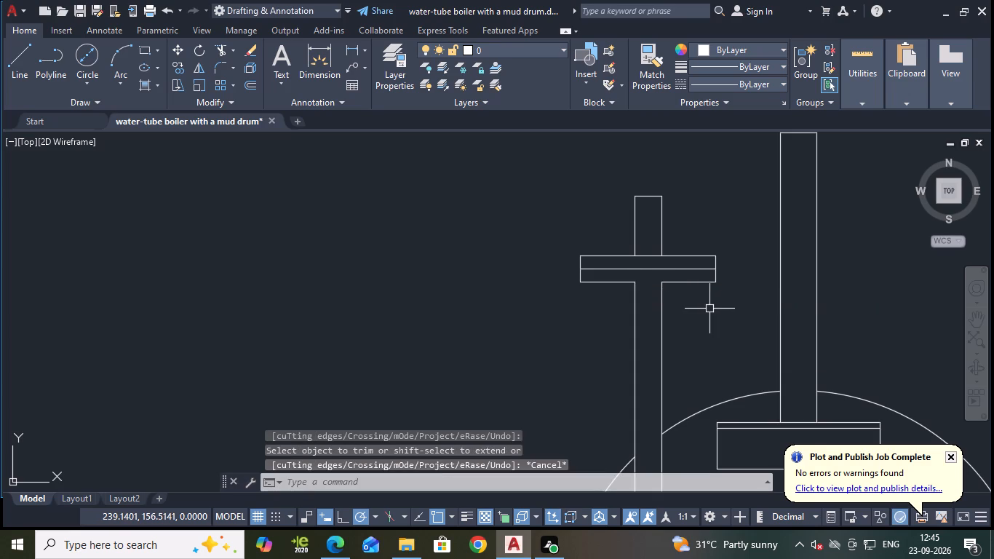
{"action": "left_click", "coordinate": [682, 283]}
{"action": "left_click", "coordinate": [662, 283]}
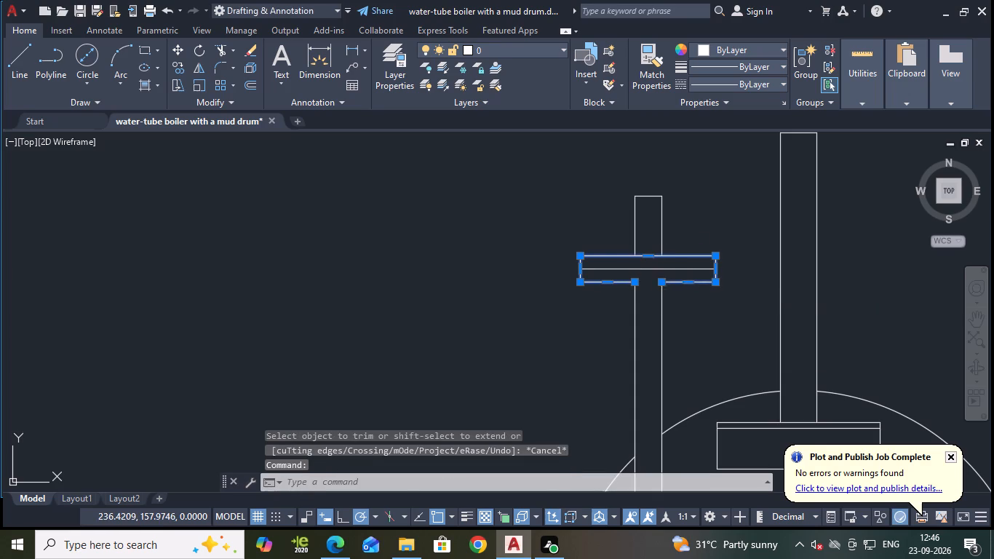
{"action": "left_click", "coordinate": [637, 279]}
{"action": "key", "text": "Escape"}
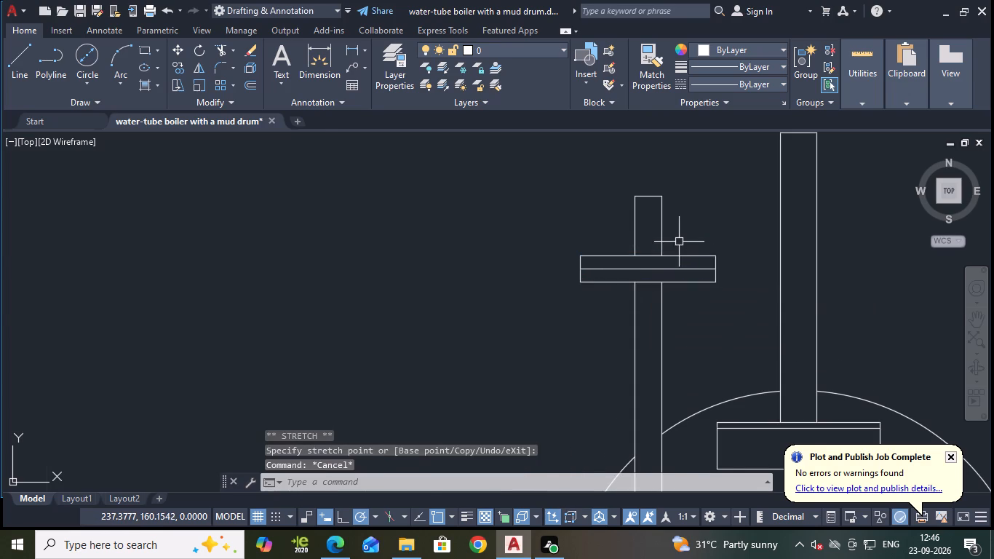
Move the short horizontal line closing the end view's capped pipe straight up by about 4.3.
{"action": "scroll", "coordinate": [679, 242], "scroll_direction": "down", "scroll_amount": 2}
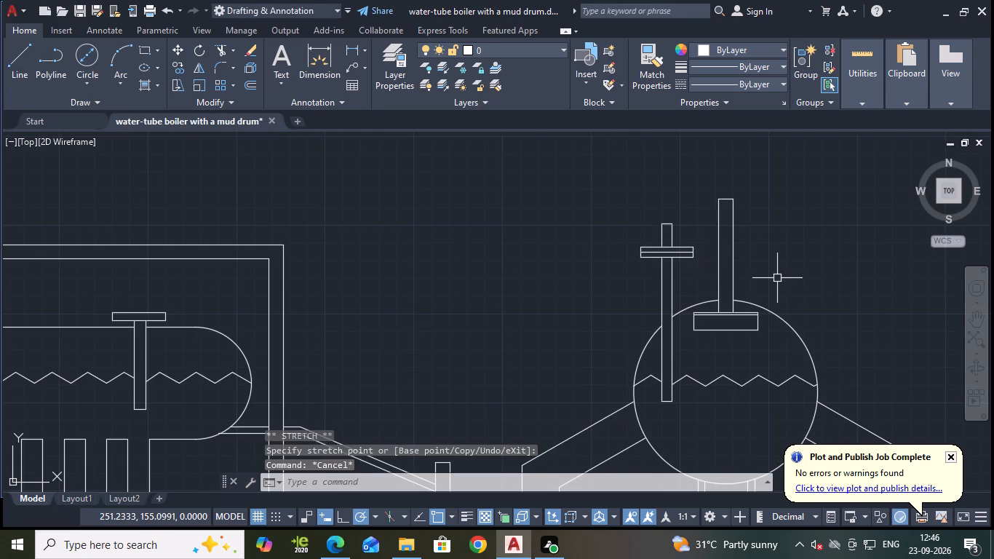
{"action": "scroll", "coordinate": [777, 278], "scroll_direction": "down", "scroll_amount": 1}
{"action": "middle_click_drag", "start_coordinate": [779, 277], "coordinate": [758, 277]}
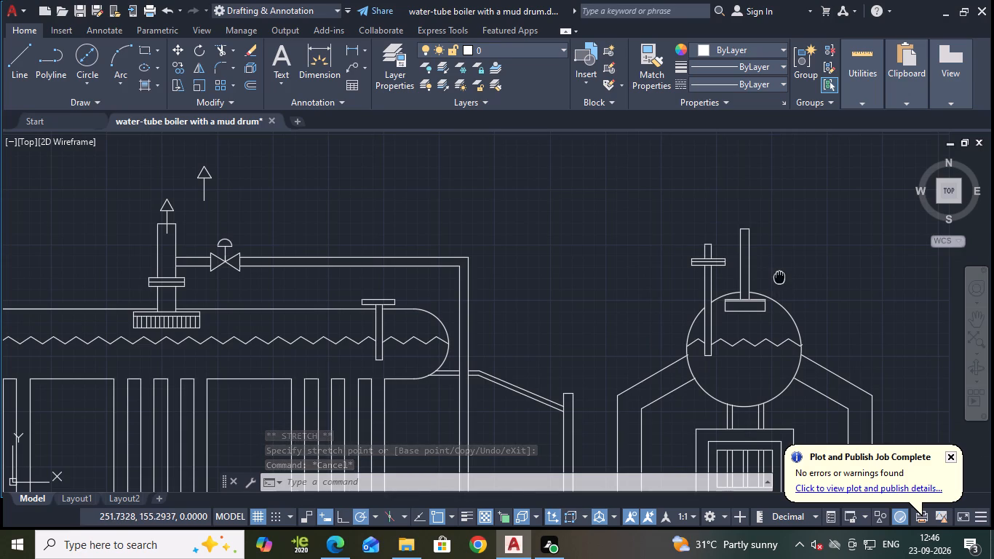
{"action": "middle_click_drag", "start_coordinate": [758, 277], "coordinate": [737, 282]}
{"action": "scroll", "coordinate": [721, 283], "scroll_direction": "up", "scroll_amount": 1}
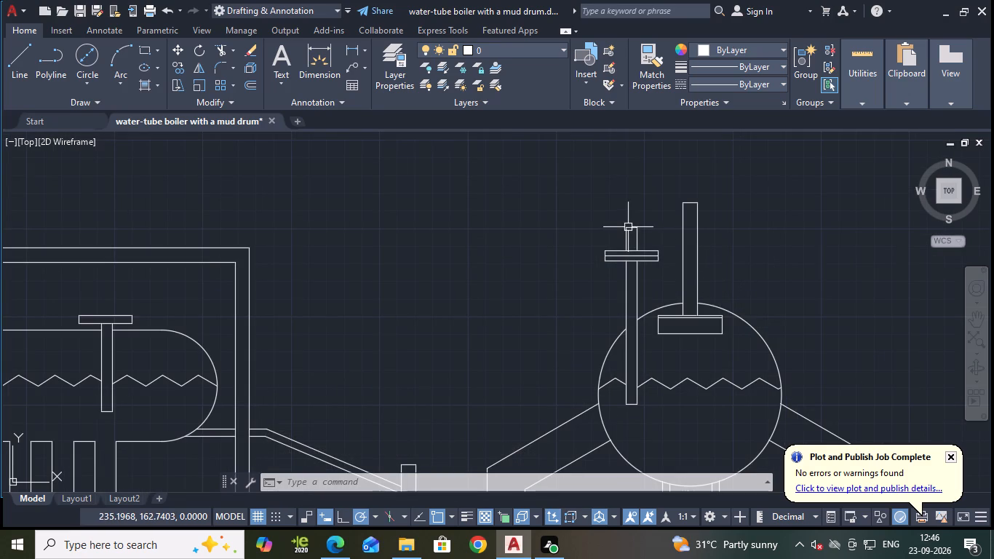
{"action": "left_click", "coordinate": [631, 229]}
{"action": "left_click", "coordinate": [632, 227]}
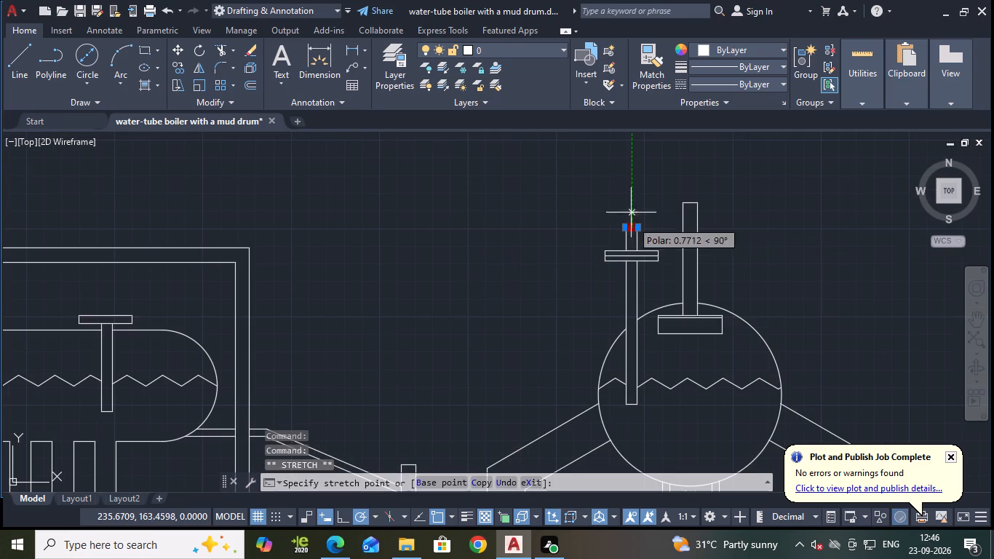
{"action": "left_click", "coordinate": [629, 197]}
{"action": "key", "text": "Escape"}
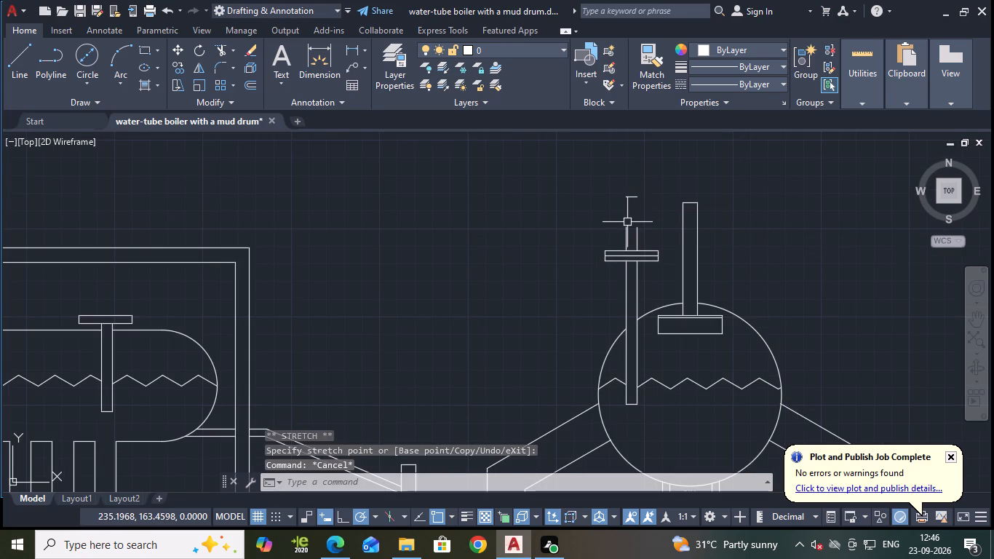
Stretch the pipe's two vertical lines above the cap up to the ends of the detached top line, about 7.6 long each.
{"action": "left_click", "coordinate": [627, 229]}
{"action": "left_click", "coordinate": [627, 229]}
{"action": "scroll", "coordinate": [646, 218], "scroll_direction": "up", "scroll_amount": 3}
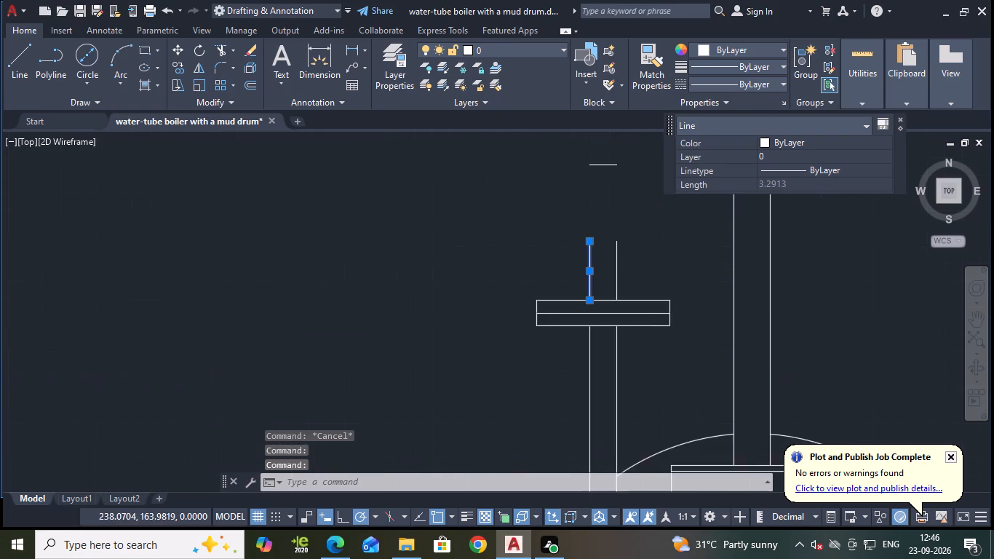
{"action": "key", "text": "Escape"}
{"action": "left_click", "coordinate": [555, 298]}
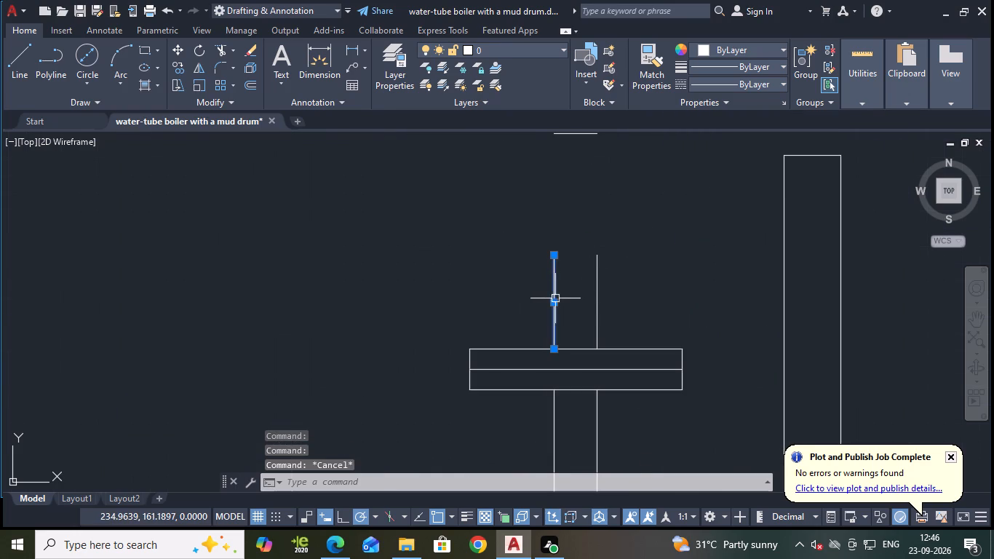
{"action": "left_click", "coordinate": [555, 258]}
{"action": "scroll", "coordinate": [563, 200], "scroll_direction": "down", "scroll_amount": 1}
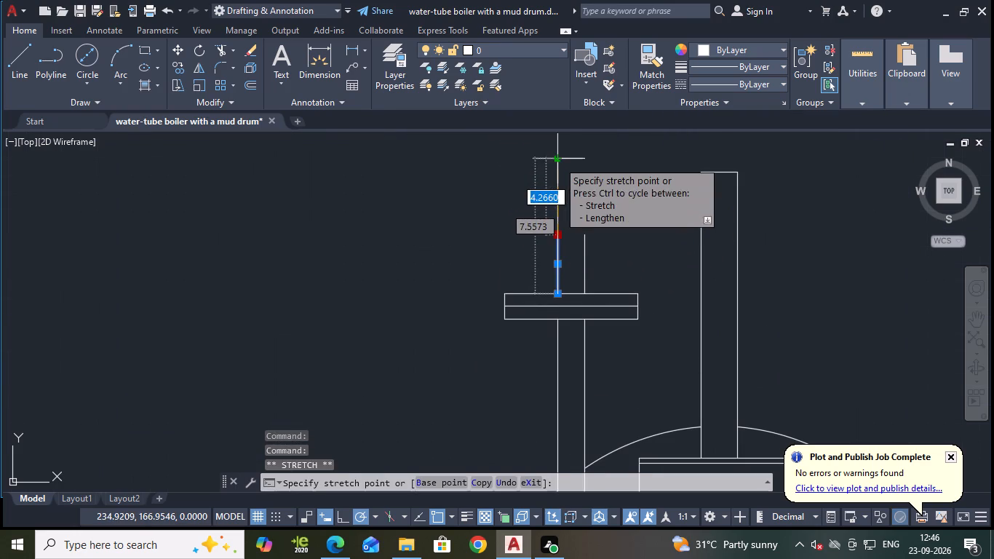
{"action": "left_click", "coordinate": [558, 161]}
{"action": "key", "text": "Escape"}
{"action": "left_click", "coordinate": [589, 262]}
{"action": "left_click", "coordinate": [583, 254]}
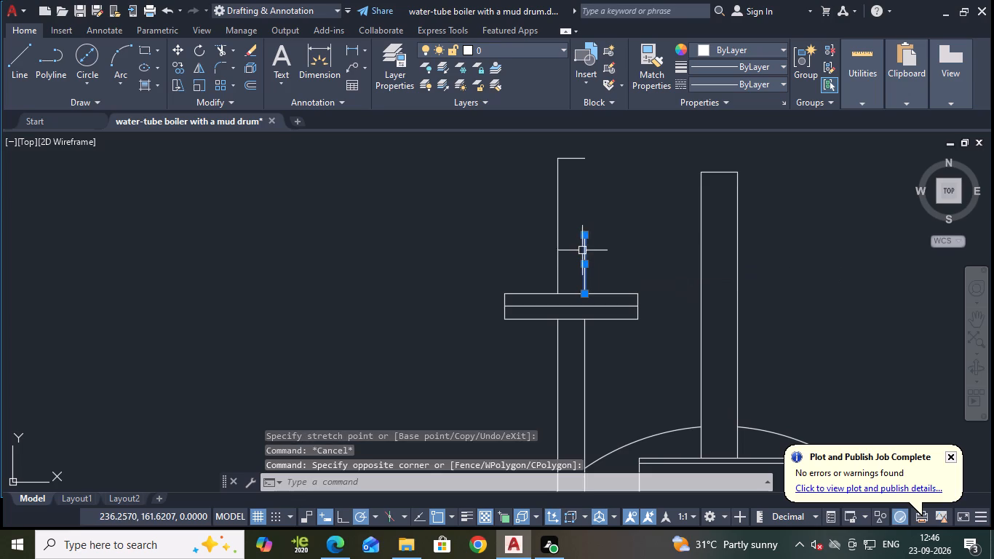
{"action": "left_click", "coordinate": [584, 235]}
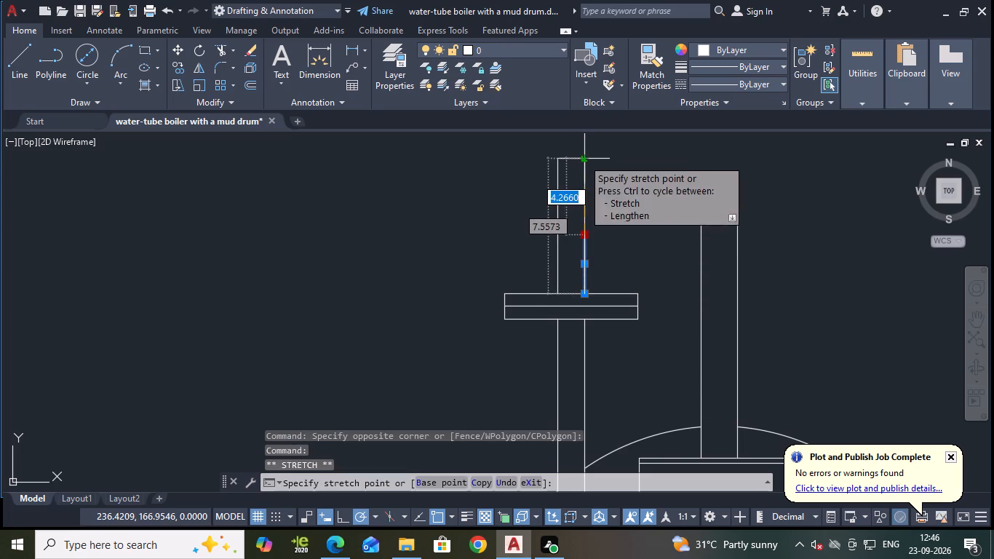
{"action": "left_click", "coordinate": [583, 159]}
{"action": "key", "text": "Escape"}
Save the drawing.
{"action": "scroll", "coordinate": [629, 190], "scroll_direction": "down", "scroll_amount": 2}
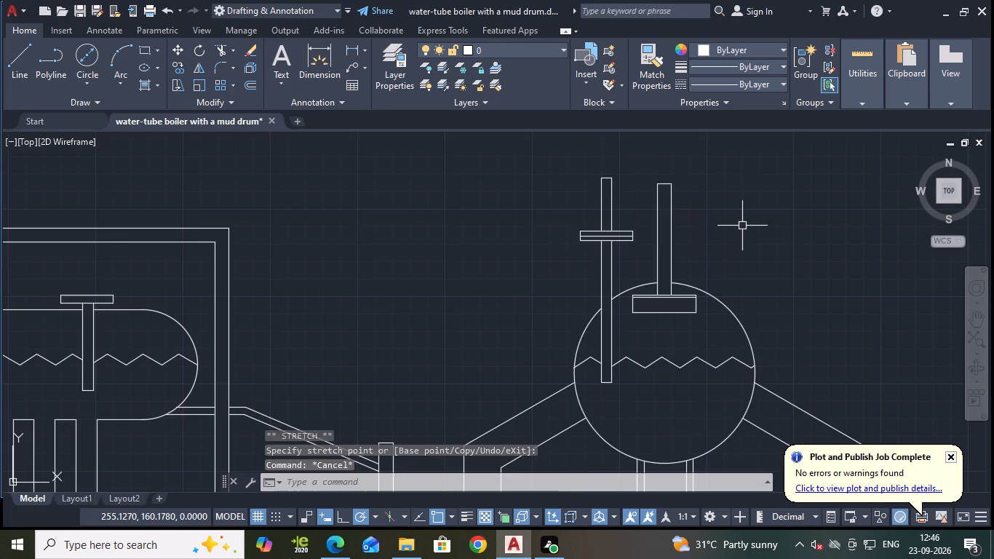
{"action": "scroll", "coordinate": [742, 226], "scroll_direction": "down", "scroll_amount": 3}
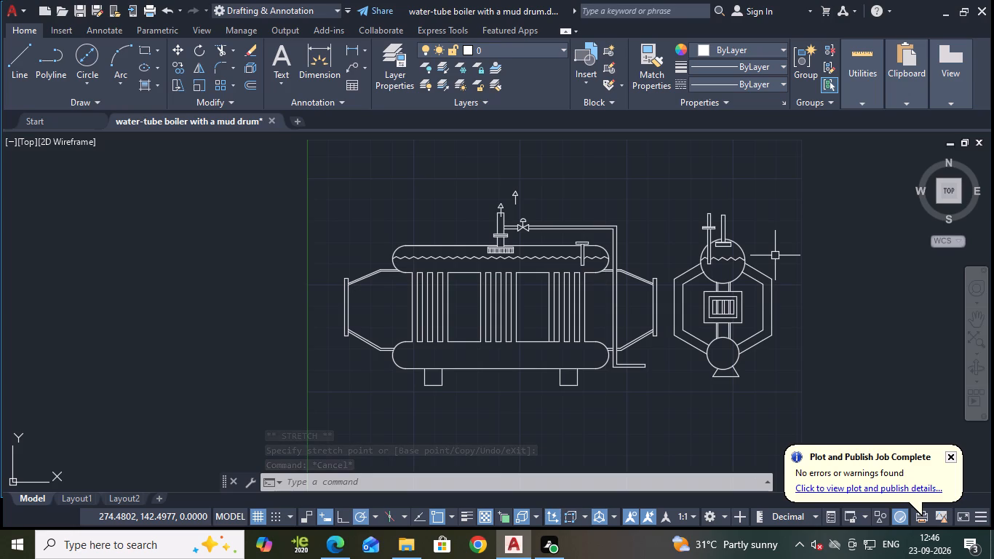
{"action": "key", "text": "ctrl+s"}
Draw a small rectangle about 3.9 wide by 1.7 high in the empty space left of the end view's capped pipe.
{"action": "scroll", "coordinate": [731, 249], "scroll_direction": "up", "scroll_amount": 3}
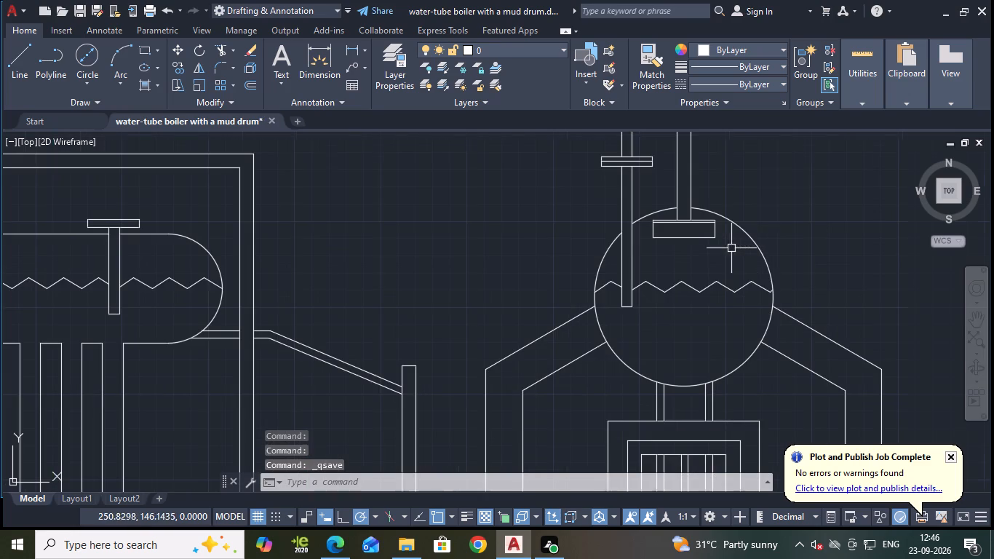
{"action": "middle_click_drag", "start_coordinate": [704, 183], "coordinate": [631, 252]}
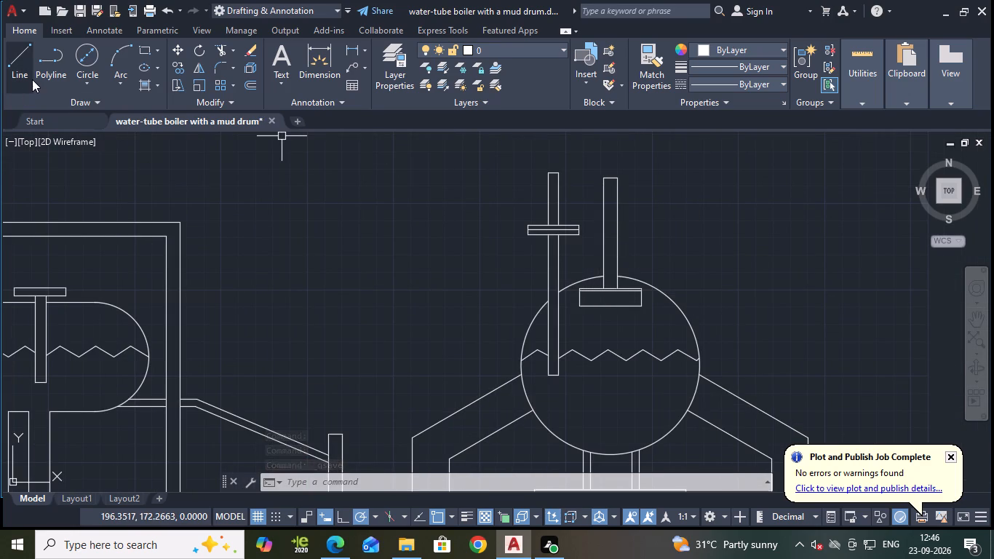
{"action": "left_click", "coordinate": [143, 51]}
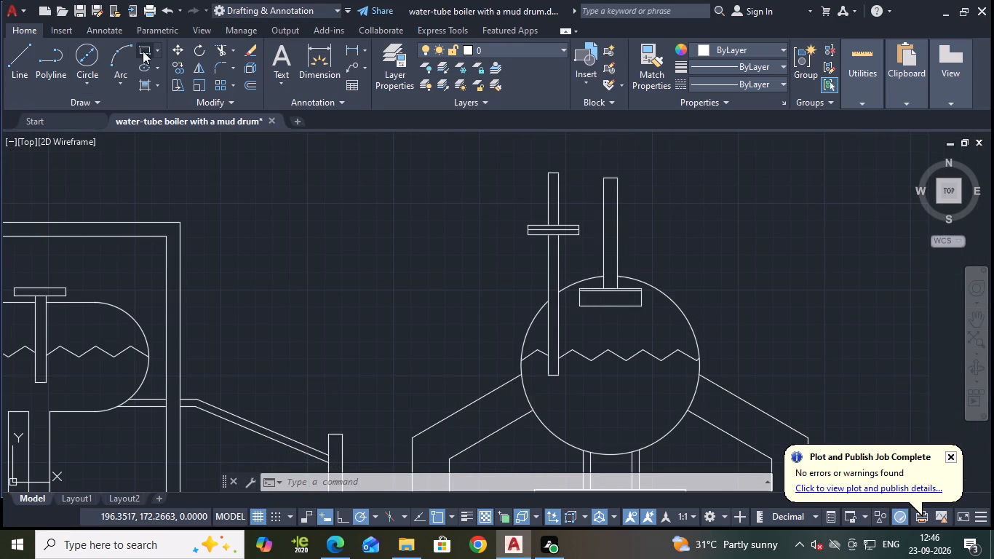
{"action": "left_click", "coordinate": [453, 247]}
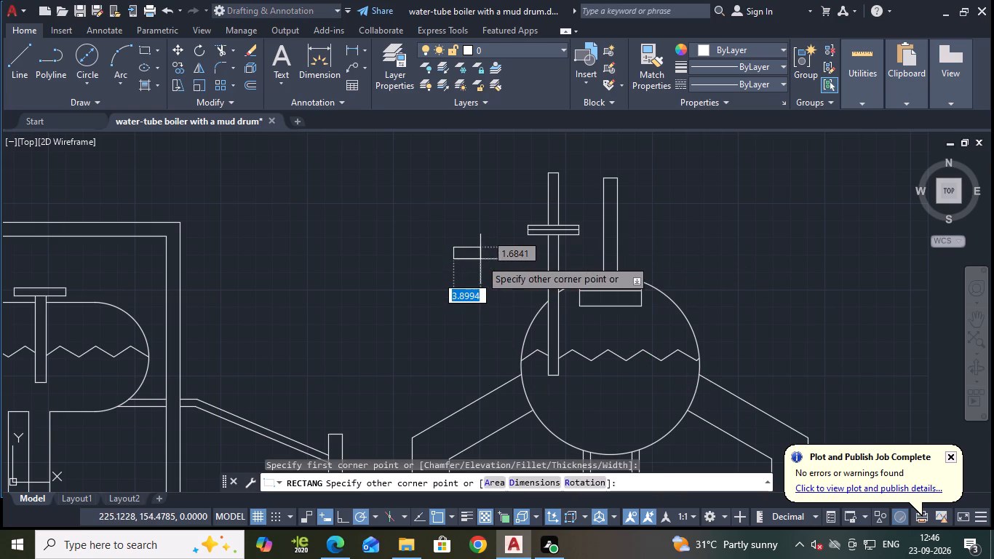
{"action": "left_click", "coordinate": [480, 259]}
Move the small rectangle onto the steam outlet pipe, centred across it between the drum and the pipe's top.
{"action": "left_click_drag", "start_coordinate": [438, 237], "coordinate": [448, 240]}
{"action": "left_click", "coordinate": [490, 266]}
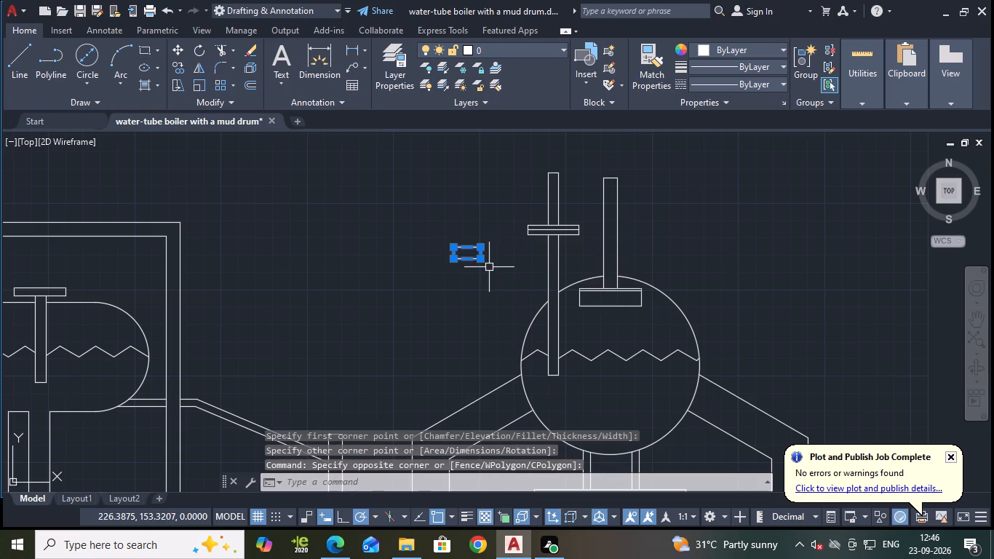
{"action": "key", "text": "m"}
{"action": "key", "text": "Return"}
{"action": "left_click", "coordinate": [469, 251]}
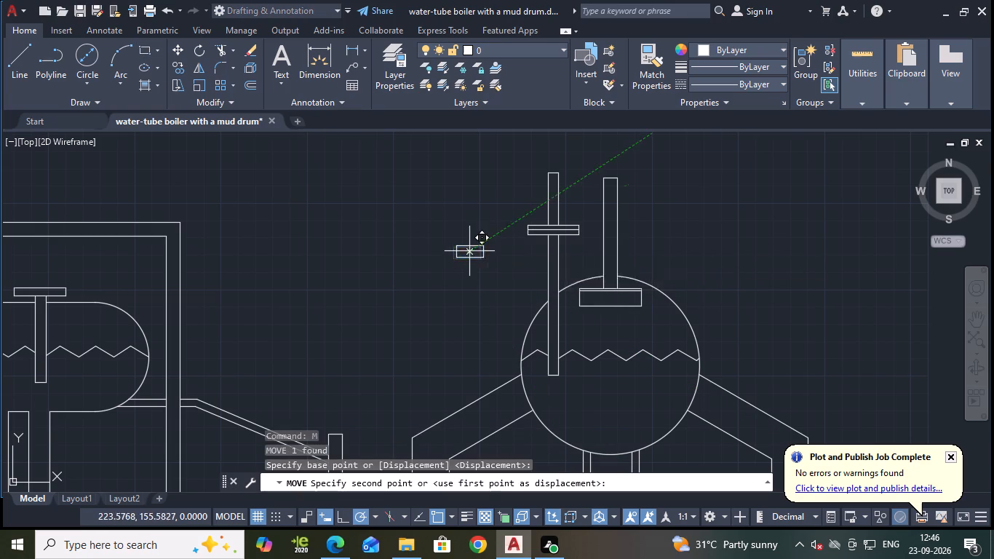
{"action": "left_click", "coordinate": [611, 245]}
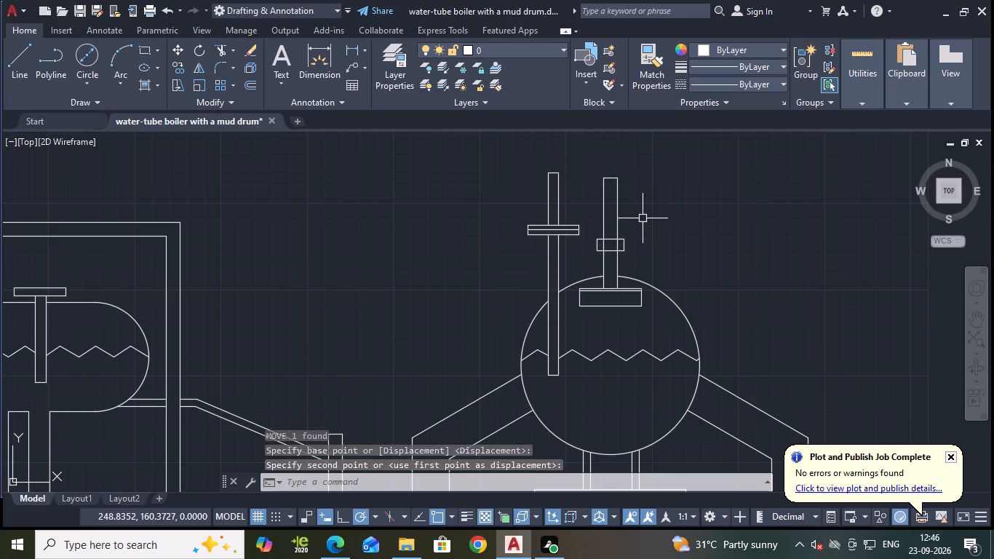
{"action": "key", "text": "Escape"}
Draw a horizontal line through the middle of the small rectangle, from its left edge's midpoint to just past its right edge.
{"action": "key", "text": "l"}
{"action": "key", "text": "Return"}
{"action": "scroll", "coordinate": [608, 250], "scroll_direction": "up", "scroll_amount": 2}
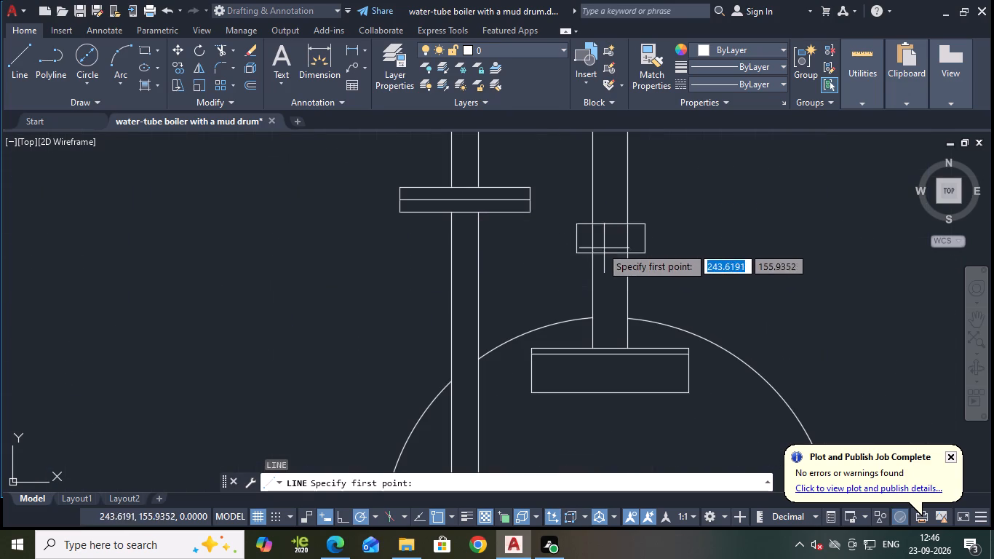
{"action": "left_click", "coordinate": [578, 239]}
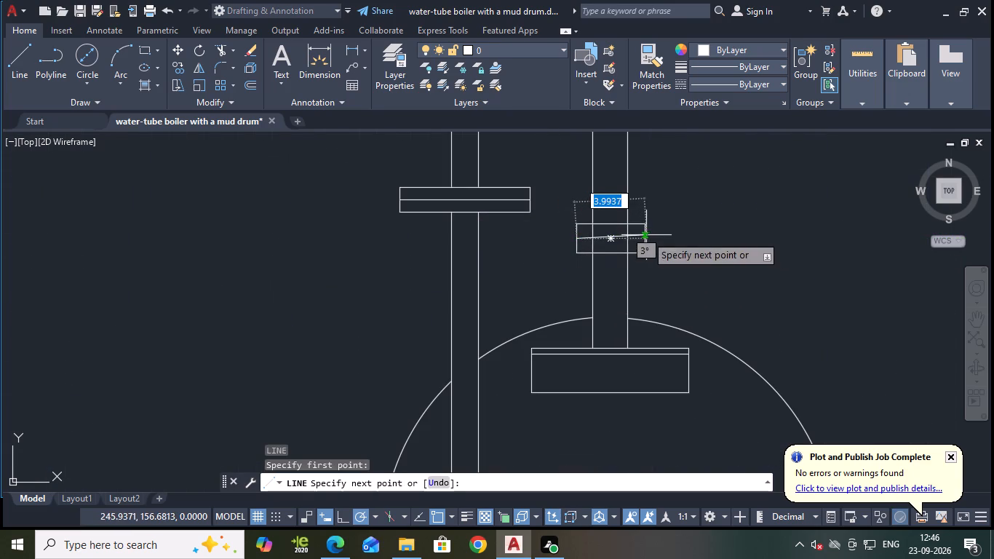
{"action": "left_click", "coordinate": [654, 238]}
{"action": "key", "text": "Escape"}
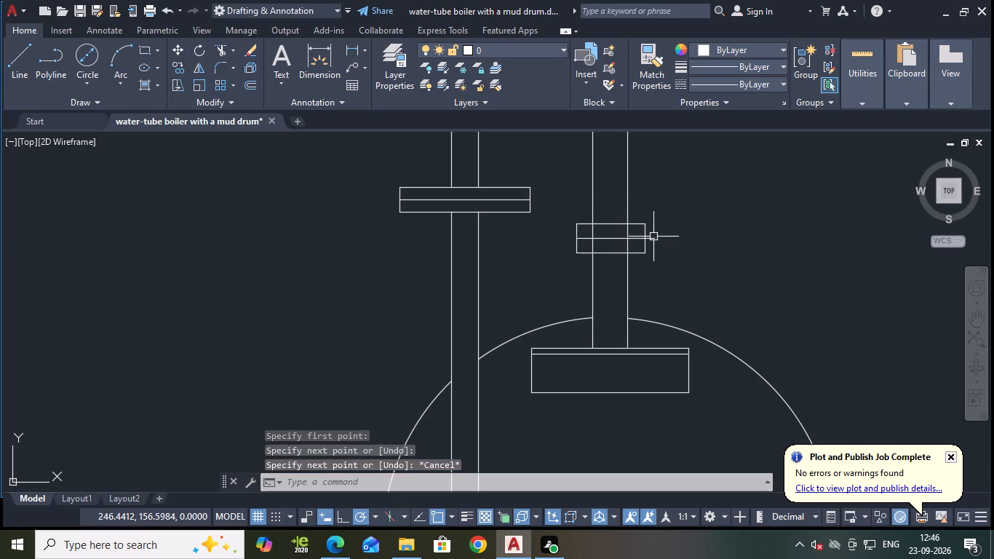
Trim the outlet pipe's two vertical lines inside the small rectangle and the middle line's end overhanging the right edge.
{"action": "type", "text": "tr"}
{"action": "key", "text": "Return"}
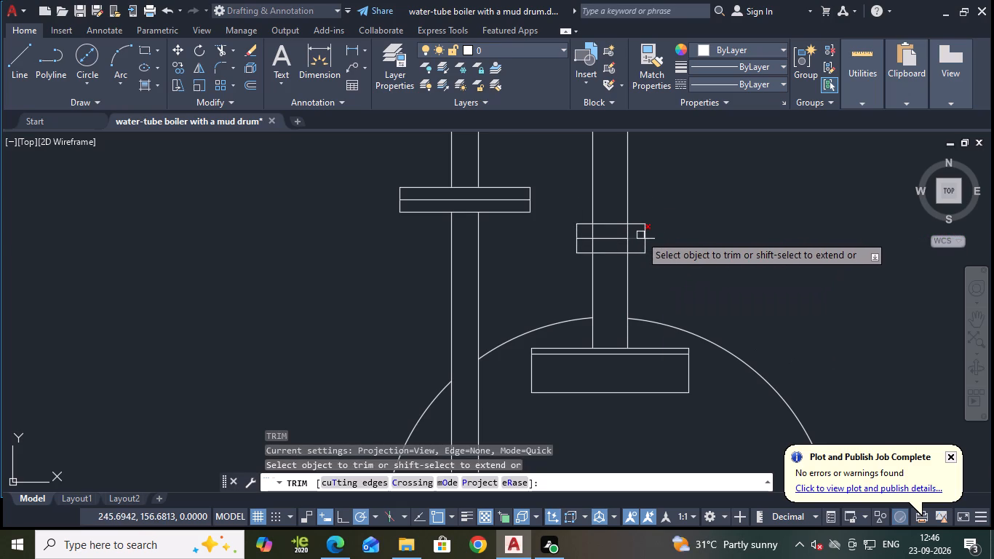
{"action": "left_click", "coordinate": [593, 247]}
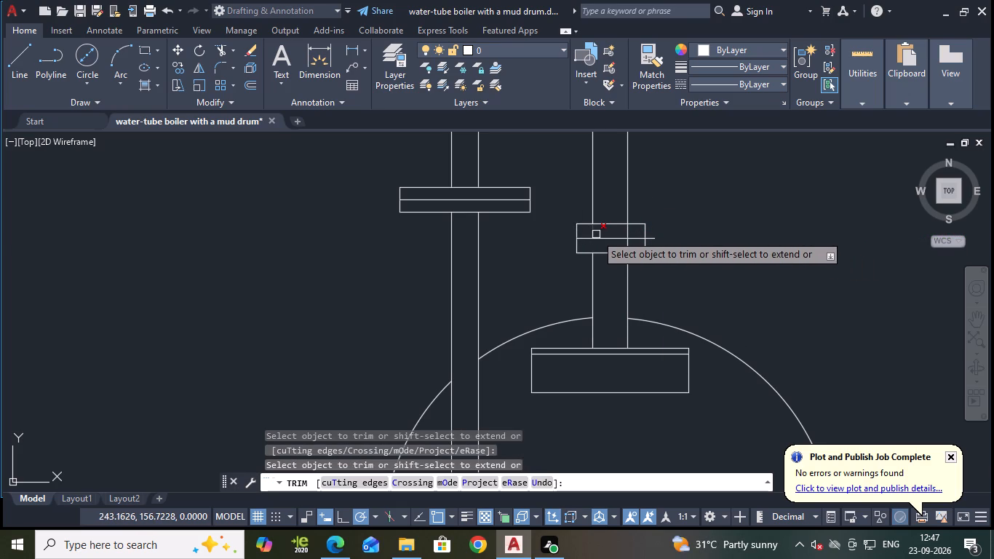
{"action": "left_click", "coordinate": [594, 234]}
{"action": "left_click", "coordinate": [630, 233]}
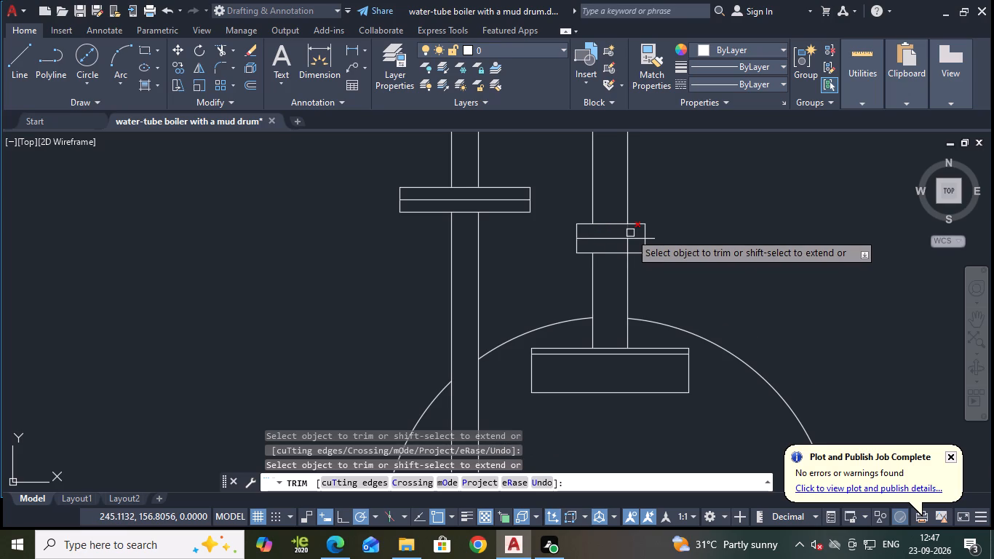
{"action": "left_click", "coordinate": [626, 247]}
{"action": "left_click", "coordinate": [656, 237]}
{"action": "scroll", "coordinate": [706, 222], "scroll_direction": "down", "scroll_amount": 2}
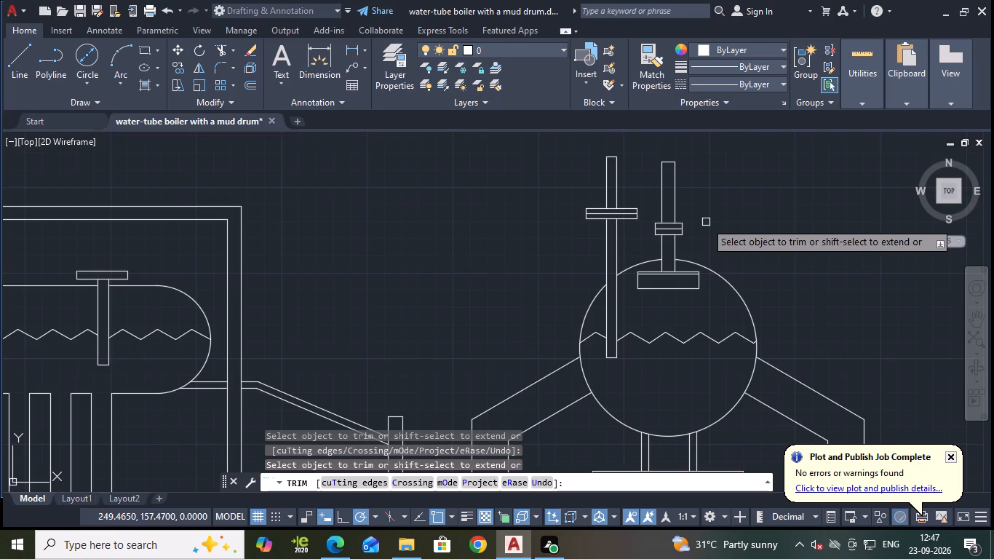
{"action": "key", "text": "Escape"}
Save the drawing.
{"action": "key", "text": "ctrl+s"}
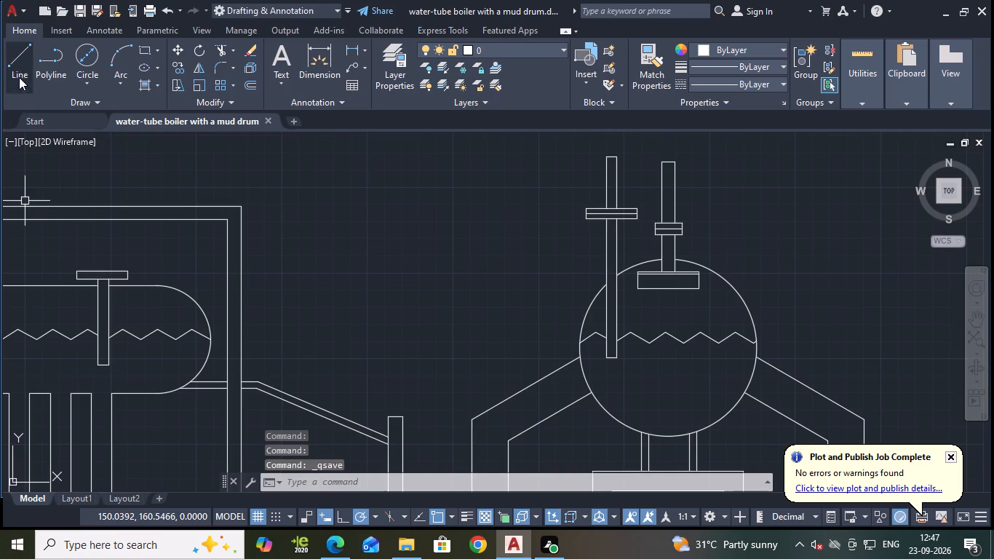
Draw a vertical line about 2.1 long near the left end of the box inside the drum, from its inner horizontal line to its bottom edge.
{"action": "scroll", "coordinate": [700, 354], "scroll_direction": "up", "scroll_amount": 1}
{"action": "left_click", "coordinate": [20, 55]}
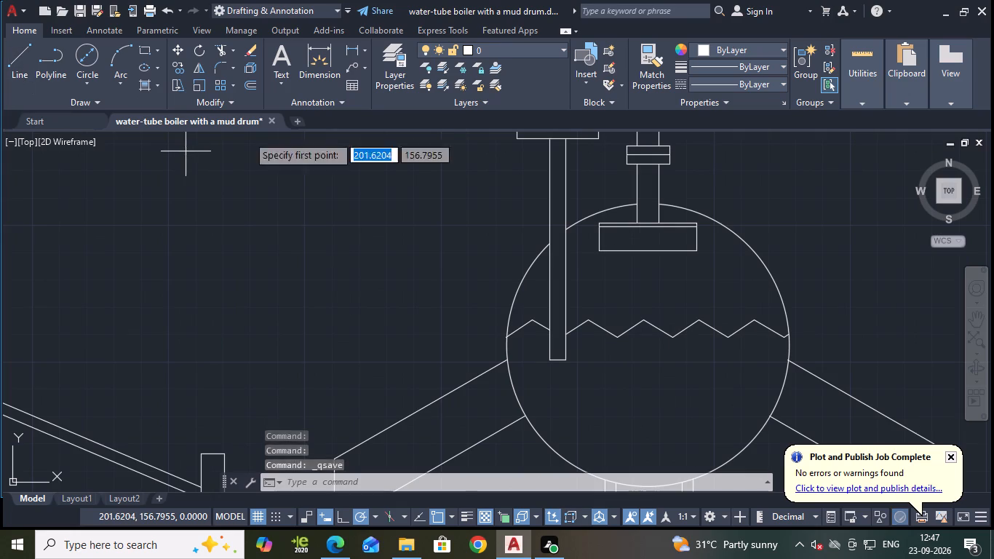
{"action": "left_click", "coordinate": [606, 227]}
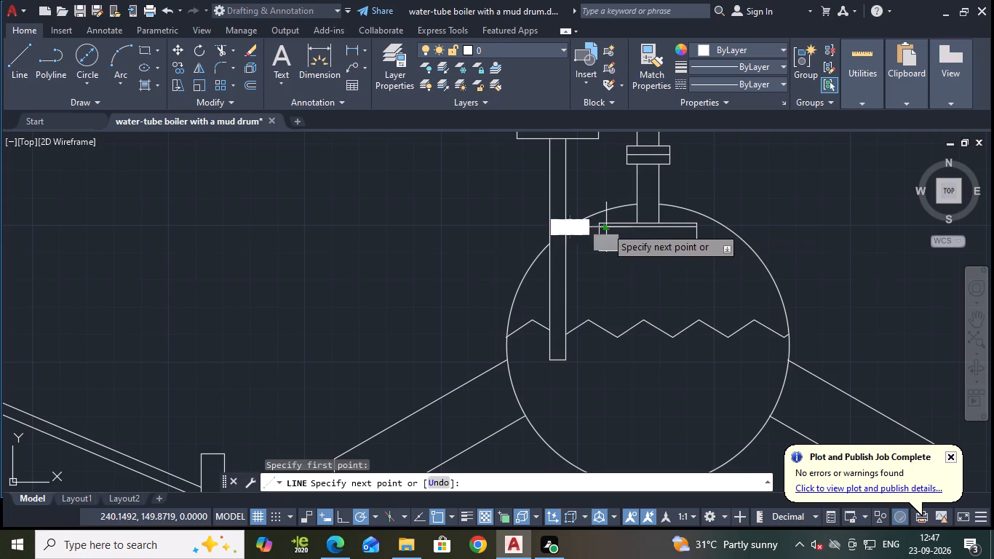
{"action": "left_click", "coordinate": [607, 250]}
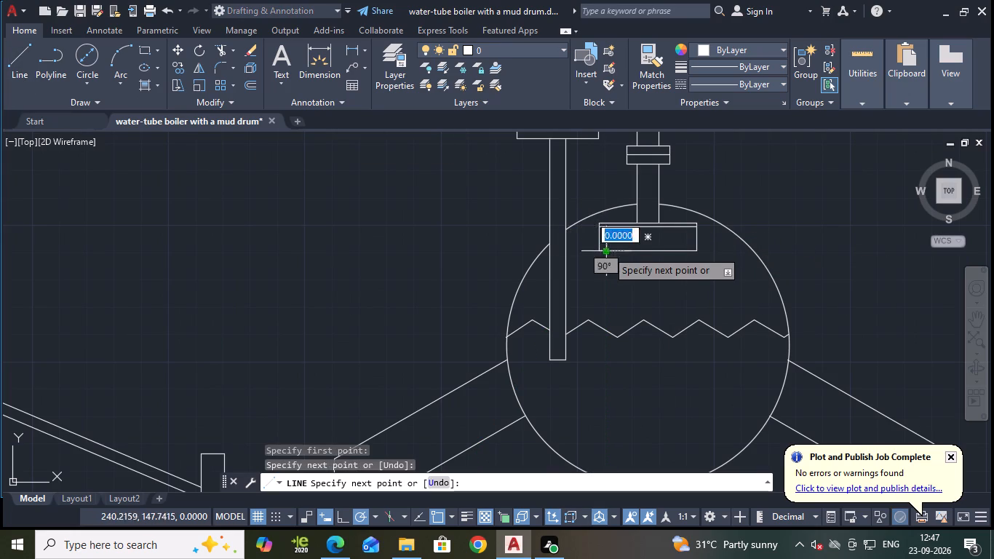
{"action": "key", "text": "Escape"}
Offset the vertical line near the left end of the box inside the end-view drum by 1 unit to the right.
{"action": "scroll", "coordinate": [611, 242], "scroll_direction": "up", "scroll_amount": 1}
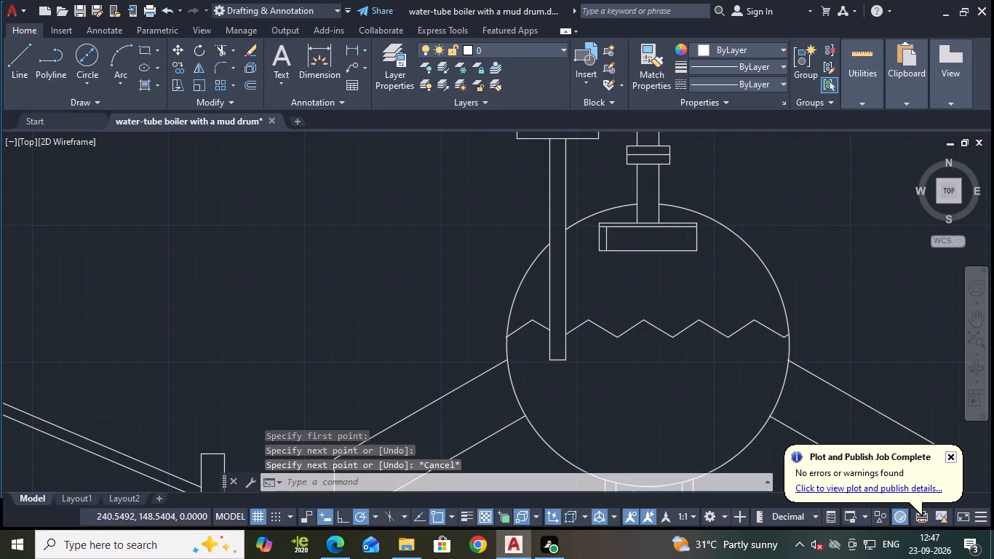
{"action": "key", "text": "o"}
{"action": "key", "text": "Return"}
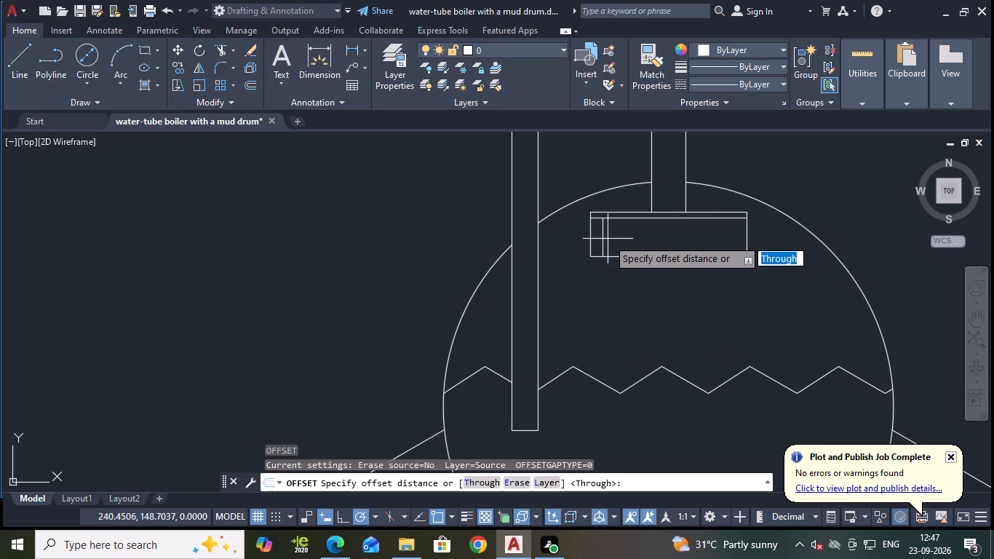
{"action": "key", "text": "Return"}
{"action": "left_click", "coordinate": [603, 237]}
{"action": "key", "text": "1"}
{"action": "key", "text": "Return"}
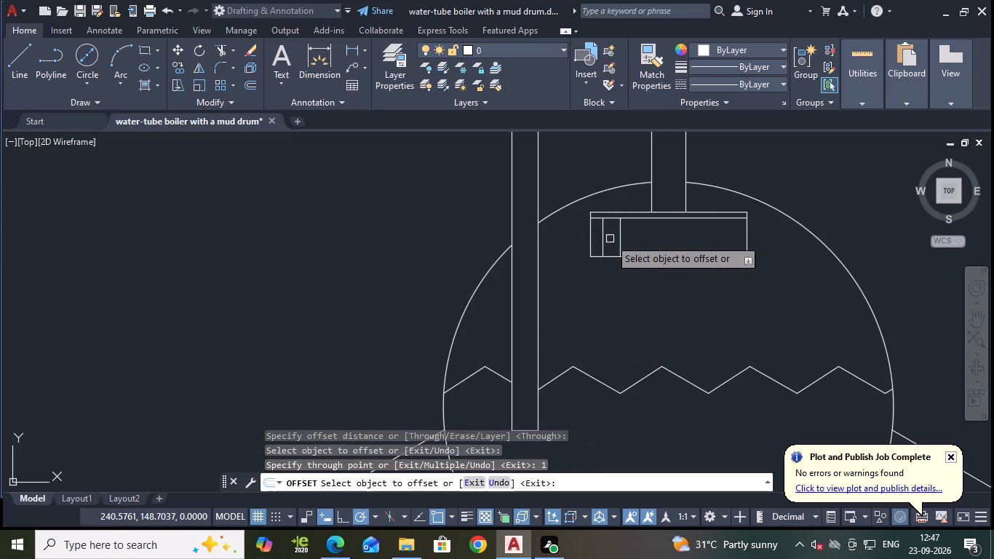
{"action": "left_click", "coordinate": [619, 240]}
{"action": "key", "text": "Return"}
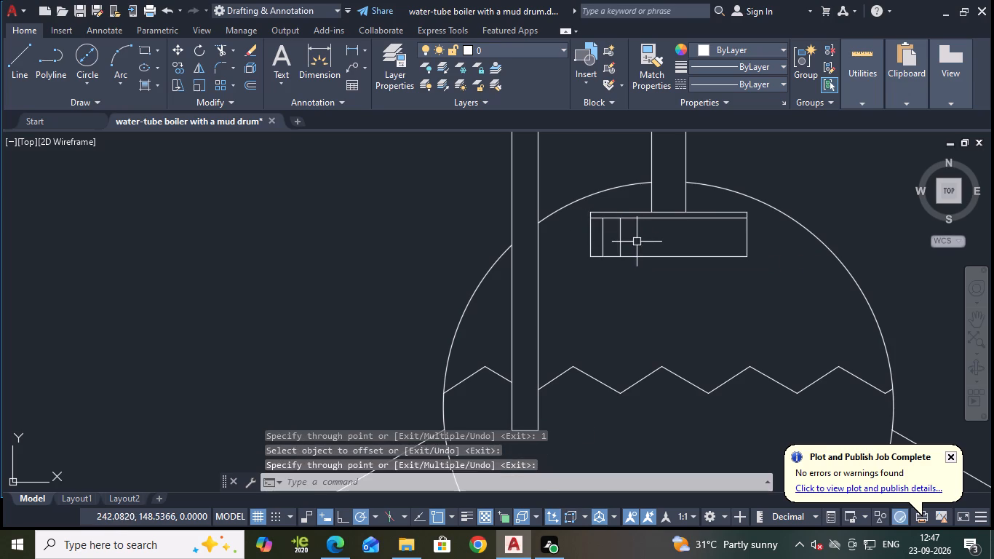
{"action": "left_click", "coordinate": [637, 241]}
{"action": "left_click", "coordinate": [635, 241]}
{"action": "left_click", "coordinate": [621, 238]}
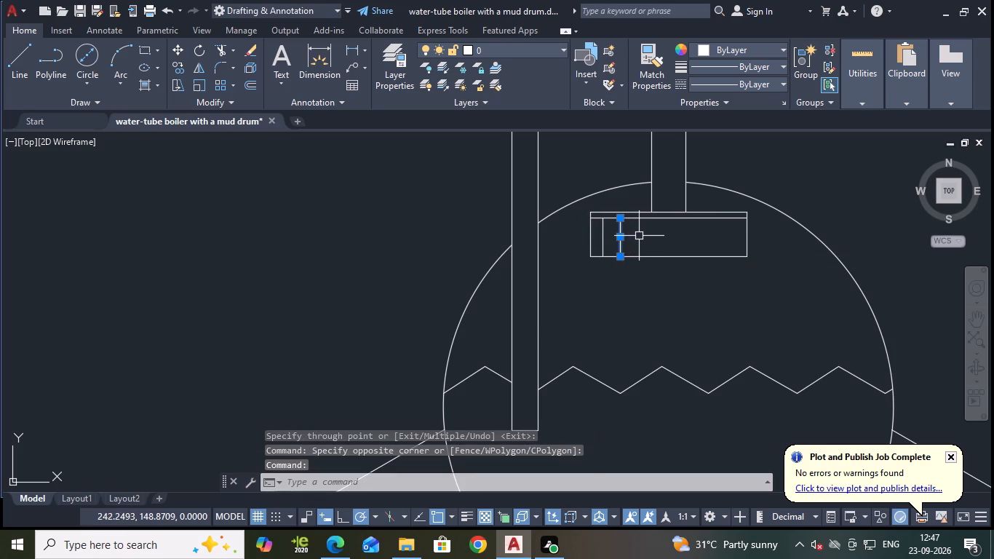
{"action": "key", "text": "Escape"}
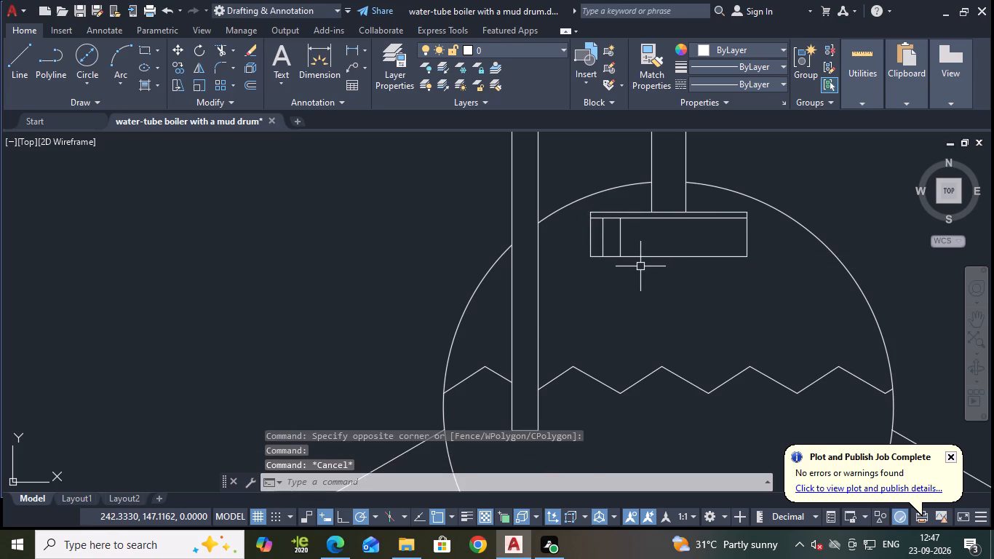
Copy the offset vertical line horizontally to the right at distances of 1, 2, 3, 4, 5, 6 and 8 units.
{"action": "type", "text": "co"}
{"action": "key", "text": "Return"}
{"action": "left_click", "coordinate": [619, 245]}
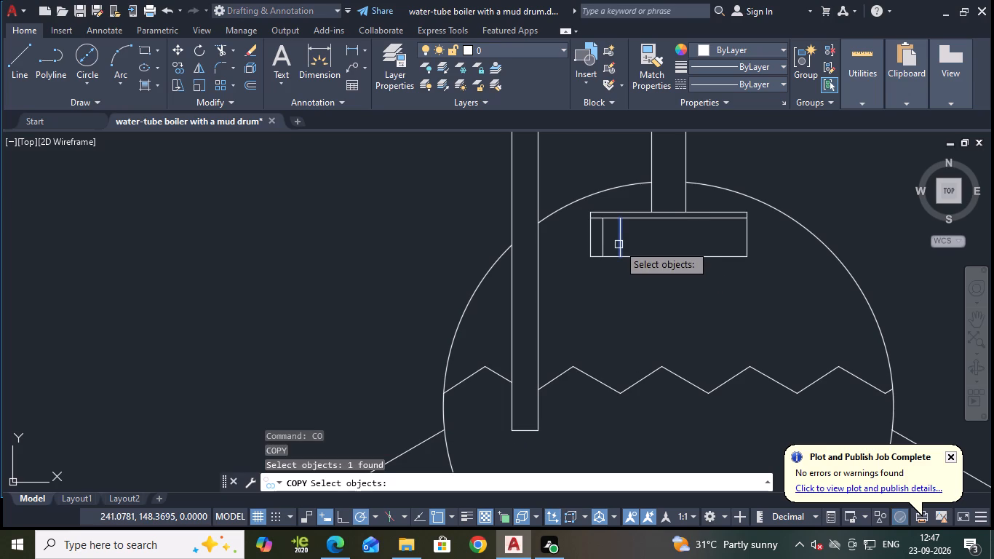
{"action": "key", "text": "Return"}
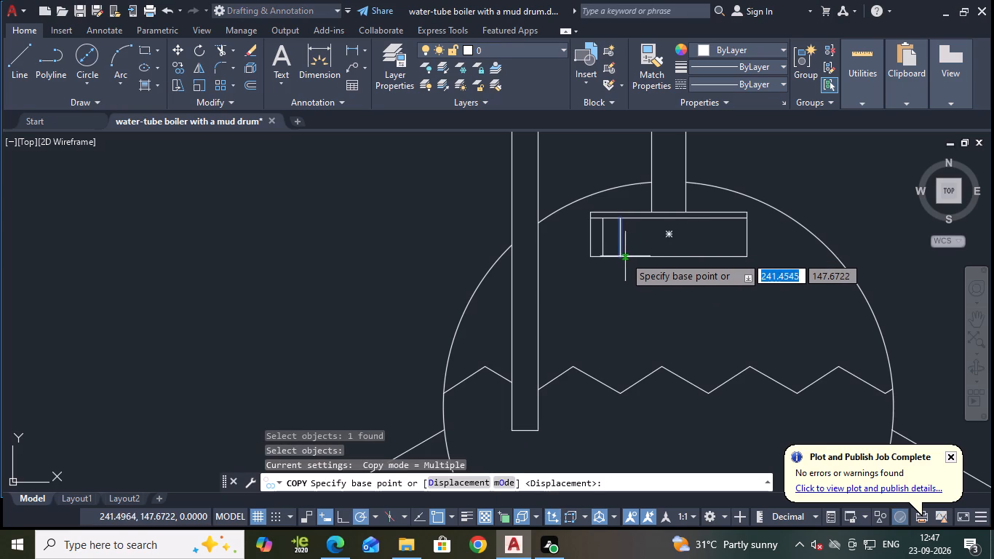
{"action": "left_click", "coordinate": [619, 256]}
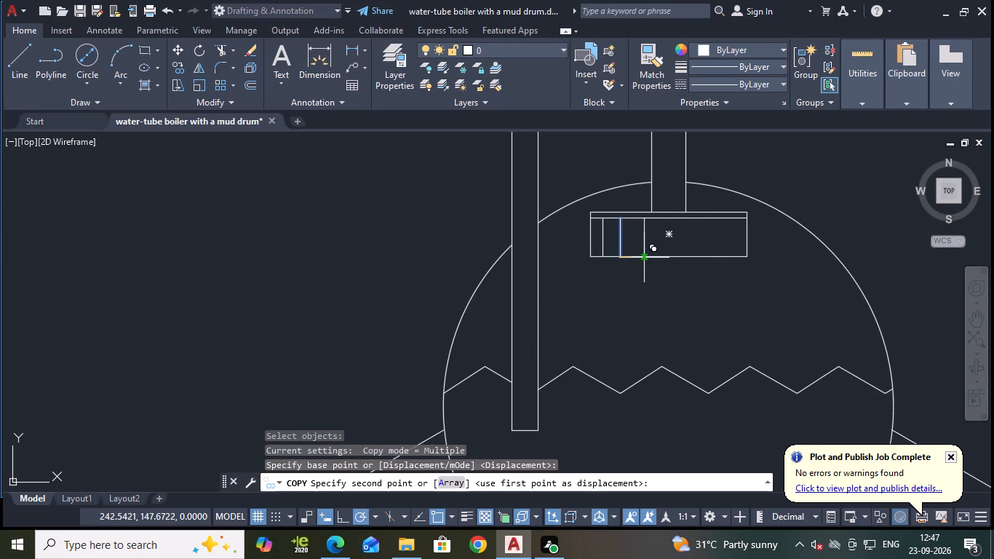
{"action": "key", "text": "1"}
{"action": "key", "text": "Return"}
{"action": "key", "text": "2"}
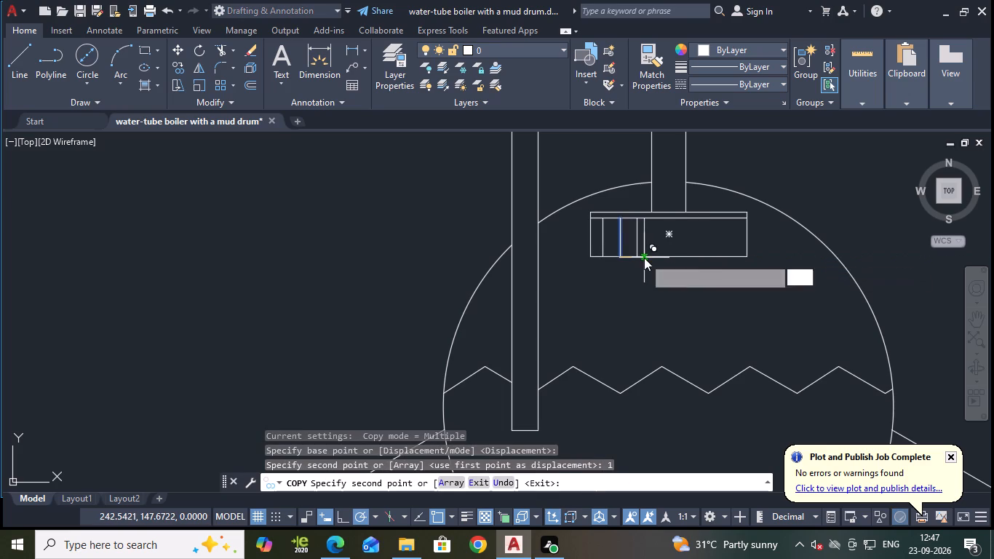
{"action": "key", "text": "Return"}
{"action": "key", "text": "3"}
{"action": "key", "text": "Return"}
{"action": "key", "text": "4"}
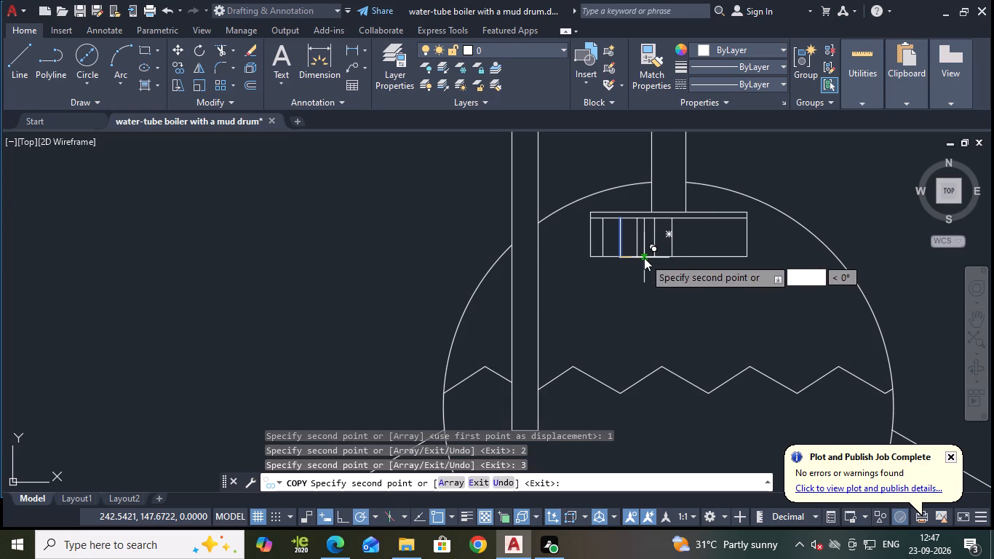
{"action": "key", "text": "Return"}
{"action": "key", "text": "5"}
{"action": "key", "text": "Return"}
{"action": "key", "text": "6"}
{"action": "key", "text": "Return"}
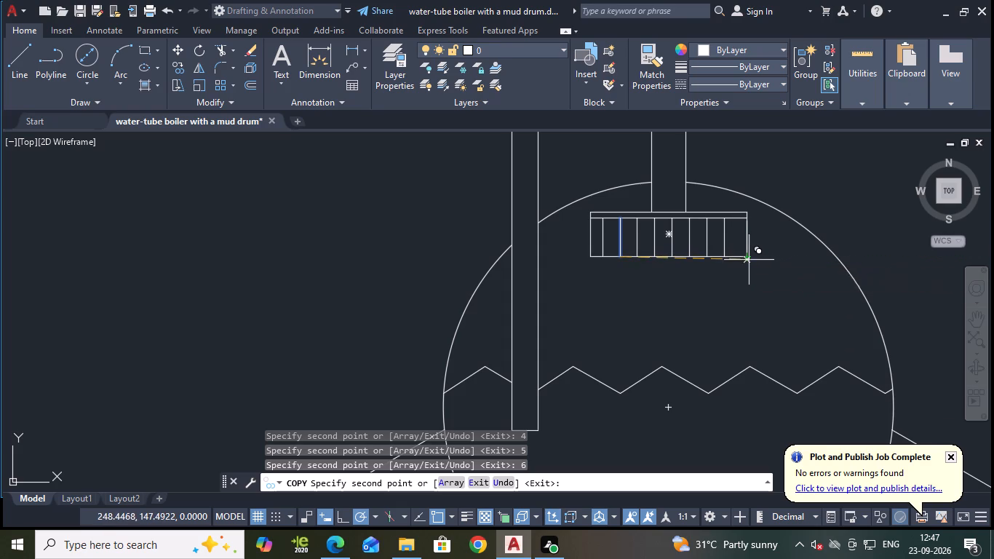
{"action": "key", "text": "8"}
{"action": "key", "text": "Return"}
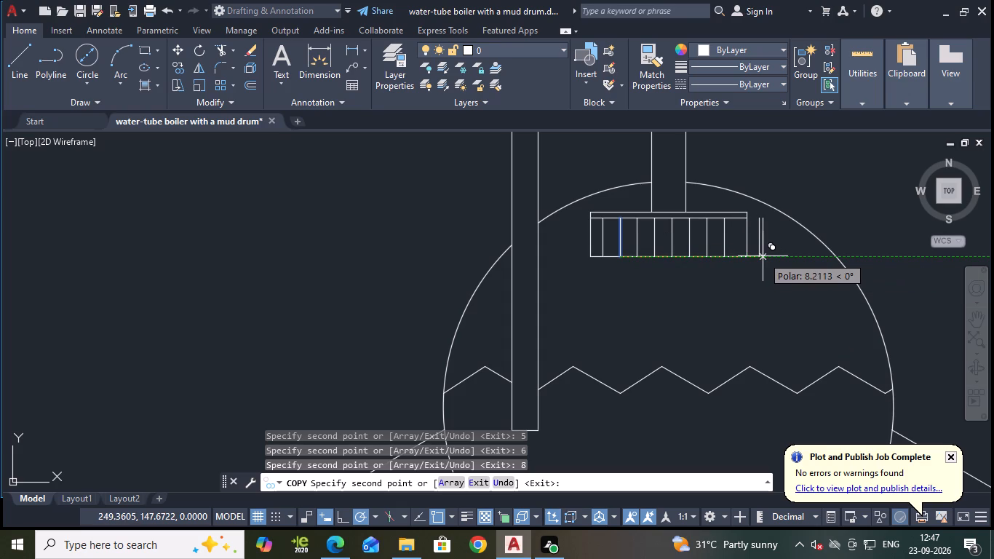
{"action": "key", "text": "Escape"}
Erase the copied vertical line lying outside the right end of the box.
{"action": "left_click", "coordinate": [761, 255]}
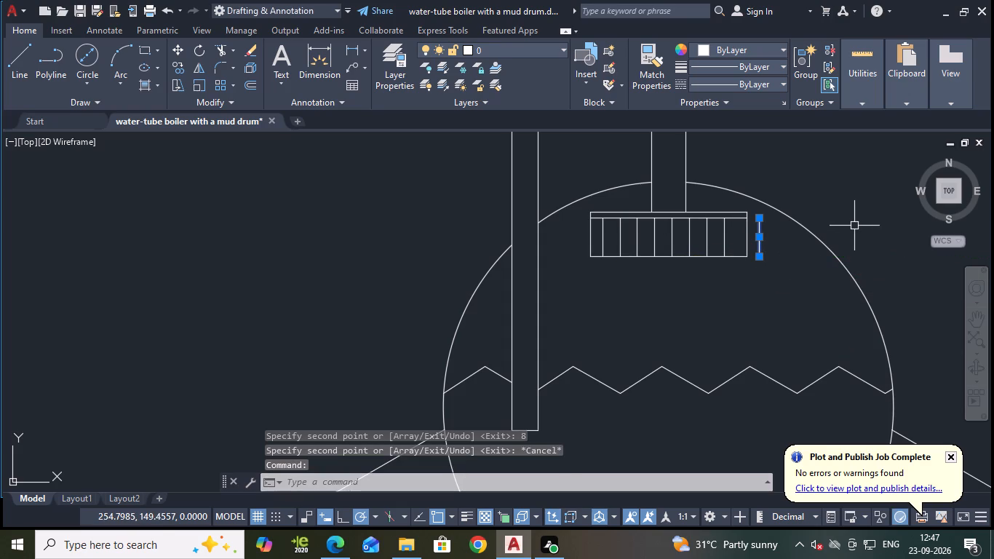
{"action": "key", "text": "w"}
{"action": "key", "text": "Escape"}
{"action": "left_click", "coordinate": [756, 242]}
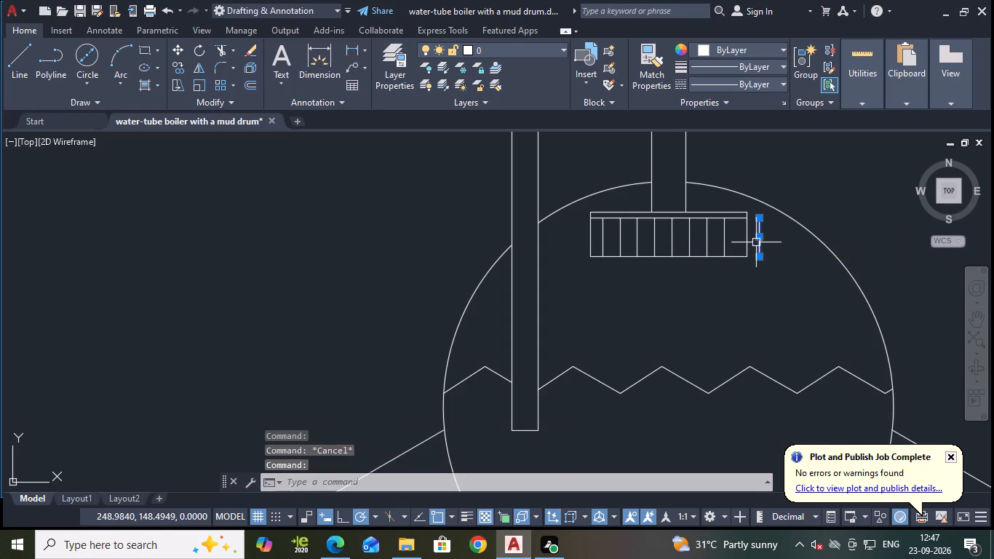
{"action": "key", "text": "e"}
{"action": "key", "text": "Return"}
Save the drawing.
{"action": "scroll", "coordinate": [813, 291], "scroll_direction": "down", "scroll_amount": 2}
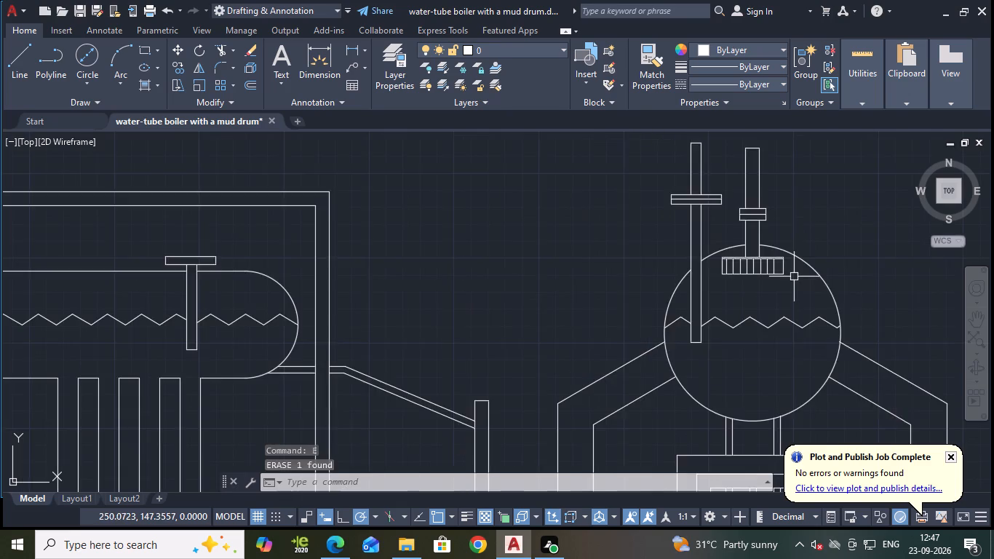
{"action": "scroll", "coordinate": [794, 277], "scroll_direction": "down", "scroll_amount": 1}
{"action": "middle_click_drag", "start_coordinate": [870, 269], "coordinate": [733, 208]}
{"action": "scroll", "coordinate": [748, 213], "scroll_direction": "down", "scroll_amount": 1}
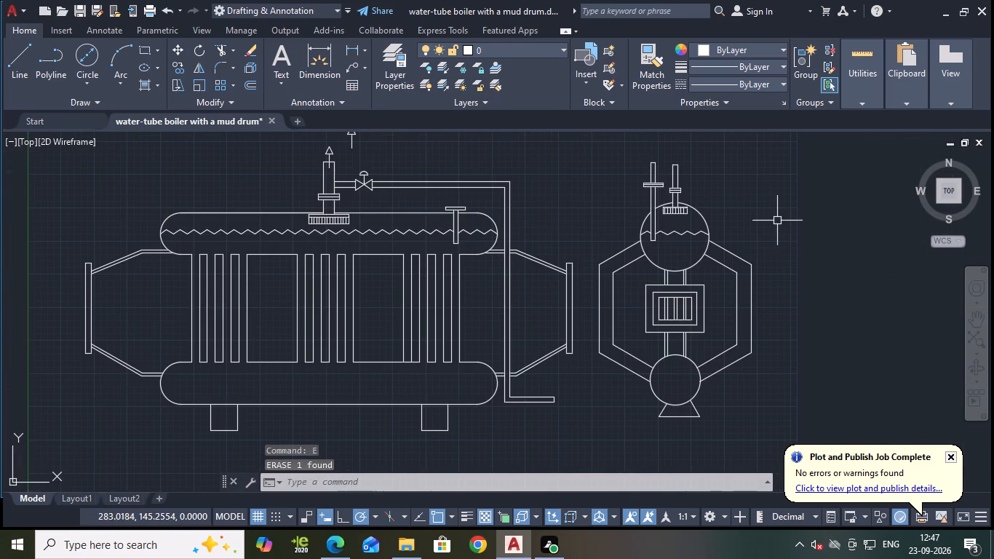
{"action": "key", "text": "ctrl+s"}
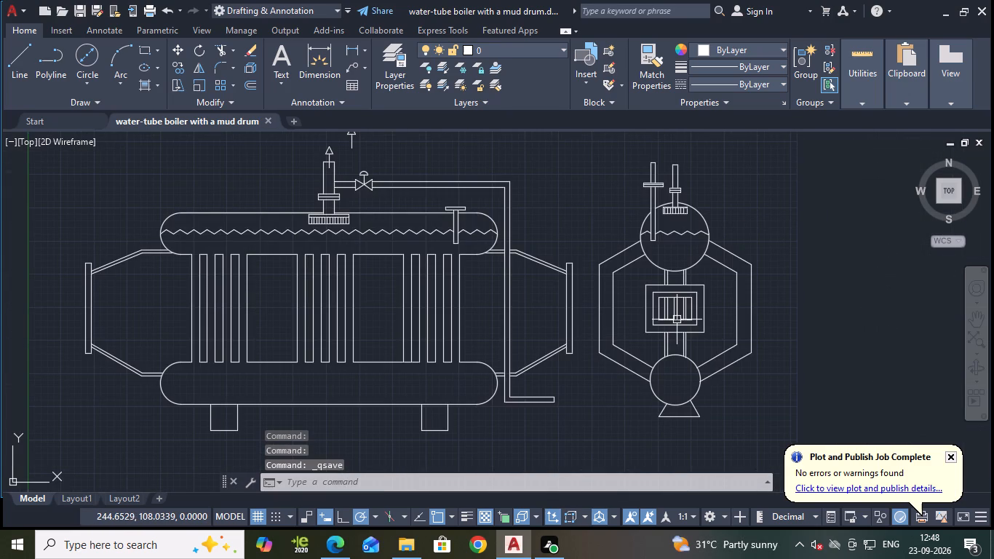
Move the loose arrow from above the front view to just above the top of the end view's steam outlet pipe.
{"action": "scroll", "coordinate": [681, 320], "scroll_direction": "up", "scroll_amount": 1}
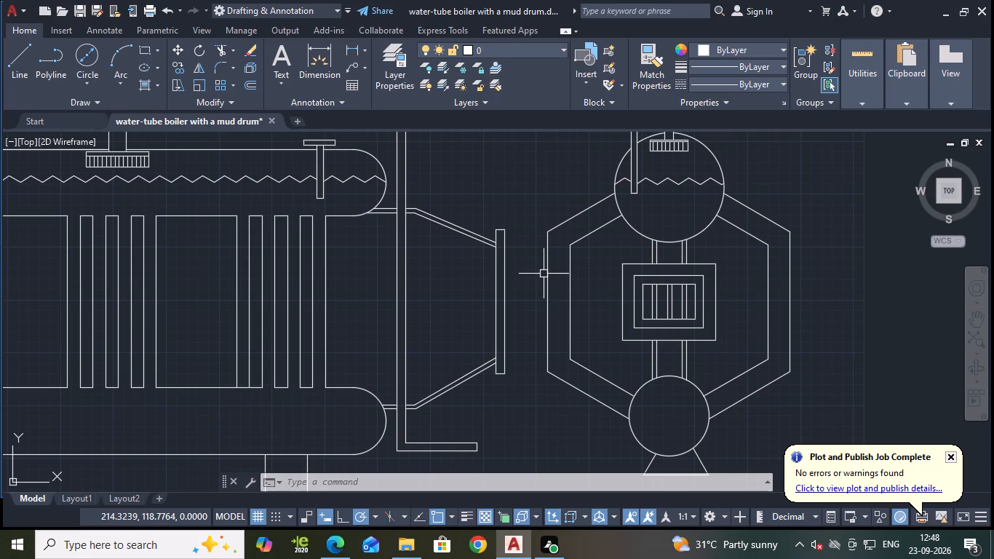
{"action": "scroll", "coordinate": [472, 246], "scroll_direction": "down", "scroll_amount": 2}
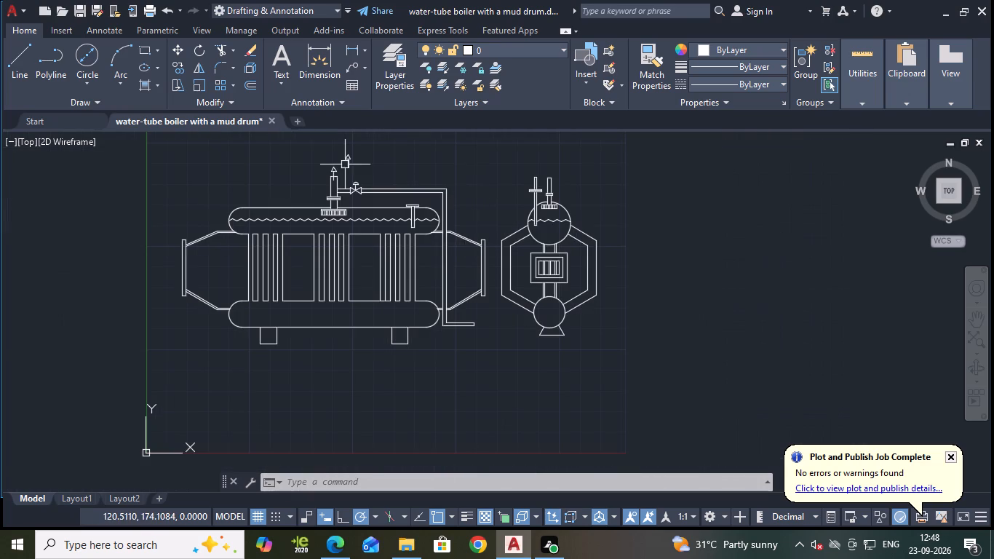
{"action": "scroll", "coordinate": [347, 164], "scroll_direction": "up", "scroll_amount": 3}
{"action": "middle_click_drag", "start_coordinate": [320, 162], "coordinate": [334, 210]}
{"action": "left_click", "coordinate": [327, 170]}
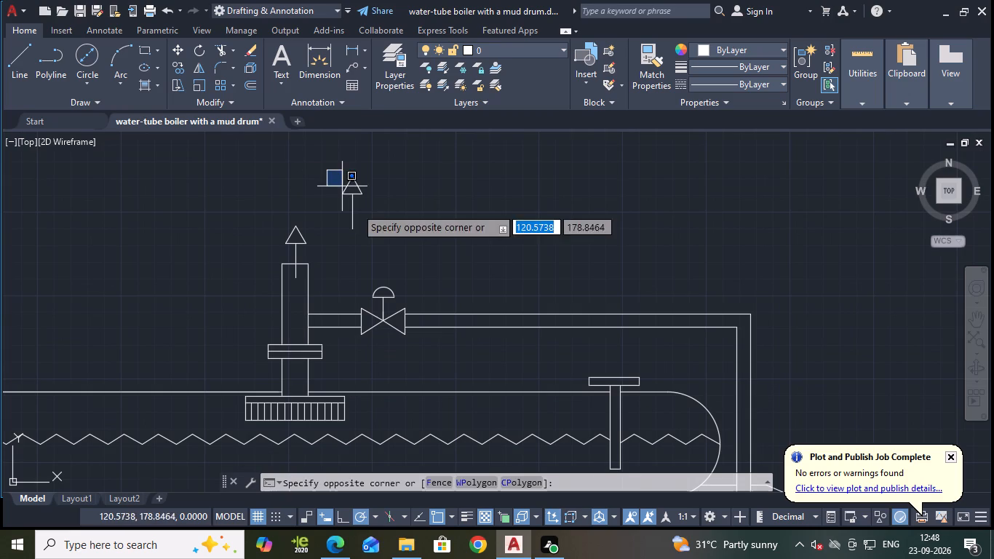
{"action": "left_click", "coordinate": [378, 230]}
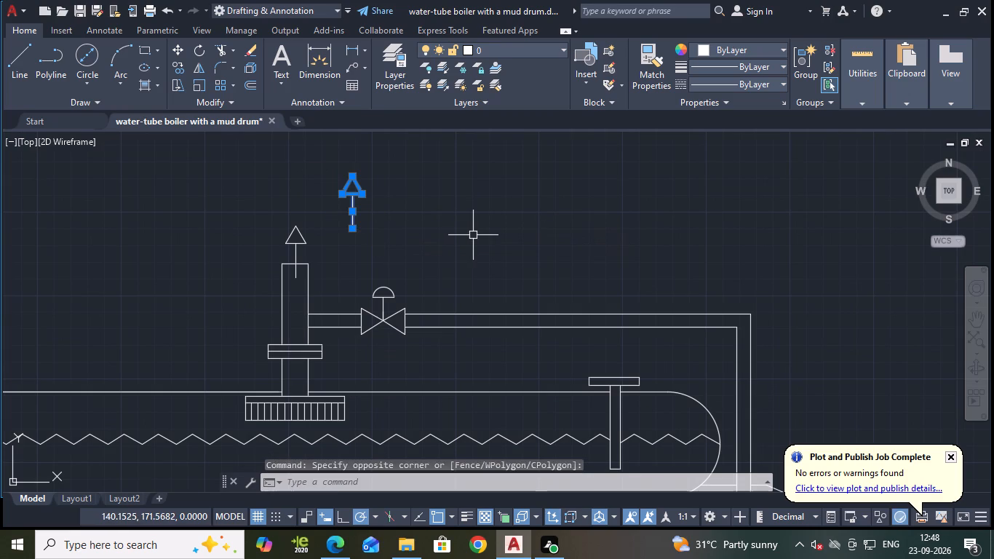
{"action": "key", "text": "m"}
{"action": "key", "text": "Return"}
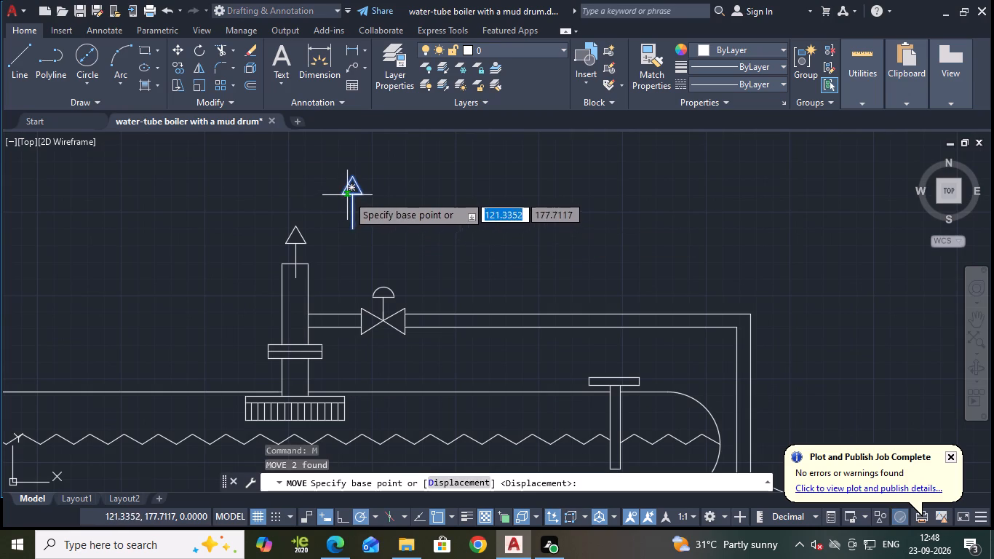
{"action": "left_click", "coordinate": [352, 230]}
{"action": "scroll", "coordinate": [611, 230], "scroll_direction": "down", "scroll_amount": 3}
{"action": "middle_click_drag", "start_coordinate": [621, 230], "coordinate": [375, 257]}
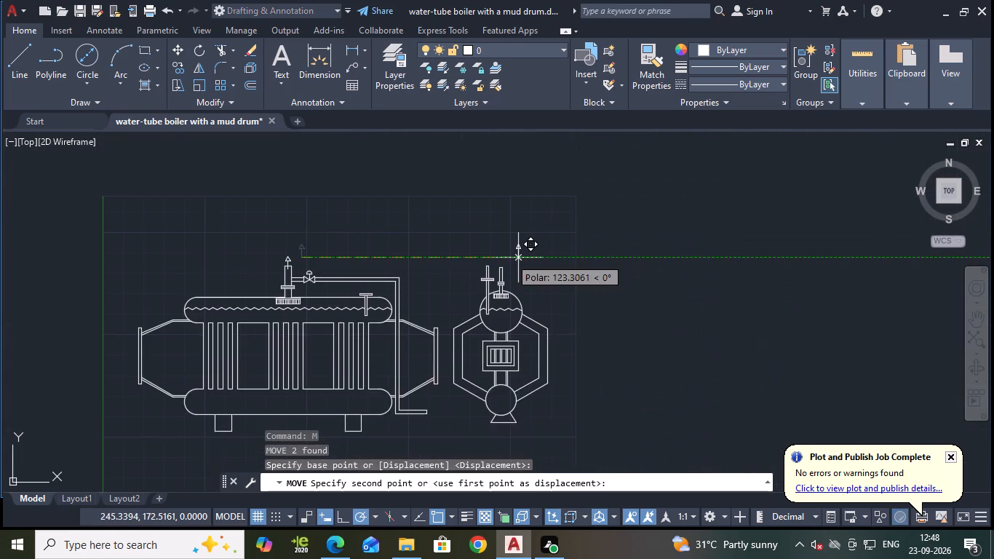
{"action": "scroll", "coordinate": [519, 257], "scroll_direction": "up", "scroll_amount": 5}
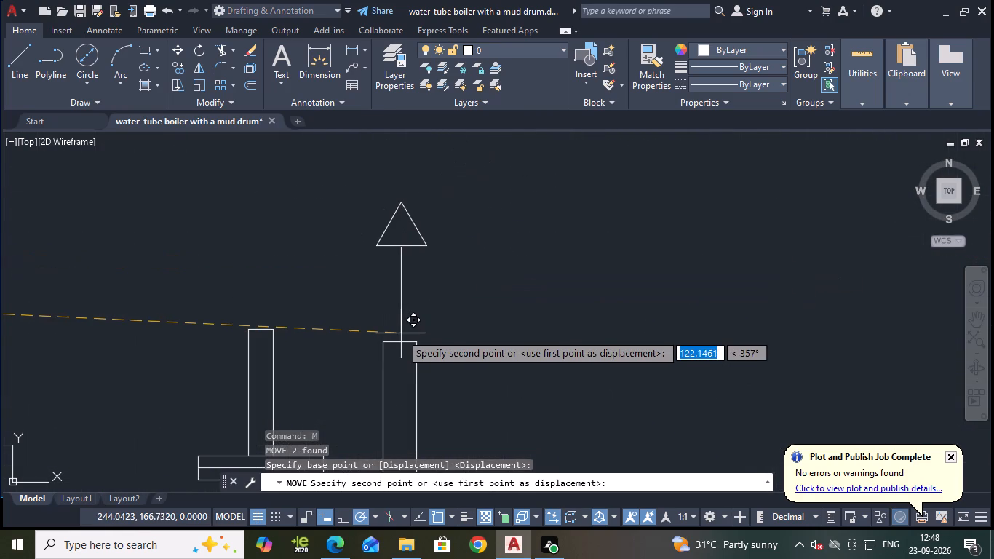
{"action": "left_click", "coordinate": [401, 334]}
{"action": "scroll", "coordinate": [496, 320], "scroll_direction": "down", "scroll_amount": 2}
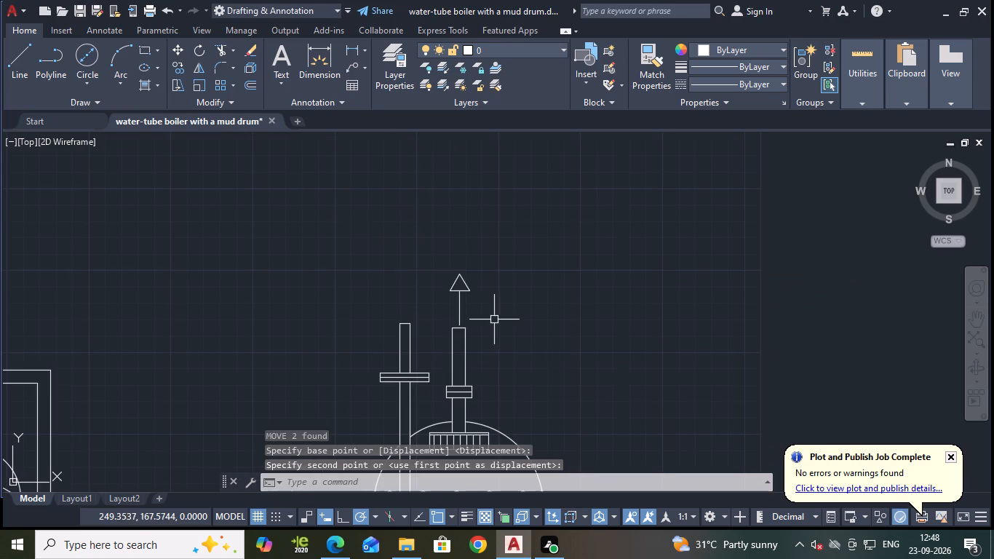
Move the arrow straight down about 3.2 units so its stem runs into the end view's steam outlet pipe.
{"action": "left_click", "coordinate": [460, 290]}
{"action": "left_click", "coordinate": [459, 303]}
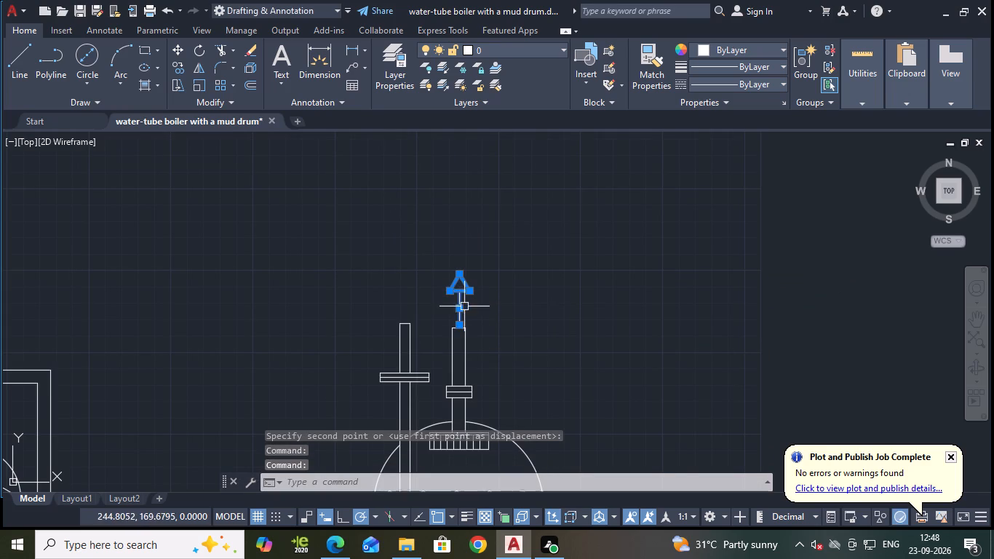
{"action": "key", "text": "m"}
{"action": "key", "text": "Return"}
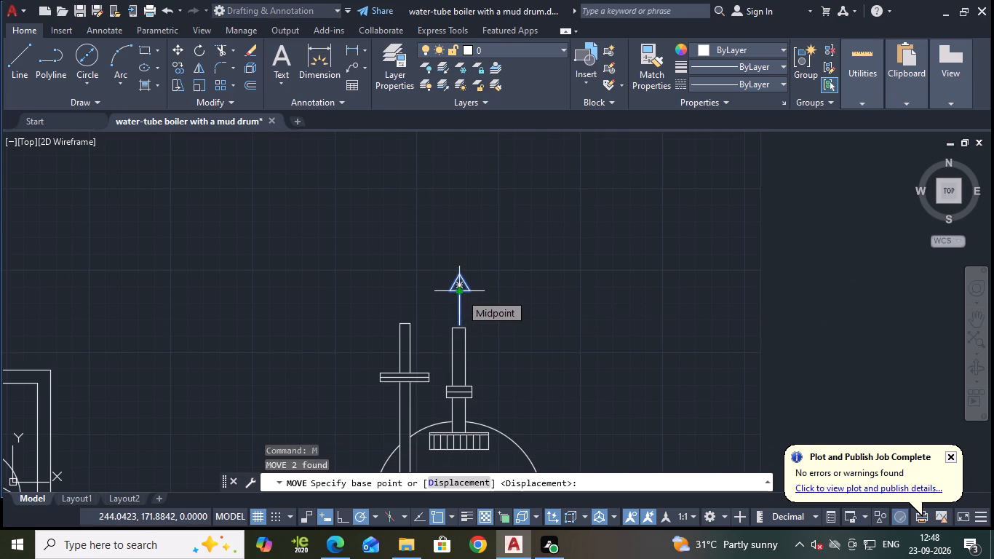
{"action": "left_click", "coordinate": [461, 293]}
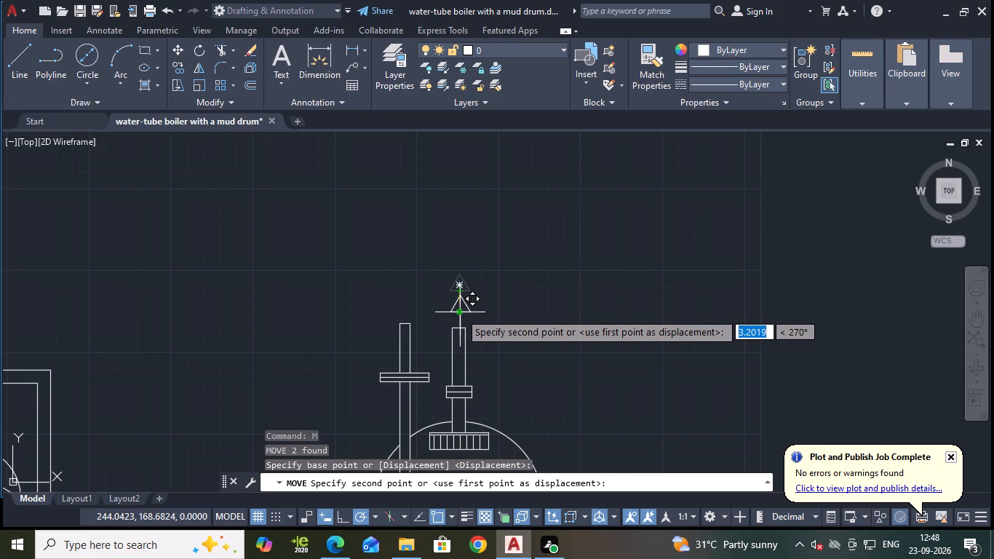
{"action": "left_click", "coordinate": [460, 312]}
Save the drawing with the repositioned arrow.
{"action": "scroll", "coordinate": [492, 298], "scroll_direction": "down", "scroll_amount": 2}
{"action": "middle_click_drag", "start_coordinate": [510, 291], "coordinate": [509, 292]}
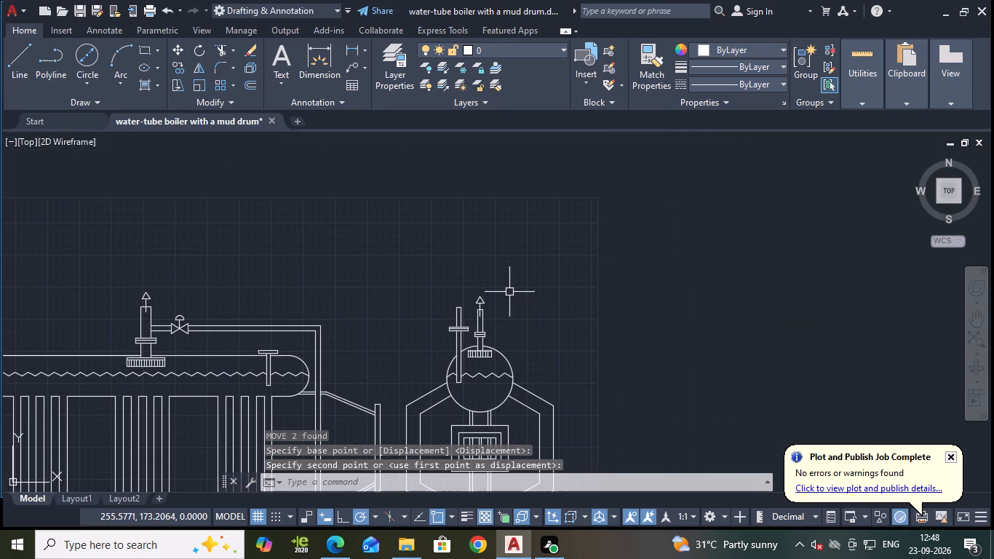
{"action": "middle_click_drag", "start_coordinate": [509, 292], "coordinate": [599, 250]}
{"action": "key", "text": "ctrl+s"}
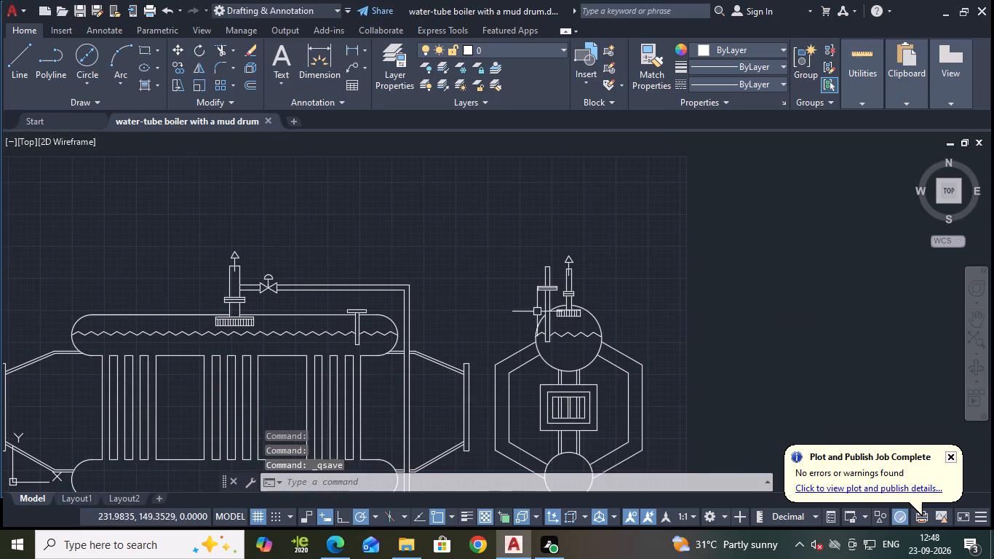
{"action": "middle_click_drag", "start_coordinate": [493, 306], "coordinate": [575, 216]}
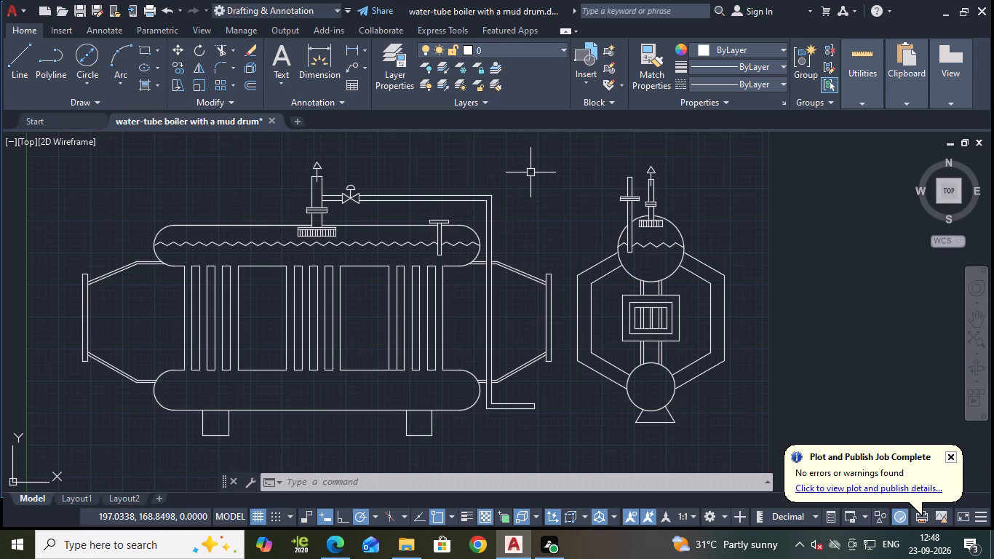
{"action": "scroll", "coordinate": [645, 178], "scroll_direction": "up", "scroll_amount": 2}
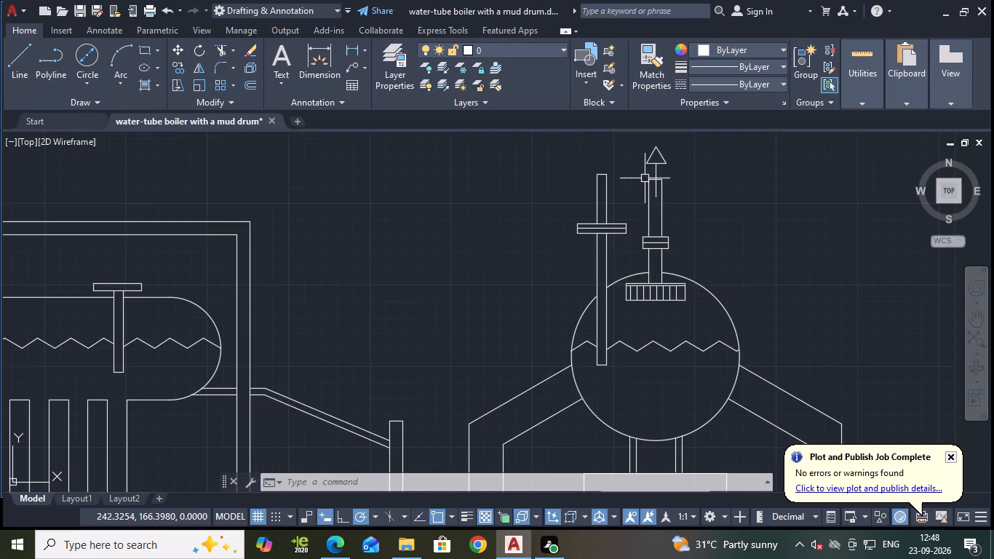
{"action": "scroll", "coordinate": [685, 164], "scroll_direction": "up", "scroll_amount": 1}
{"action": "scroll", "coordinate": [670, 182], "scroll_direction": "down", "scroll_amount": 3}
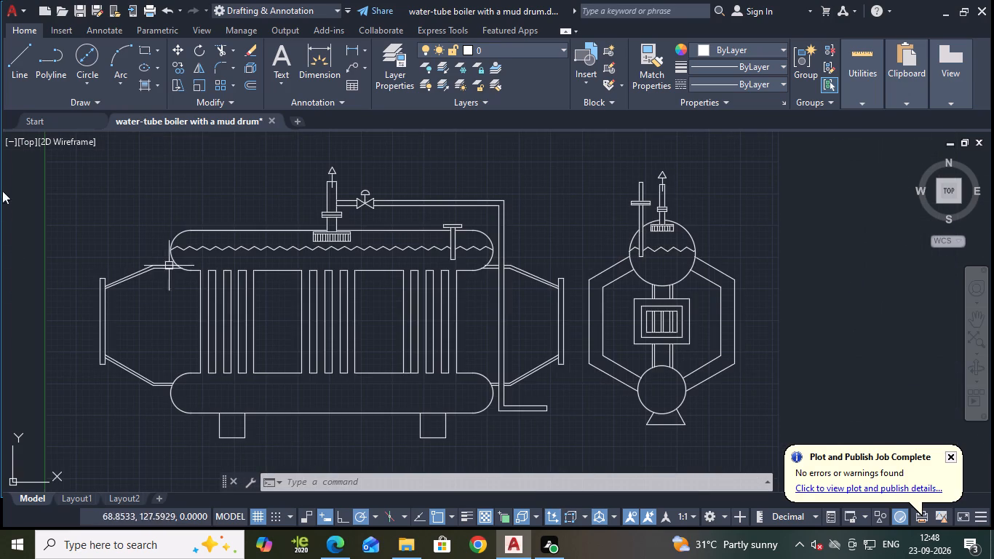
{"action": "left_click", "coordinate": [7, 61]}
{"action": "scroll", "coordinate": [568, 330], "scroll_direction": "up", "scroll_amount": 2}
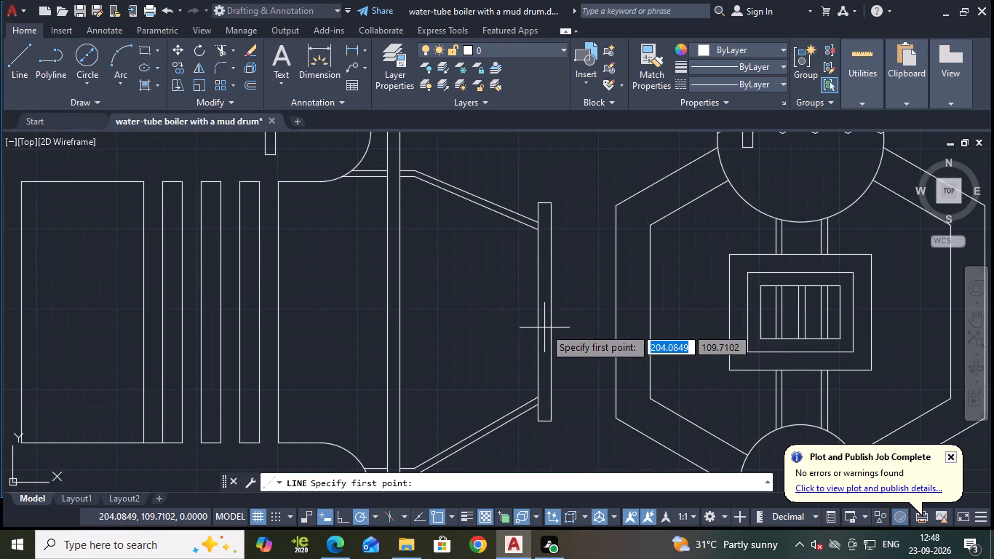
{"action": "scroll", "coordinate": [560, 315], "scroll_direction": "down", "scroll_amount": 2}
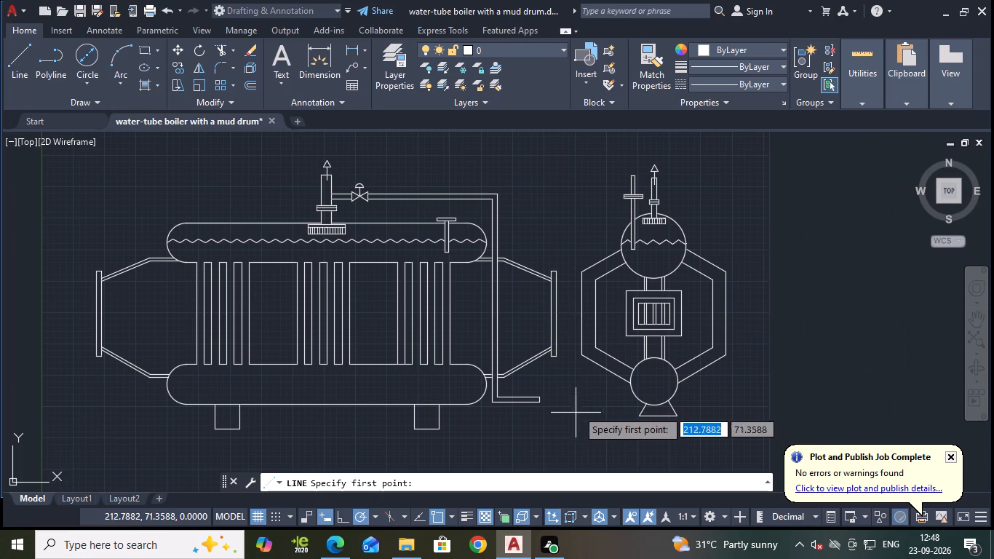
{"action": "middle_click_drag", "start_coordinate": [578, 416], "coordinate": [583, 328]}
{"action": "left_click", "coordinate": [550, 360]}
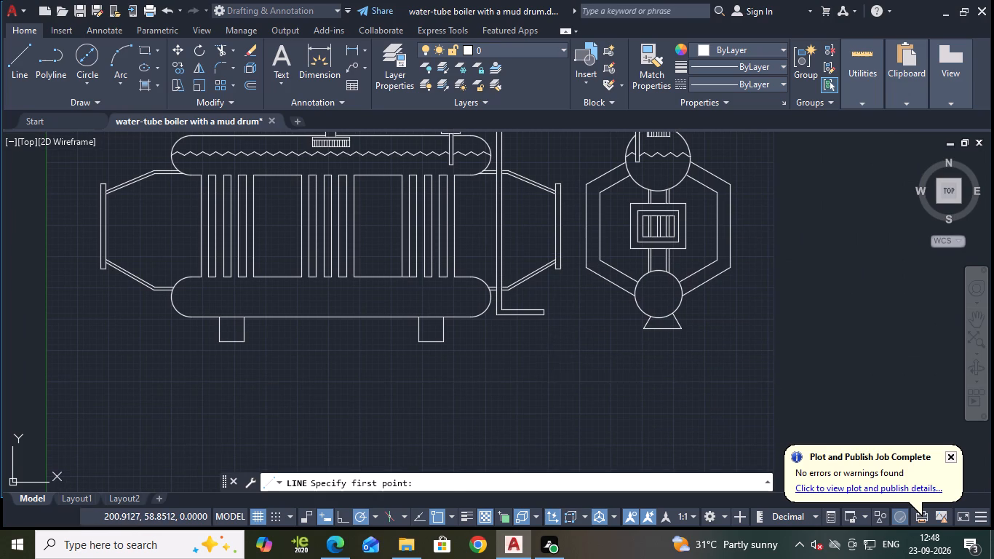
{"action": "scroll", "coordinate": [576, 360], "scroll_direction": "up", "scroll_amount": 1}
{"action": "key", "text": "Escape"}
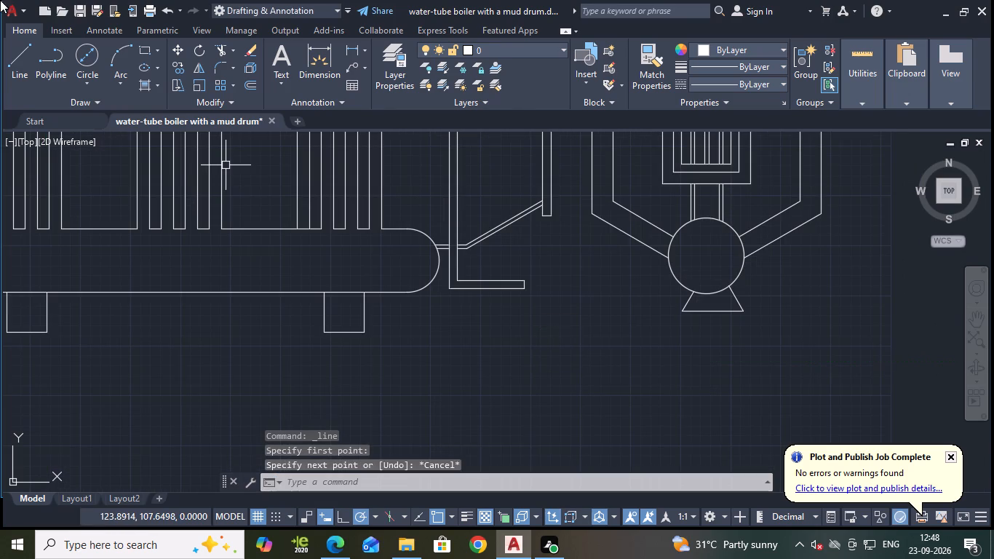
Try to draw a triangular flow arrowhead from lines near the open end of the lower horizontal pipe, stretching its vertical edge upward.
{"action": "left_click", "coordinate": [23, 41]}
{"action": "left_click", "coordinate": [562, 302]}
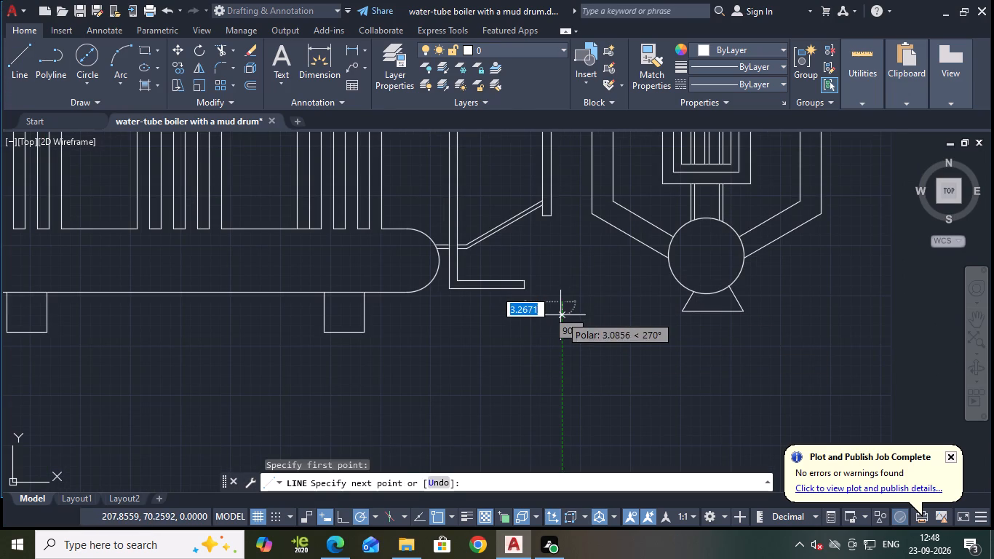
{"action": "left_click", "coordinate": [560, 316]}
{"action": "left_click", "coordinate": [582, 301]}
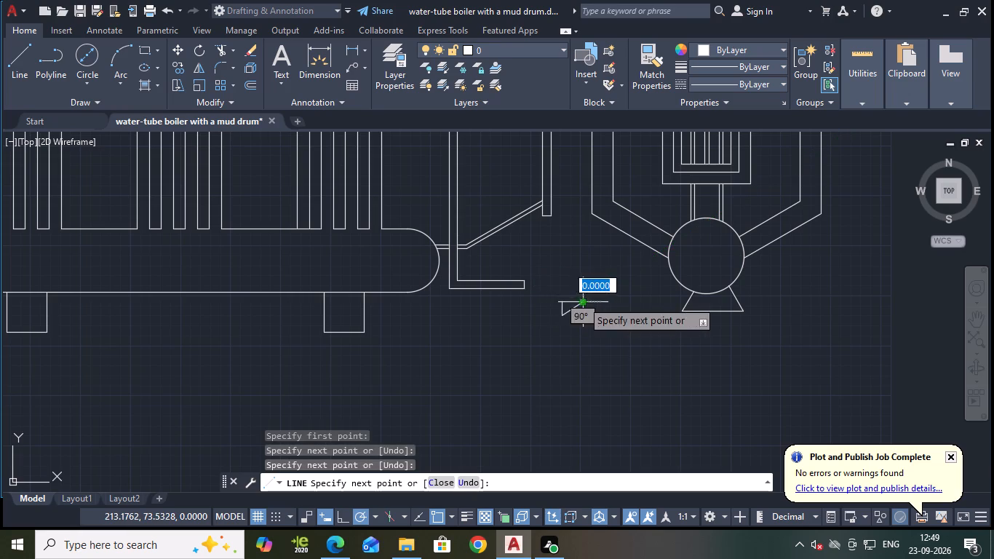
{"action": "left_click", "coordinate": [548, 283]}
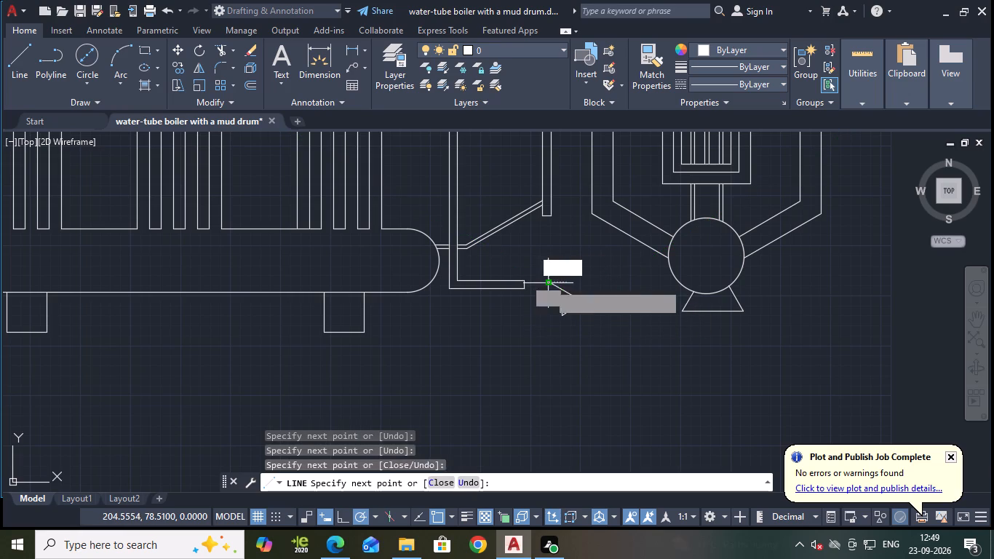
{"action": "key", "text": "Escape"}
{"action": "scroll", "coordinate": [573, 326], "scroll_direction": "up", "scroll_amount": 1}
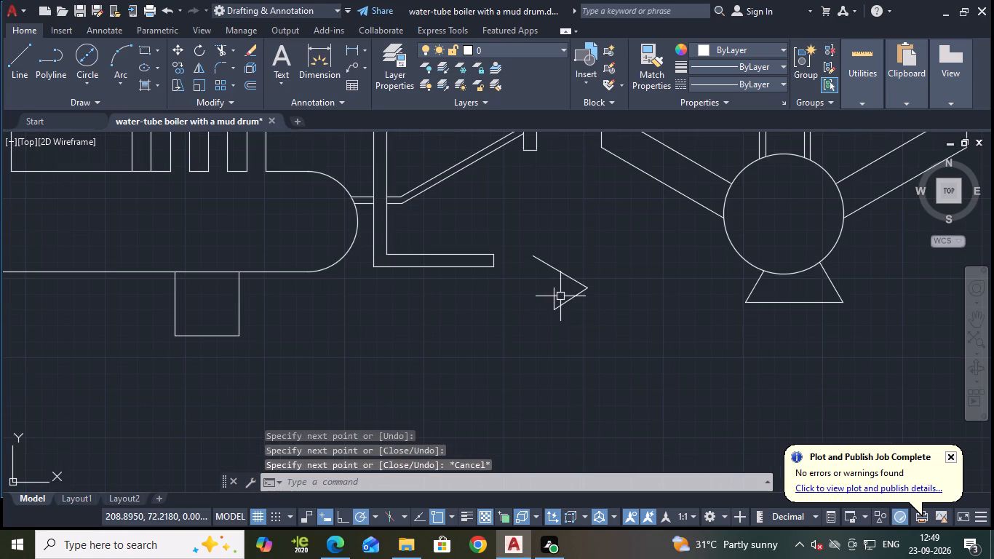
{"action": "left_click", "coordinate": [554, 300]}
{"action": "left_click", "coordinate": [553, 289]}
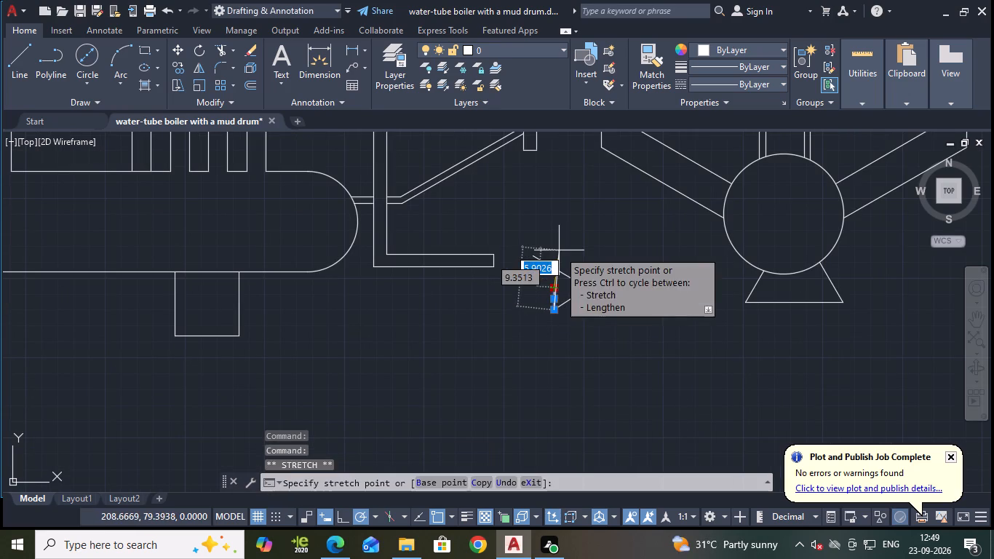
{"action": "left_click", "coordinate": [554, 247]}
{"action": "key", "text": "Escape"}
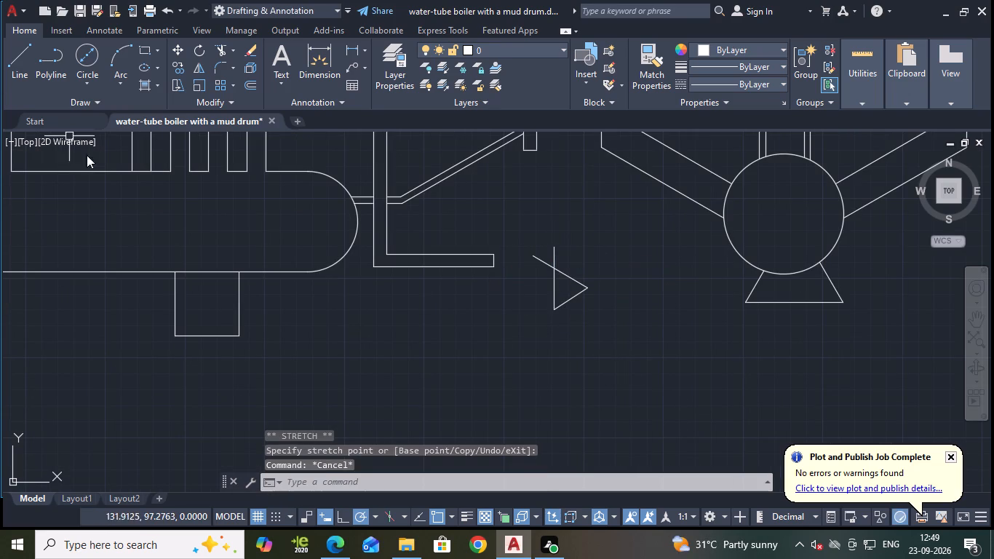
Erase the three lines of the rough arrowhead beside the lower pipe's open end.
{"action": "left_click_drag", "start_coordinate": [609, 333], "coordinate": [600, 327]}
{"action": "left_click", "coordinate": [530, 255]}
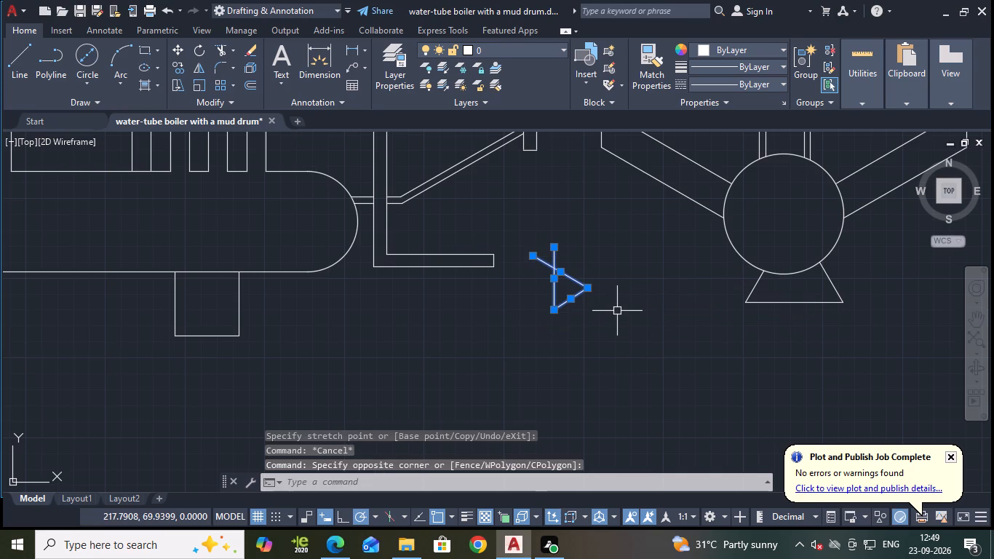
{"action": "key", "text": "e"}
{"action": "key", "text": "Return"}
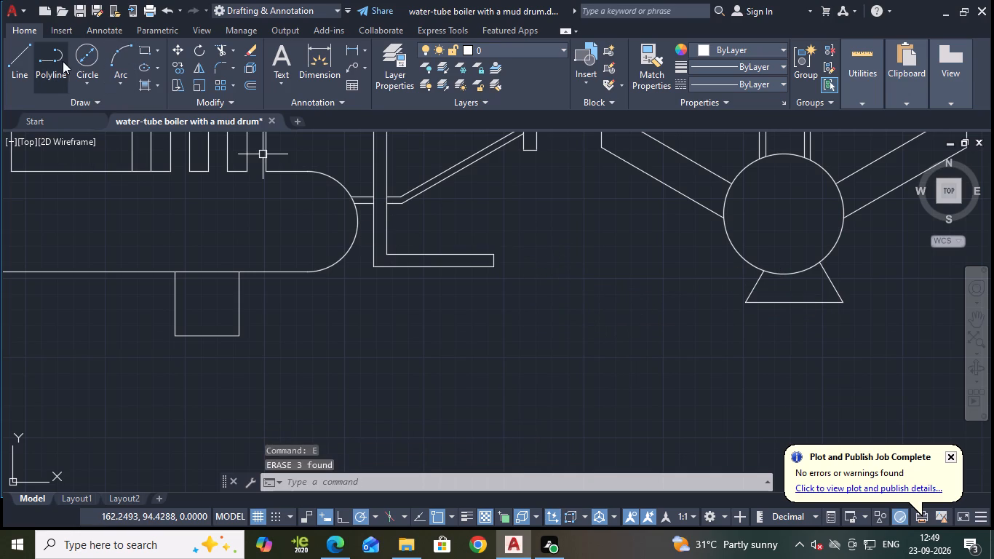
Draw a 2-unit vertical line near the lower pipe's open end, continuing from its bottom with a line about 5.9 units long at 33°.
{"action": "left_click", "coordinate": [10, 66]}
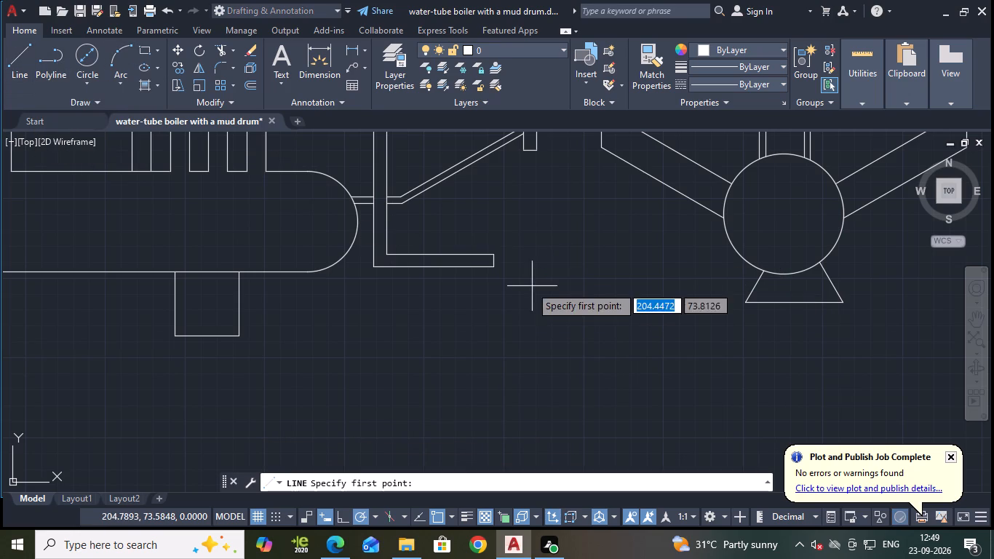
{"action": "left_click", "coordinate": [526, 283]}
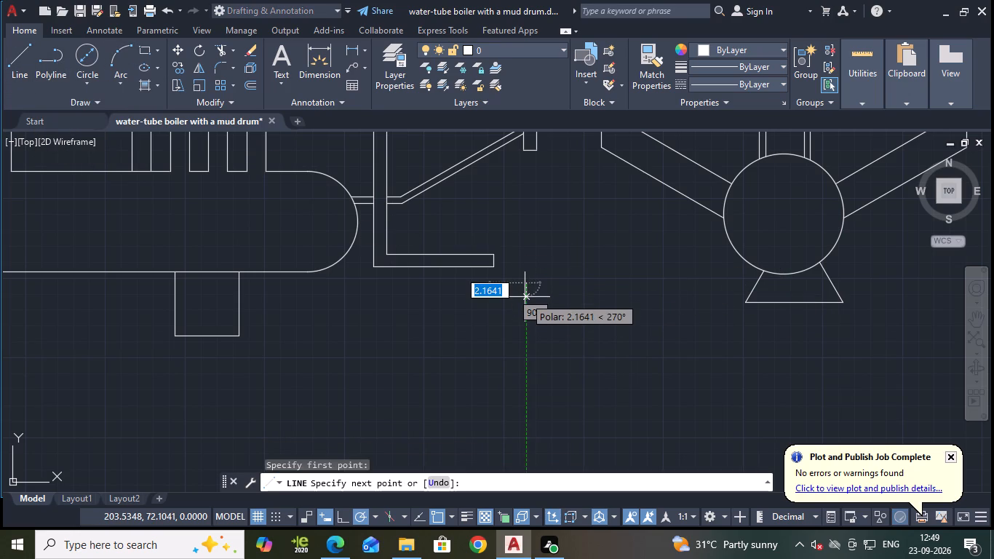
{"action": "key", "text": "2"}
{"action": "key", "text": "Return"}
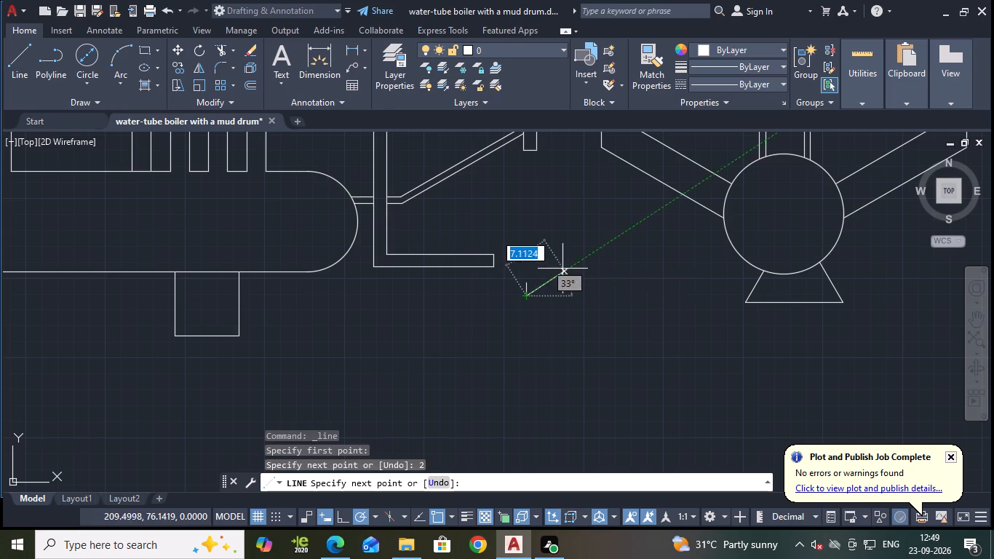
{"action": "scroll", "coordinate": [560, 280], "scroll_direction": "up", "scroll_amount": 2}
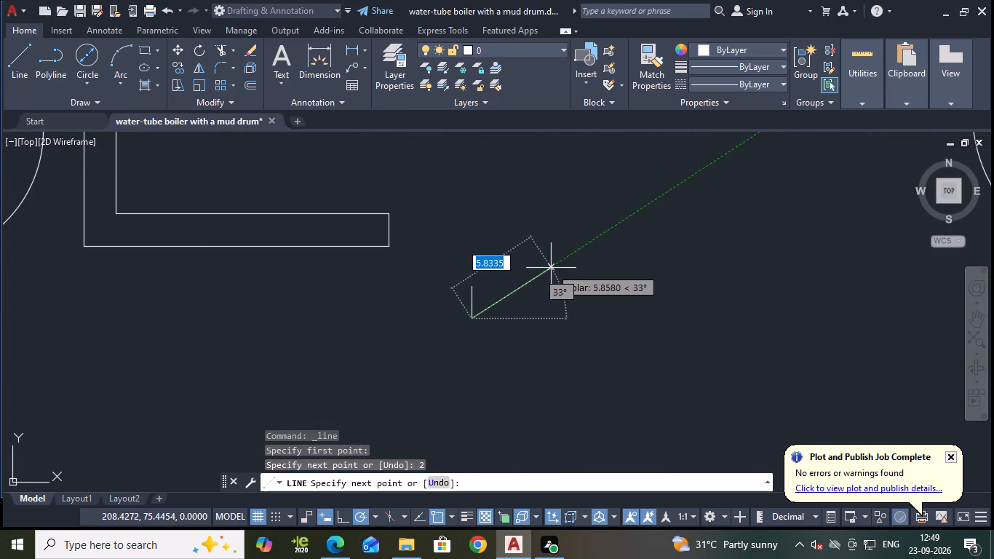
{"action": "left_click", "coordinate": [551, 268]}
{"action": "key", "text": "Escape"}
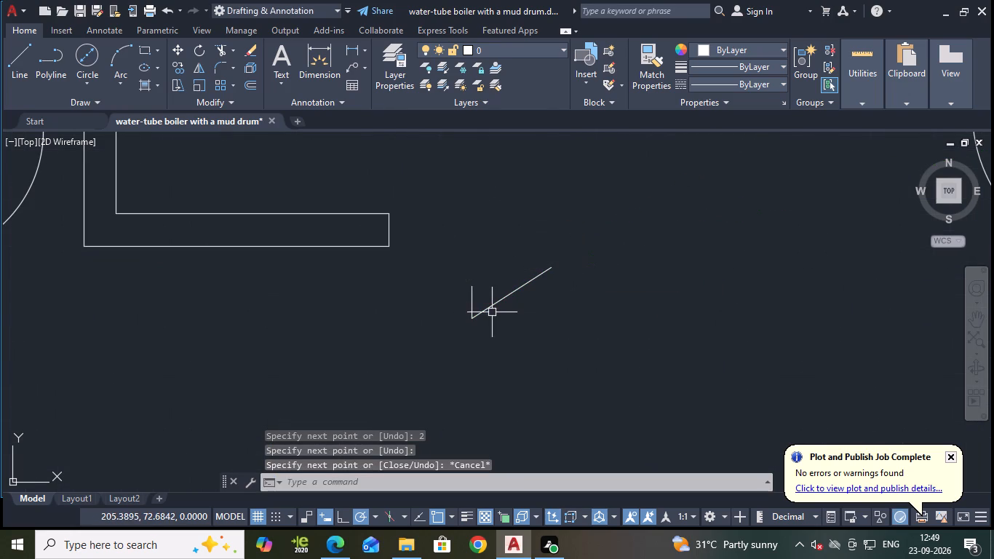
Draw a line about 4.6 units long at 330° from the top of the 2-unit vertical line, crossing the rising line.
{"action": "key", "text": "space"}
{"action": "type", "text": "v"}
{"action": "key", "text": "Escape"}
{"action": "key", "text": "space"}
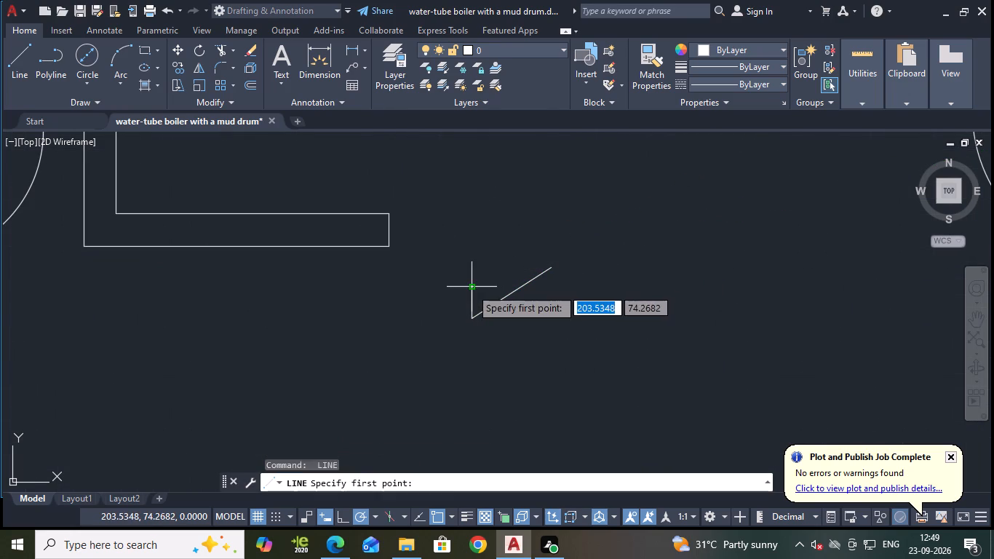
{"action": "left_click", "coordinate": [471, 288]}
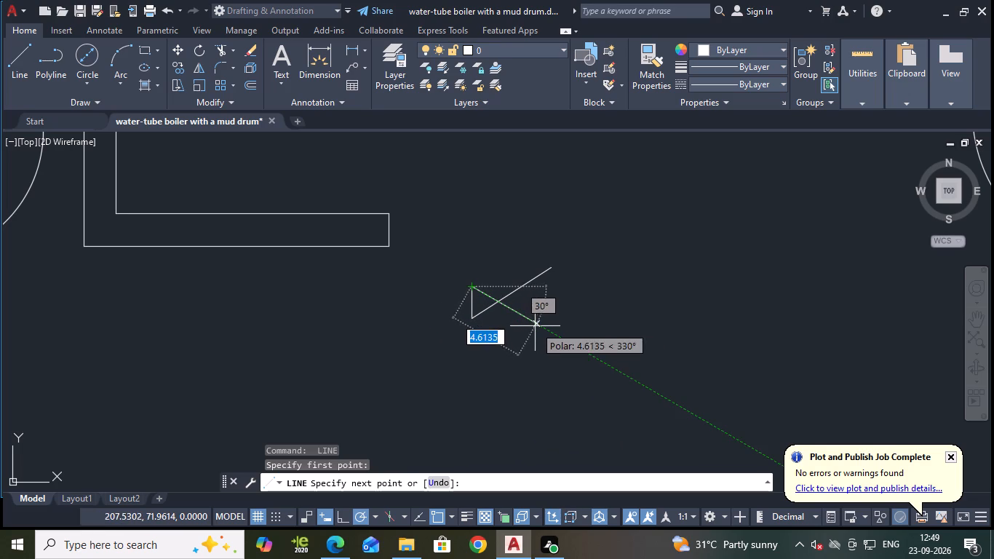
{"action": "left_click", "coordinate": [535, 326]}
{"action": "key", "text": "Escape"}
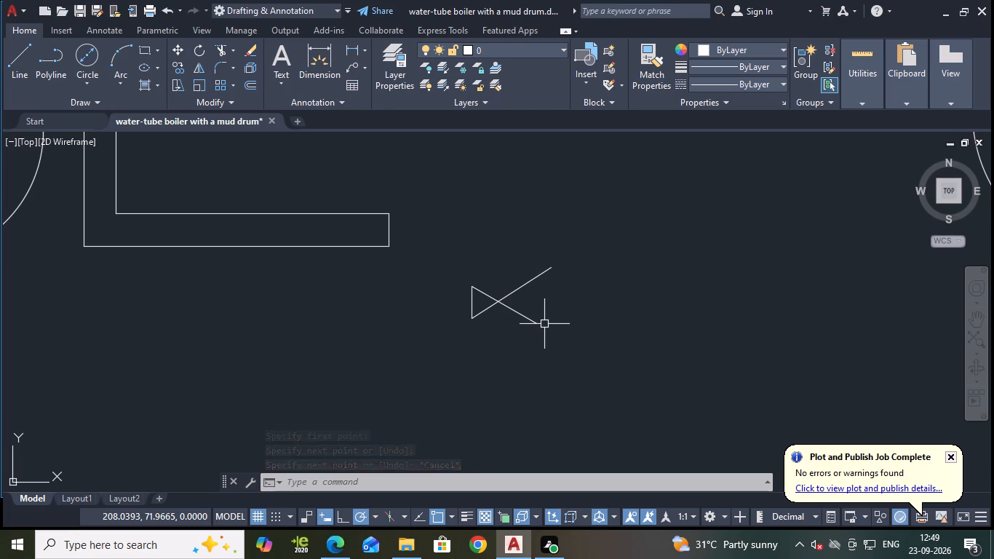
Trim both sloping lines beyond their intersection to leave a closed arrowhead pointing right.
{"action": "type", "text": "tr"}
{"action": "key", "text": "Return"}
{"action": "left_click", "coordinate": [514, 313]}
{"action": "left_click", "coordinate": [503, 299]}
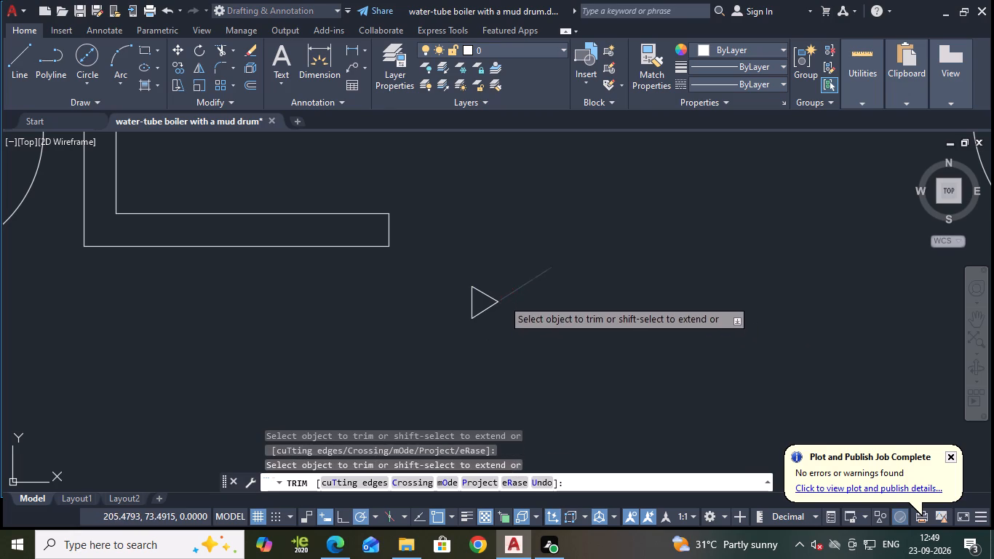
{"action": "key", "text": "Escape"}
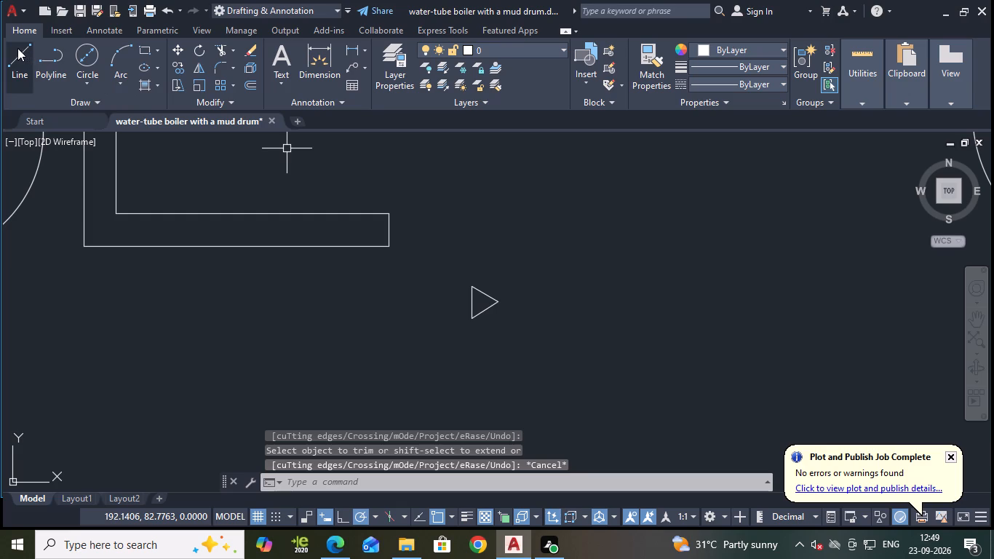
Draw a horizontal stem line leftward from the midpoint of the arrowhead's vertical edge.
{"action": "left_click", "coordinate": [17, 48]}
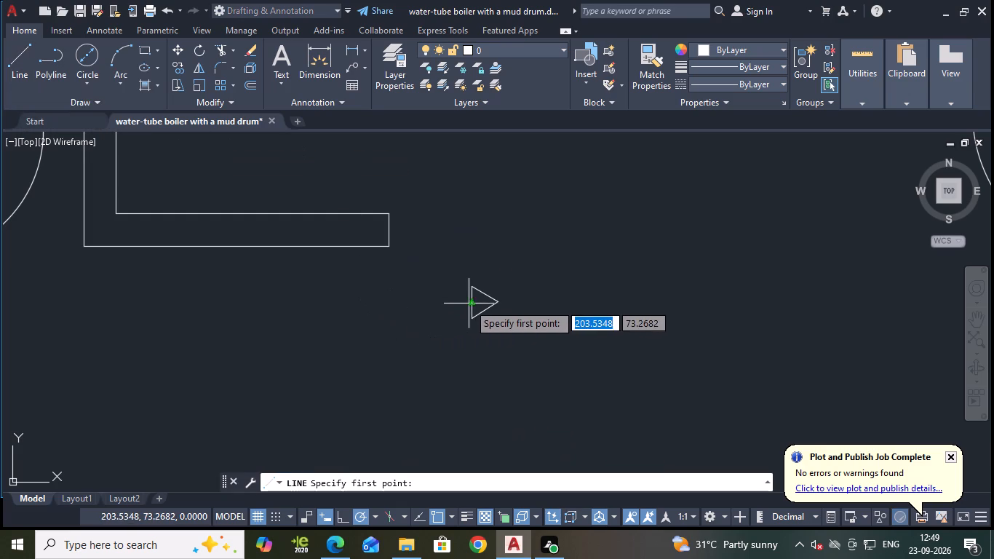
{"action": "left_click", "coordinate": [470, 302]}
{"action": "left_click", "coordinate": [423, 301]}
{"action": "scroll", "coordinate": [505, 289], "scroll_direction": "down", "scroll_amount": 2}
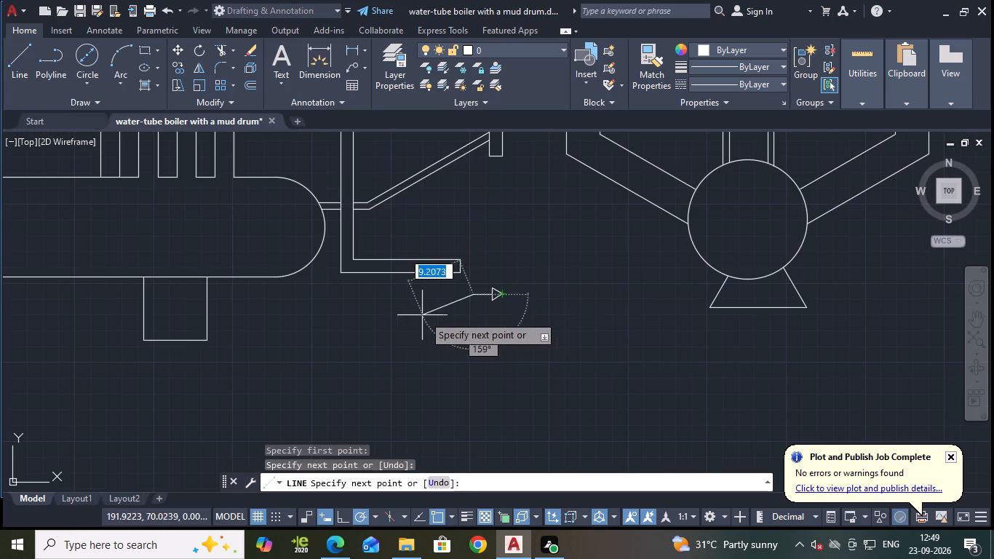
{"action": "key", "text": "Escape"}
Stretch the free end of the arrow's stem farther left to make the stem about 4.4 units long.
{"action": "scroll", "coordinate": [440, 297], "scroll_direction": "up", "scroll_amount": 1}
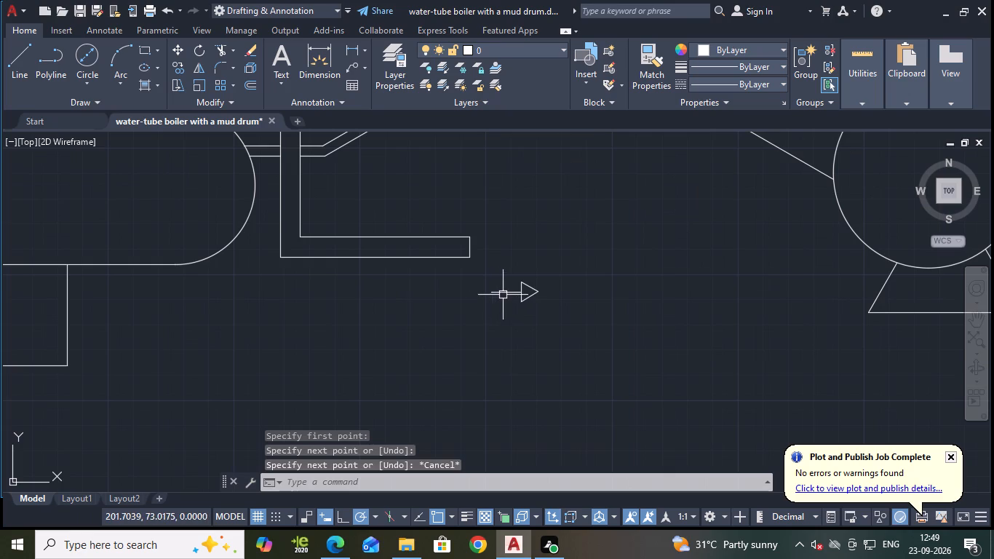
{"action": "left_click", "coordinate": [503, 295]}
{"action": "left_click", "coordinate": [493, 293]}
{"action": "left_click", "coordinate": [477, 293]}
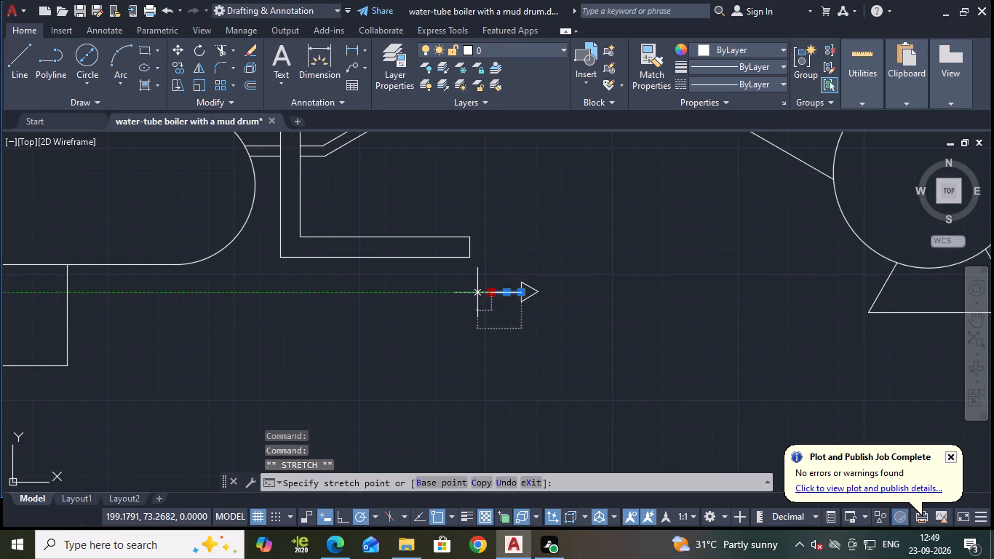
{"action": "key", "text": "Escape"}
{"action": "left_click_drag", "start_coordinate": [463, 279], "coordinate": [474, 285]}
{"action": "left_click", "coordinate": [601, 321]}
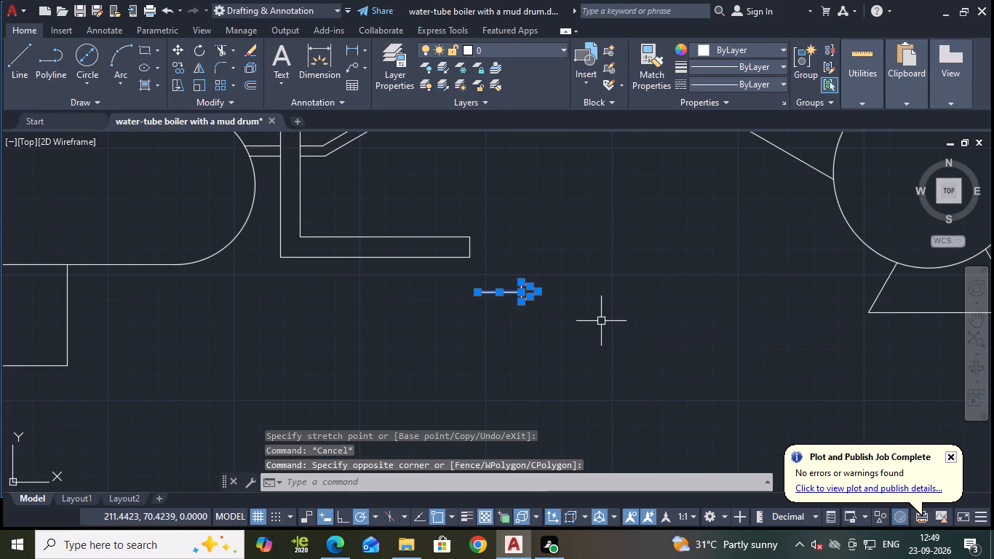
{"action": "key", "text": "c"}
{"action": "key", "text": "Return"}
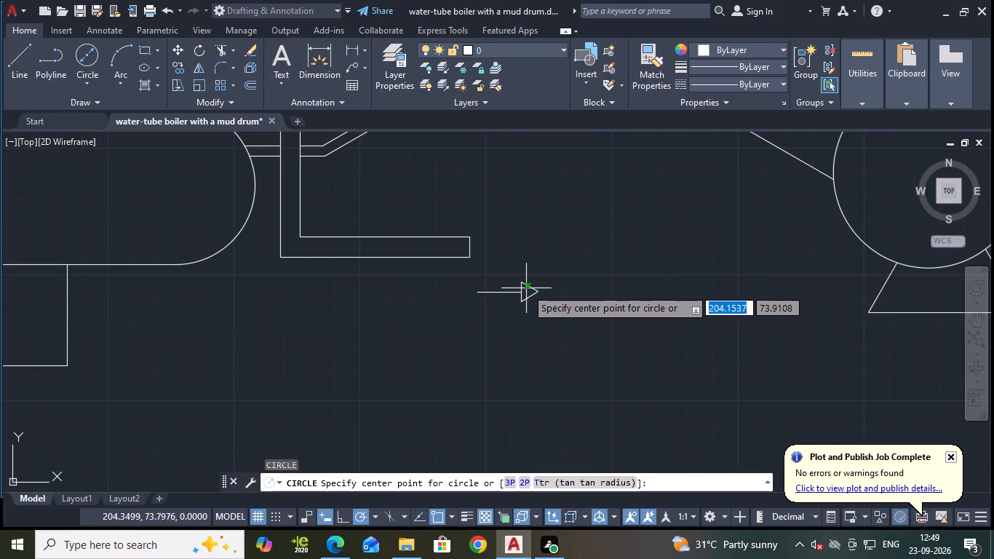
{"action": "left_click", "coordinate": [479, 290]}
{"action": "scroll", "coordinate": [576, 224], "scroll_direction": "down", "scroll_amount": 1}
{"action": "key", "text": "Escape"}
Copy the arrow from its tail end to four spots spaced down the outer edge of the front view's vertical end plate, beside the end view.
{"action": "type", "text": "co"}
{"action": "key", "text": "Return"}
{"action": "left_click", "coordinate": [580, 298]}
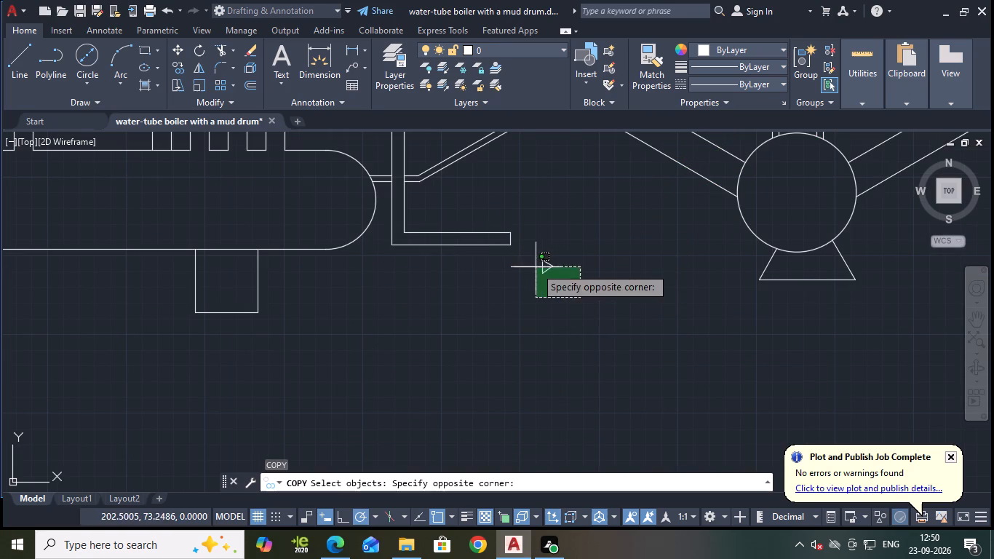
{"action": "left_click", "coordinate": [510, 263]}
{"action": "key", "text": "Return"}
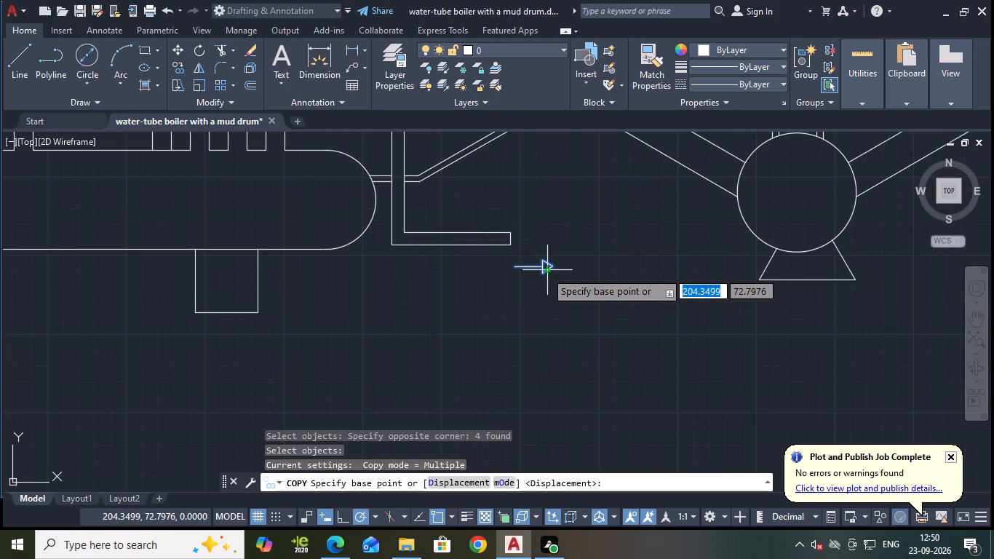
{"action": "left_click", "coordinate": [517, 269]}
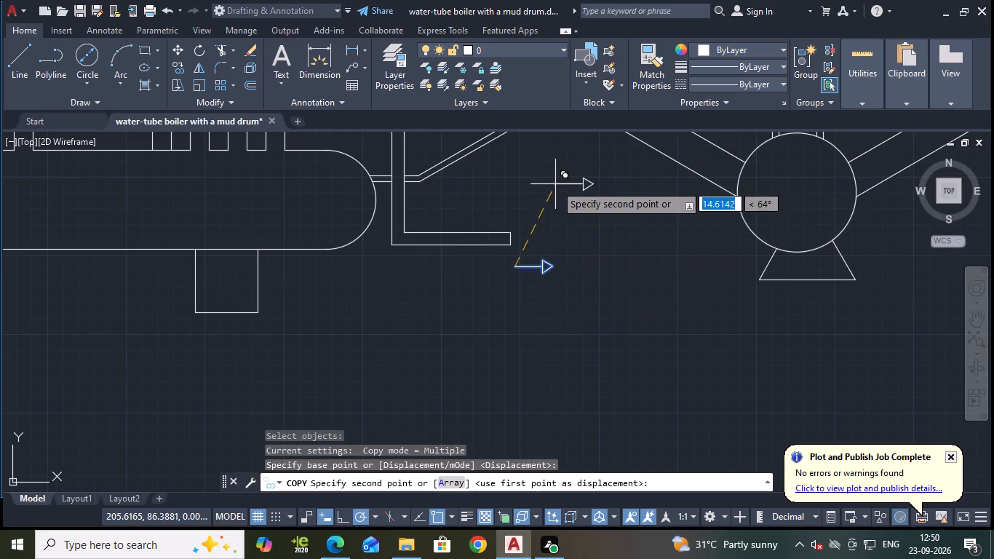
{"action": "scroll", "coordinate": [555, 184], "scroll_direction": "down", "scroll_amount": 2}
{"action": "middle_click_drag", "start_coordinate": [560, 187], "coordinate": [572, 258]}
{"action": "scroll", "coordinate": [567, 220], "scroll_direction": "up", "scroll_amount": 2}
{"action": "middle_click_drag", "start_coordinate": [567, 220], "coordinate": [549, 362]}
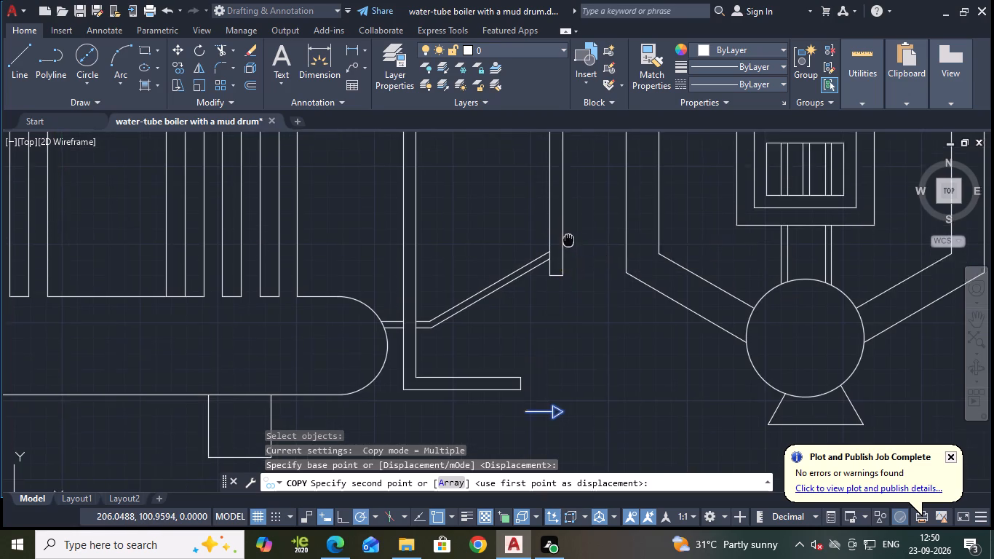
{"action": "middle_click_drag", "start_coordinate": [549, 362], "coordinate": [545, 365]}
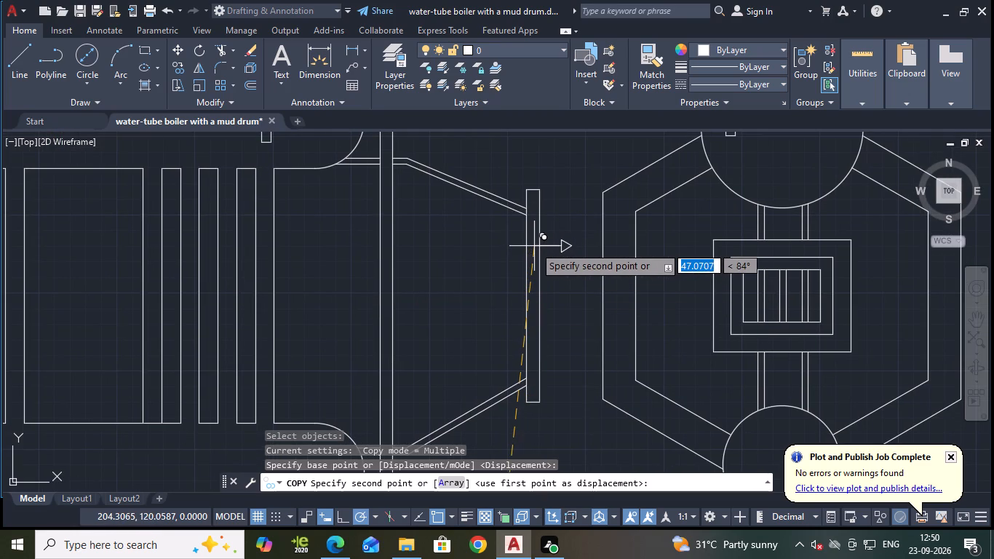
{"action": "left_click", "coordinate": [538, 246]}
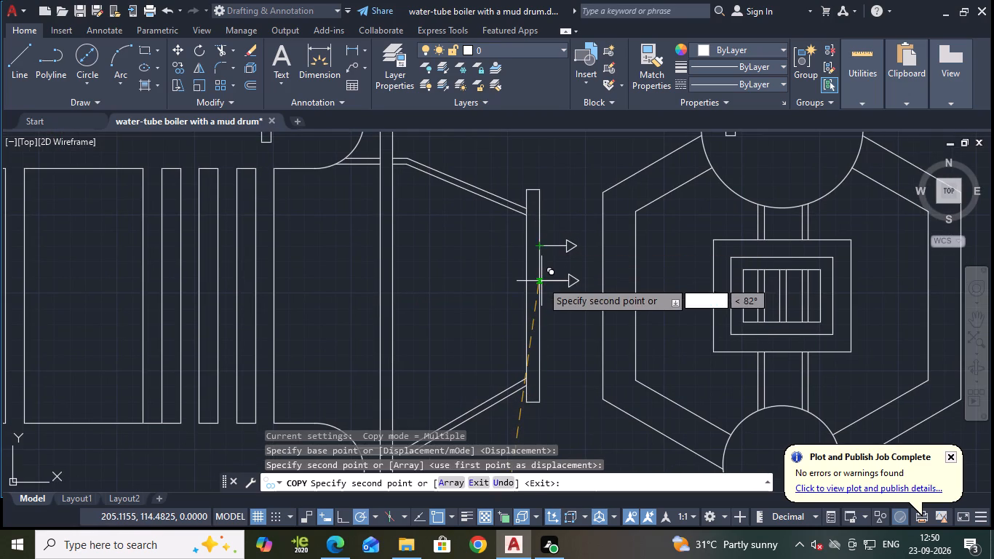
{"action": "left_click", "coordinate": [538, 283]}
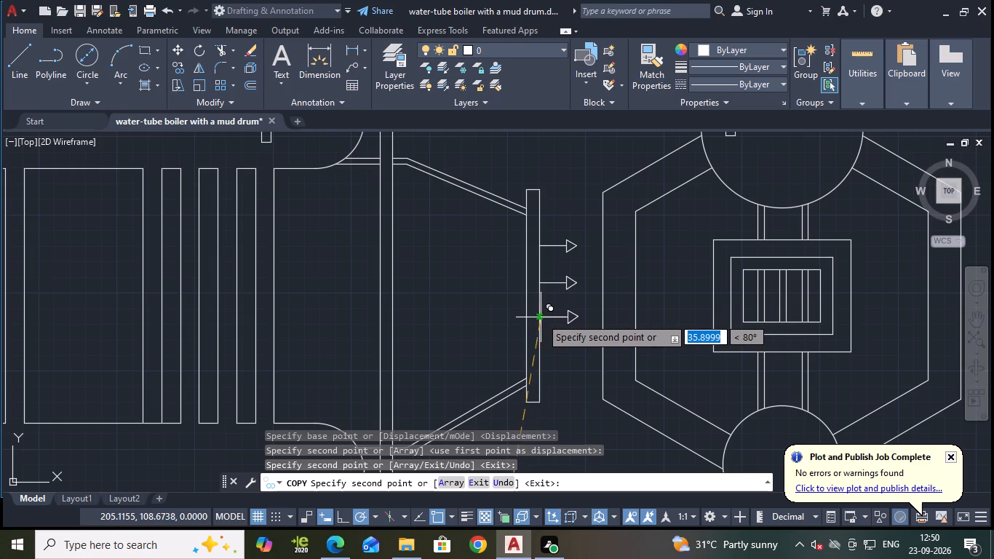
{"action": "left_click", "coordinate": [541, 317]}
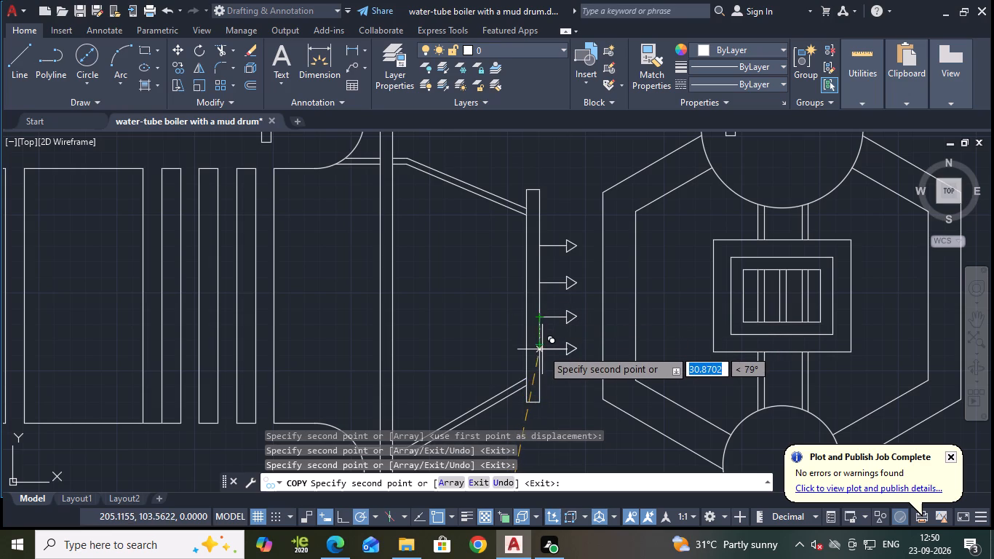
{"action": "left_click", "coordinate": [540, 350]}
Place one more copy of the arrow inside the end view's inner hexagon, just left of the central rectangular frame.
{"action": "scroll", "coordinate": [570, 333], "scroll_direction": "down", "scroll_amount": 2}
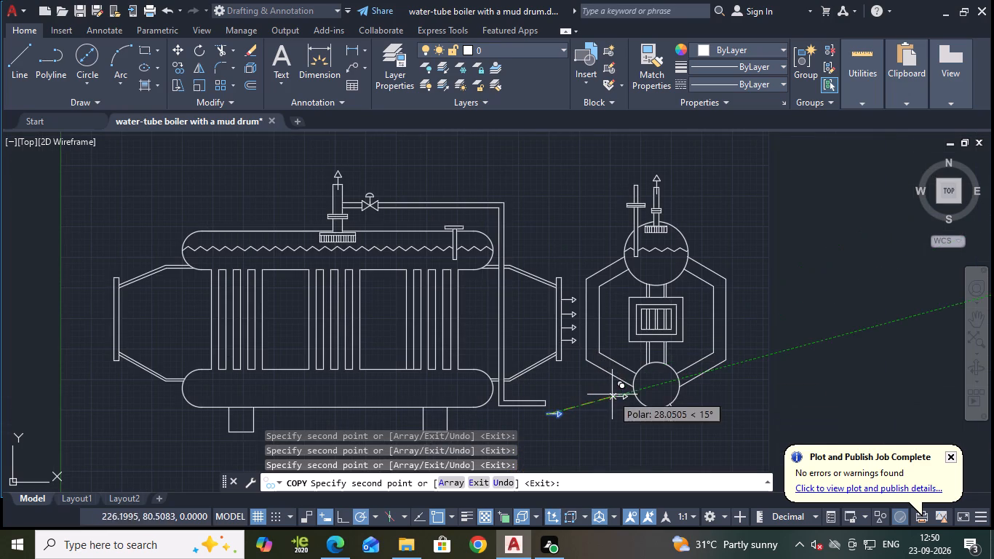
{"action": "scroll", "coordinate": [612, 320], "scroll_direction": "up", "scroll_amount": 2}
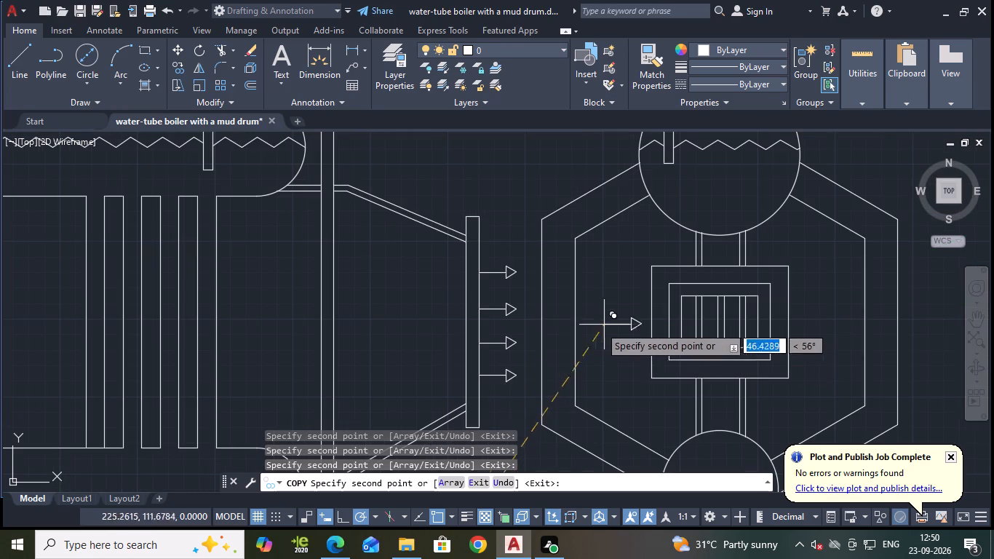
{"action": "left_click", "coordinate": [610, 296]}
{"action": "key", "text": "Escape"}
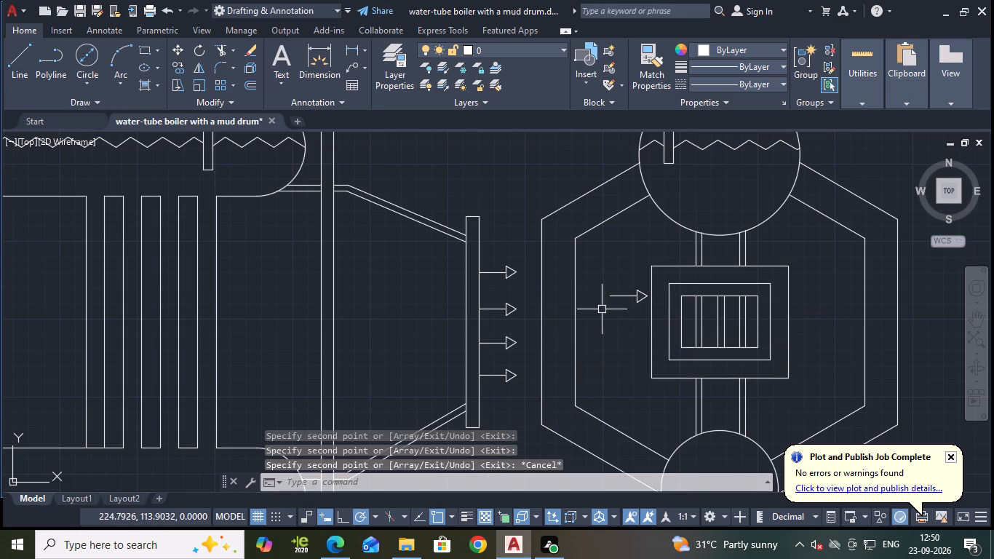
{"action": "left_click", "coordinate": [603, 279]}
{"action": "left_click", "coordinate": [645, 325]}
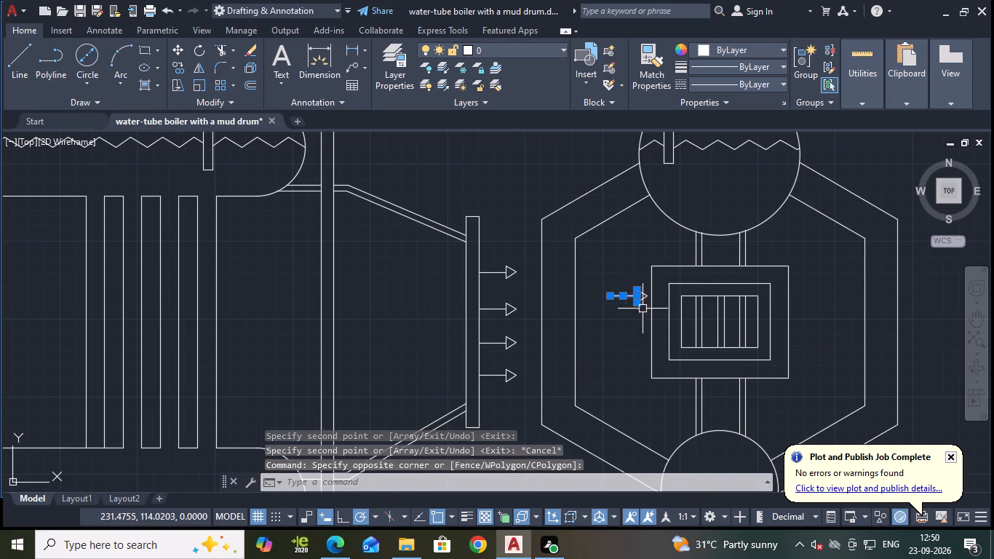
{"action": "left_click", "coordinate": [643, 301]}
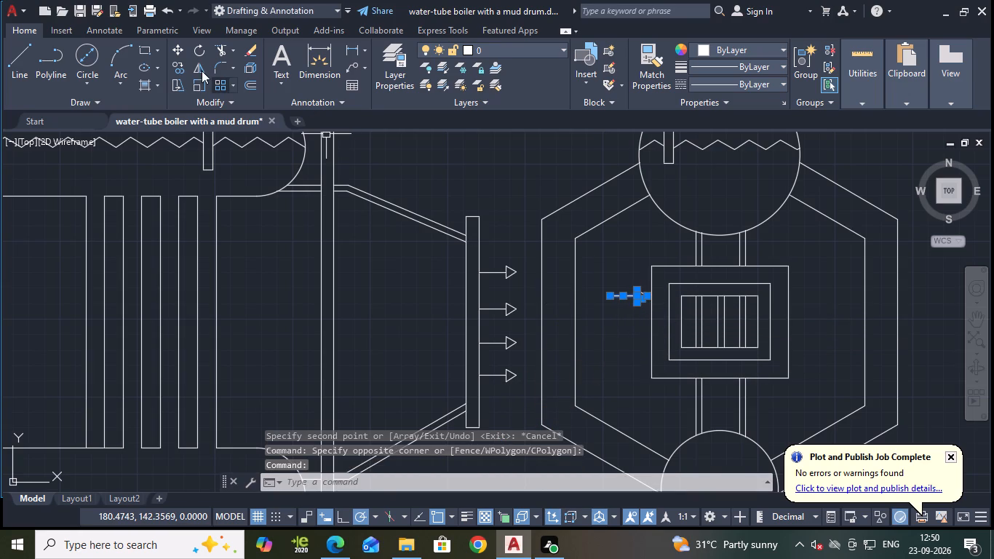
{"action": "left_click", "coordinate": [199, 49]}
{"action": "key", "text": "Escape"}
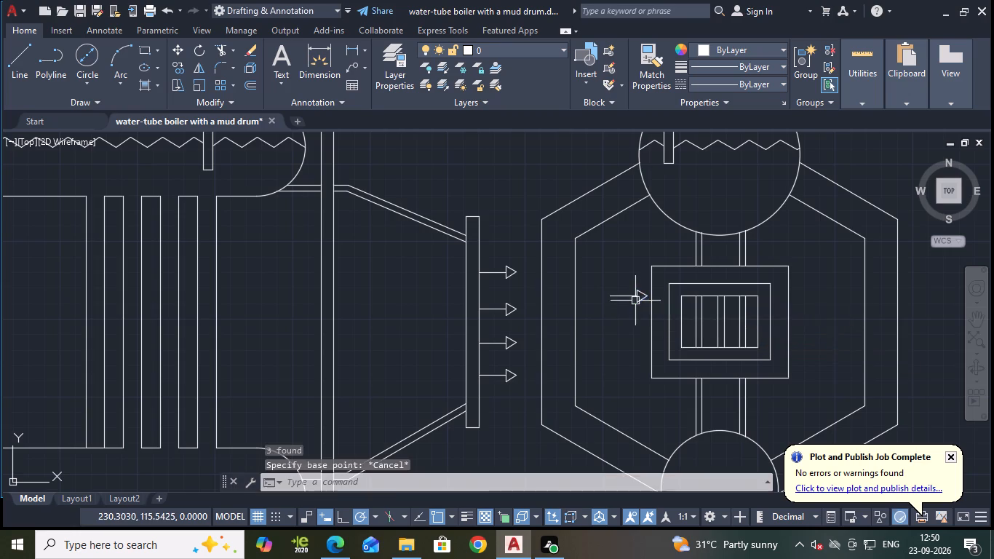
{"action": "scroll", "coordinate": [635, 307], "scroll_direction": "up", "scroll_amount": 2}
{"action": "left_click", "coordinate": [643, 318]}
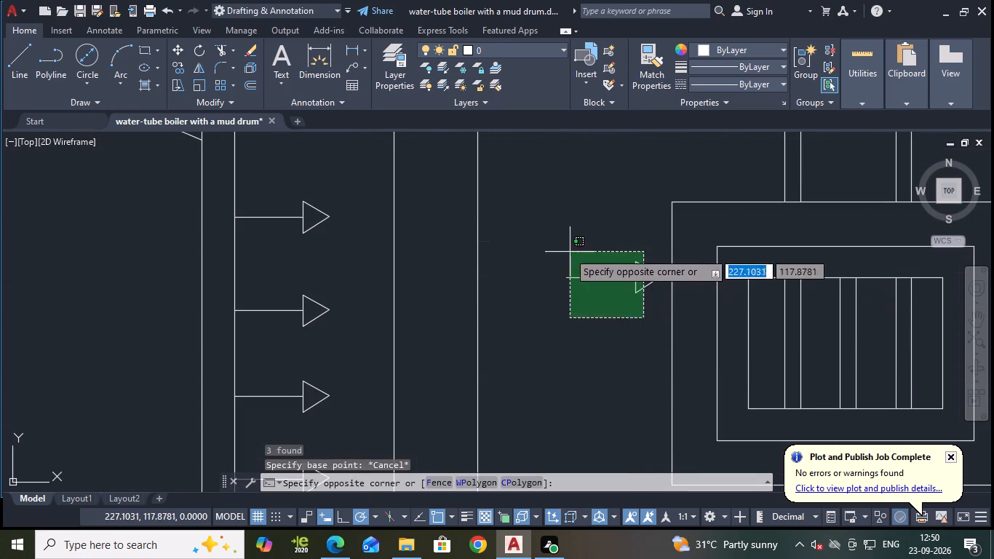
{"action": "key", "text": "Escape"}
Join the lines of the arrow inside the end view's inner hexagon so the arrowhead forms one polyline.
{"action": "left_click", "coordinate": [534, 234]}
{"action": "left_click", "coordinate": [661, 328]}
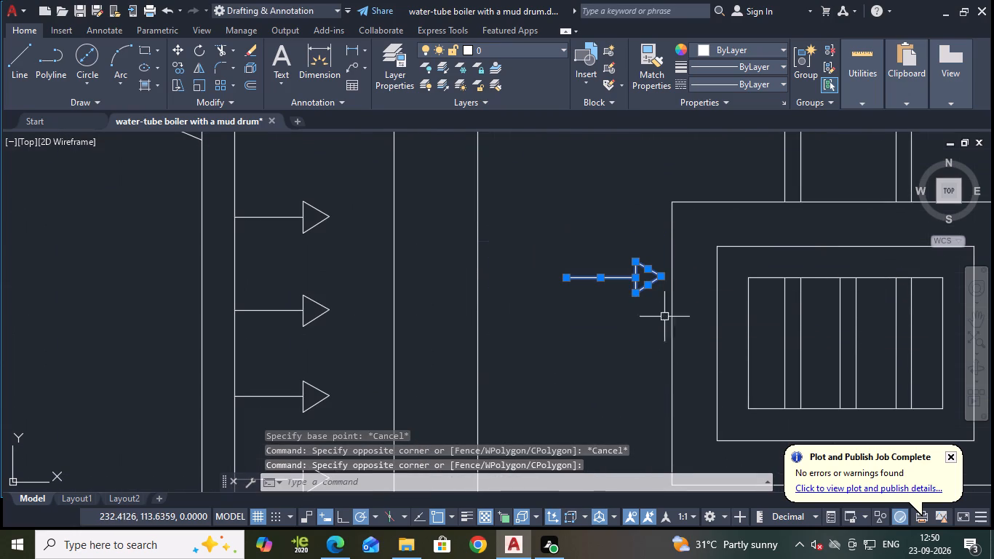
{"action": "key", "text": "j"}
{"action": "key", "text": "Return"}
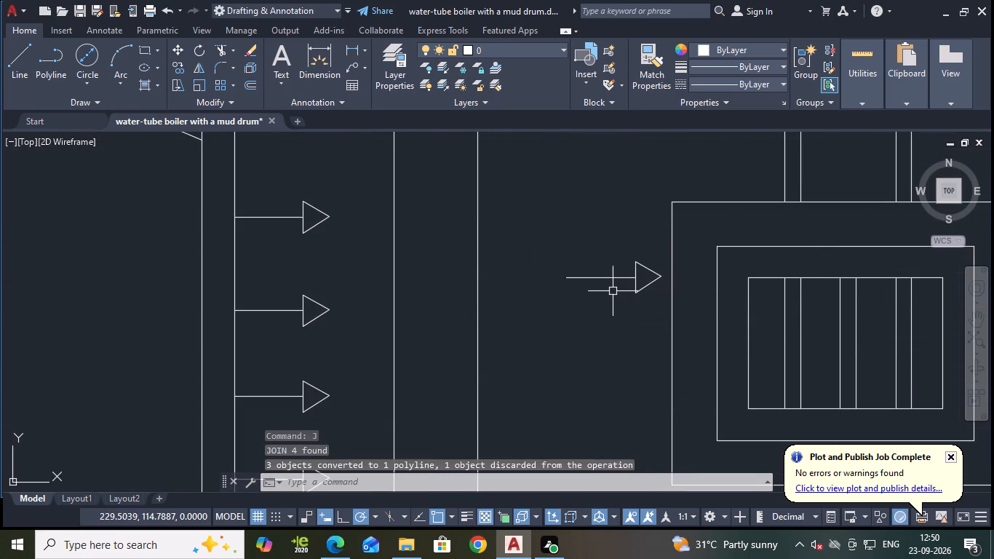
Rotate the end view's arrow, stem and head together, by 90° about its tail end so it points upward.
{"action": "left_click", "coordinate": [592, 279]}
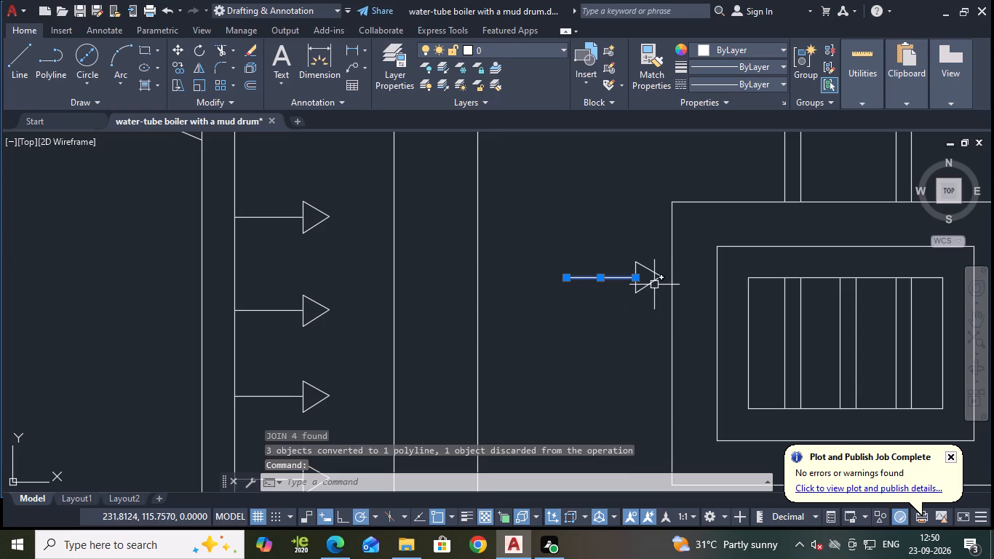
{"action": "left_click", "coordinate": [654, 285]}
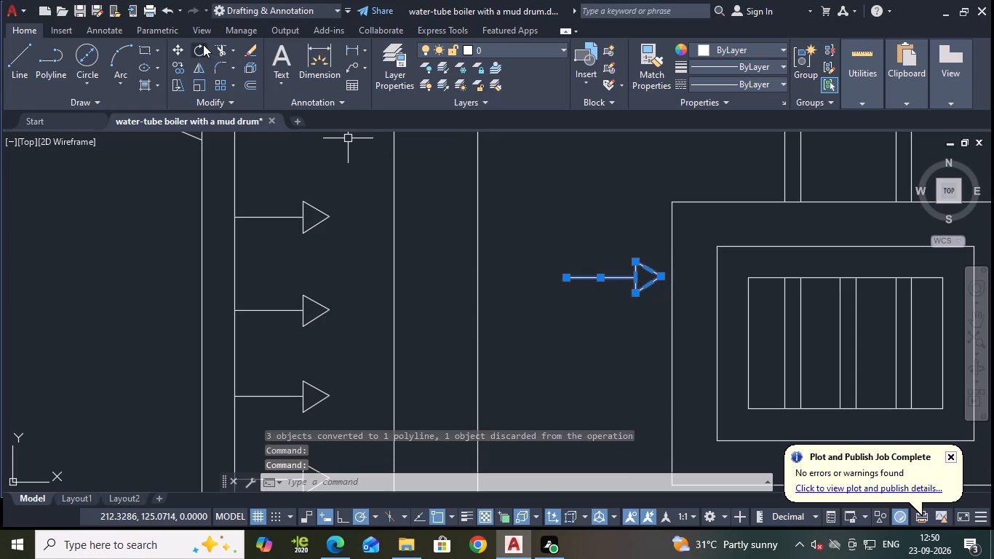
{"action": "left_click", "coordinate": [203, 44]}
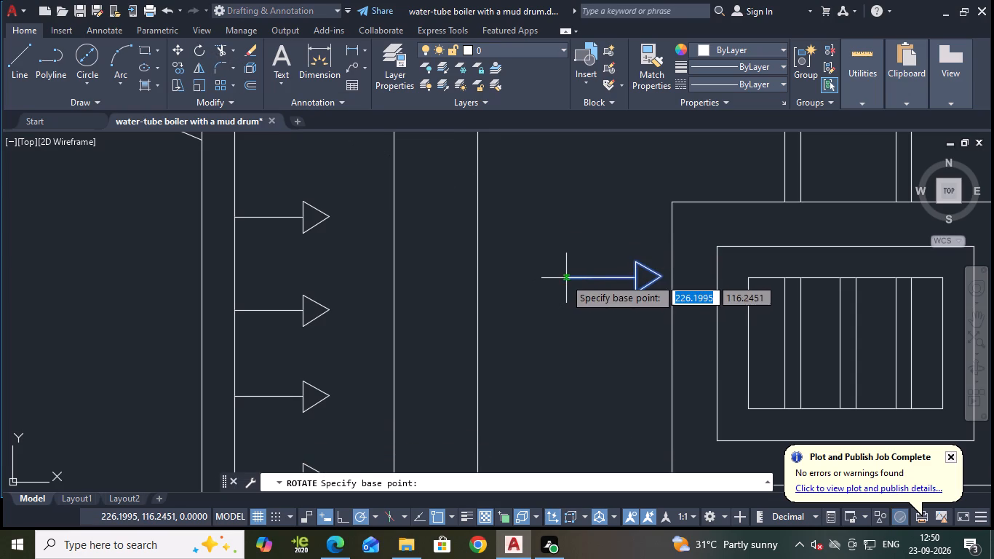
{"action": "left_click", "coordinate": [565, 278]}
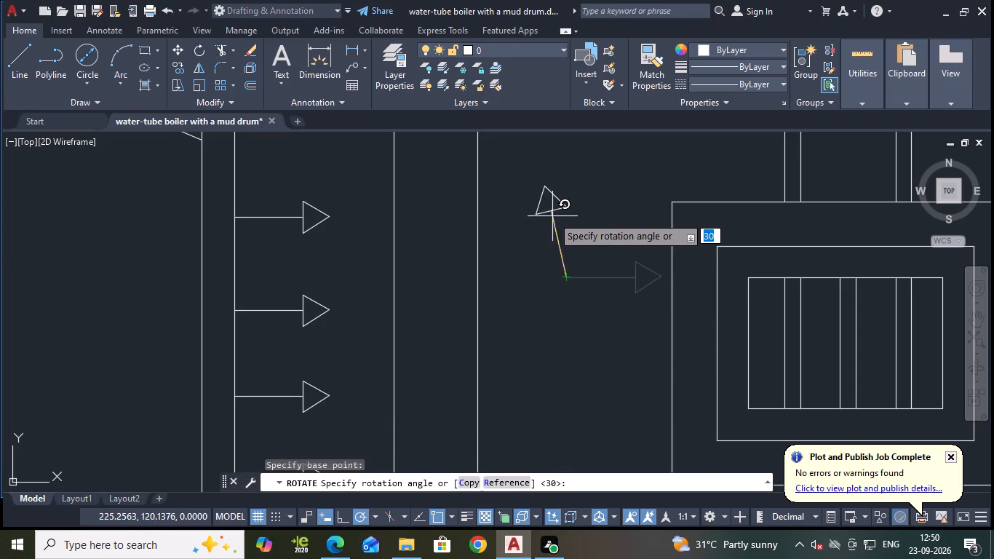
{"action": "left_click", "coordinate": [568, 214]}
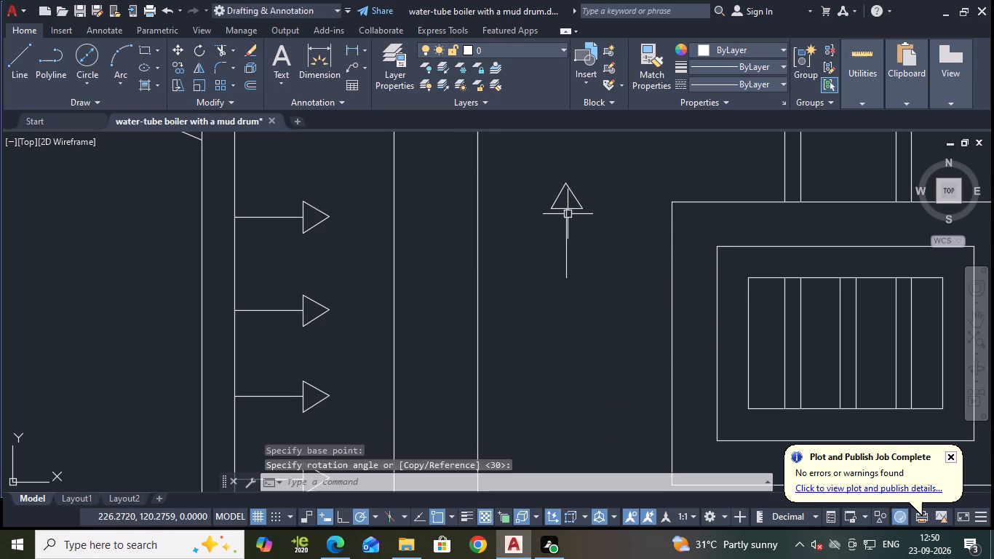
Copy the upward arrow about 7.2 units straight down within the end view's inner hexagon.
{"action": "left_click", "coordinate": [536, 174]}
{"action": "left_click", "coordinate": [604, 317]}
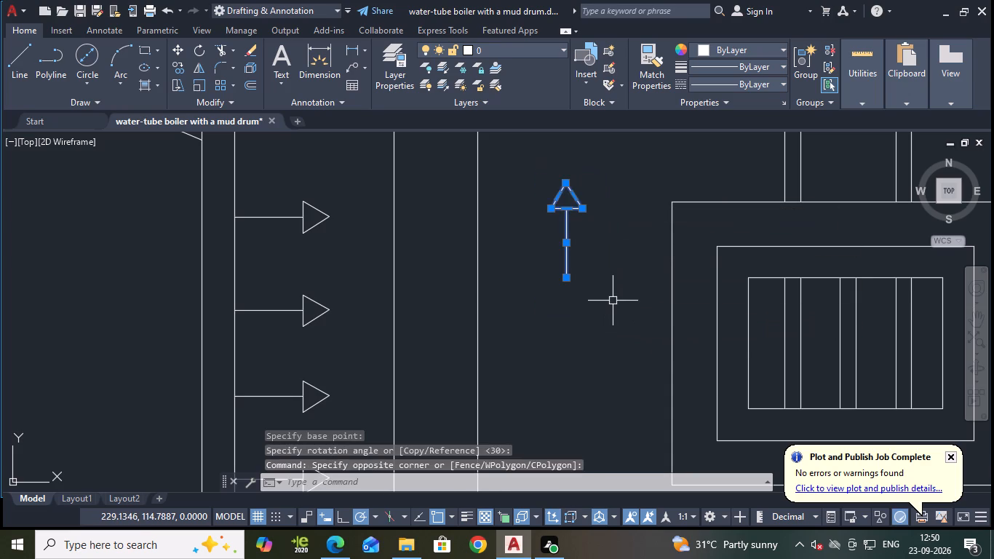
{"action": "type", "text": "co"}
{"action": "key", "text": "Return"}
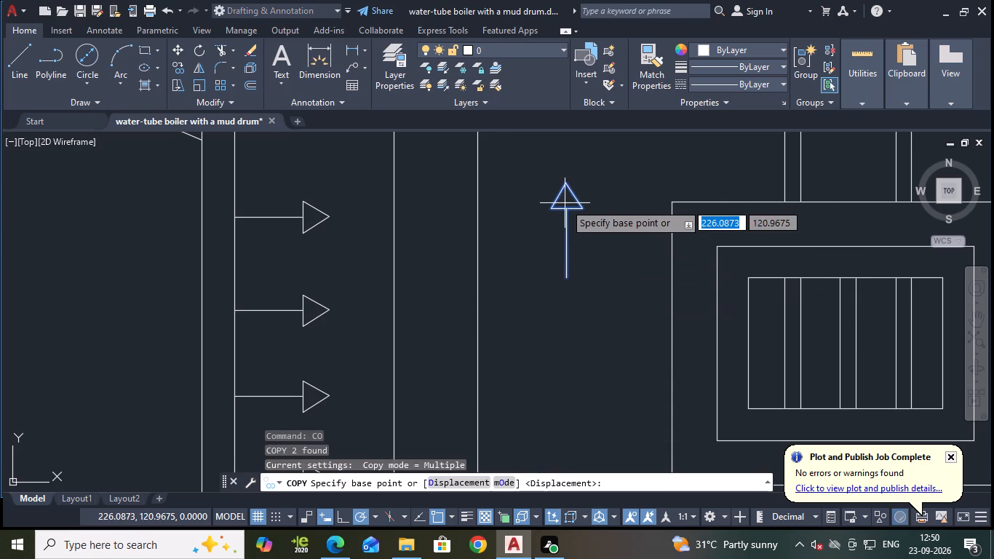
{"action": "left_click", "coordinate": [565, 207]}
{"action": "left_click", "coordinate": [565, 326]}
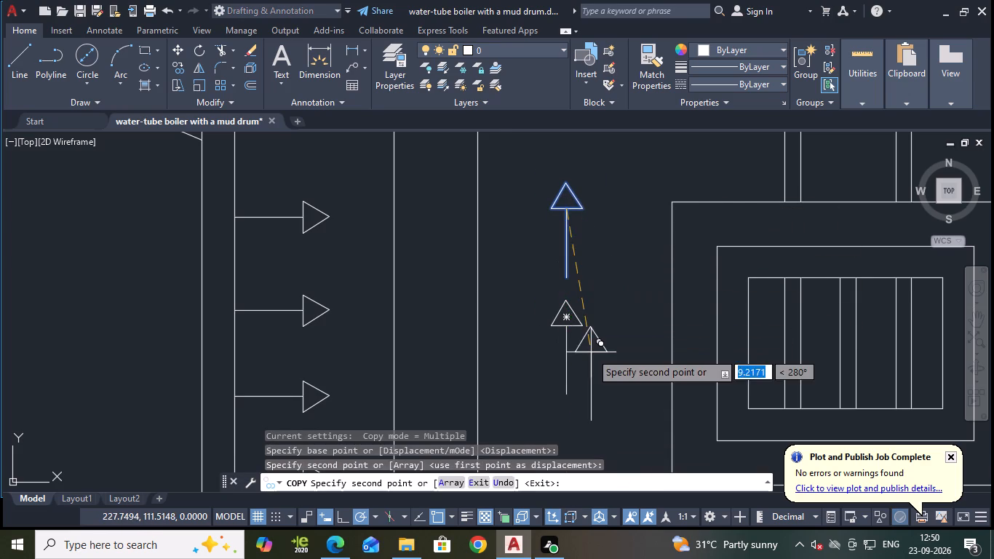
{"action": "key", "text": "Escape"}
Rotate the lower arrow copy 180° about its tail end so it points downward.
{"action": "left_click_drag", "start_coordinate": [527, 282], "coordinate": [542, 290]}
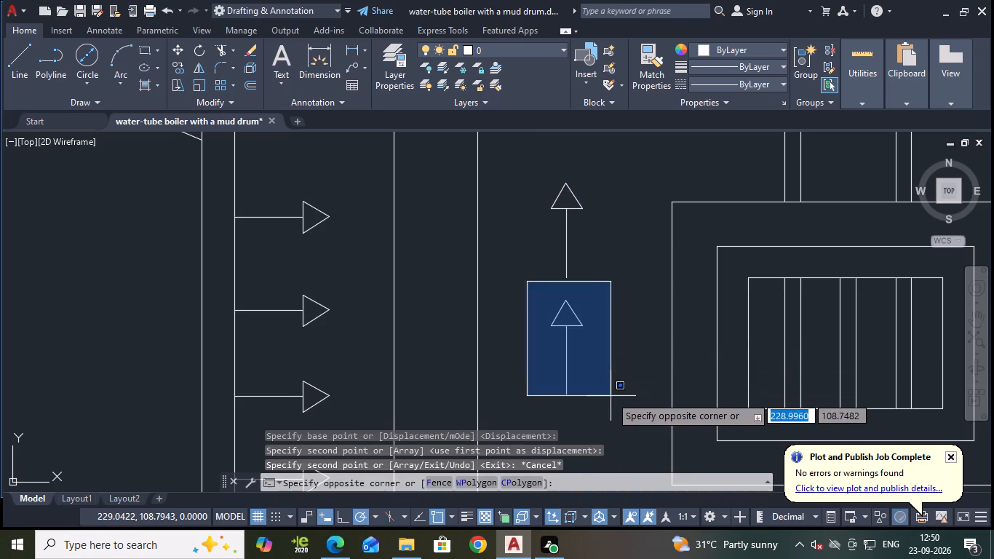
{"action": "left_click", "coordinate": [609, 398]}
{"action": "left_click", "coordinate": [203, 57]}
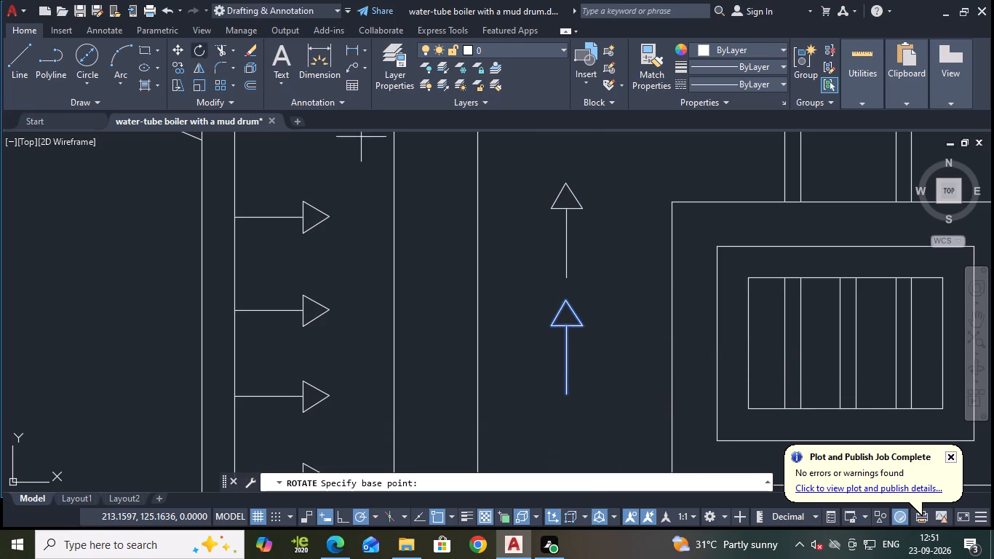
{"action": "left_click", "coordinate": [567, 393]}
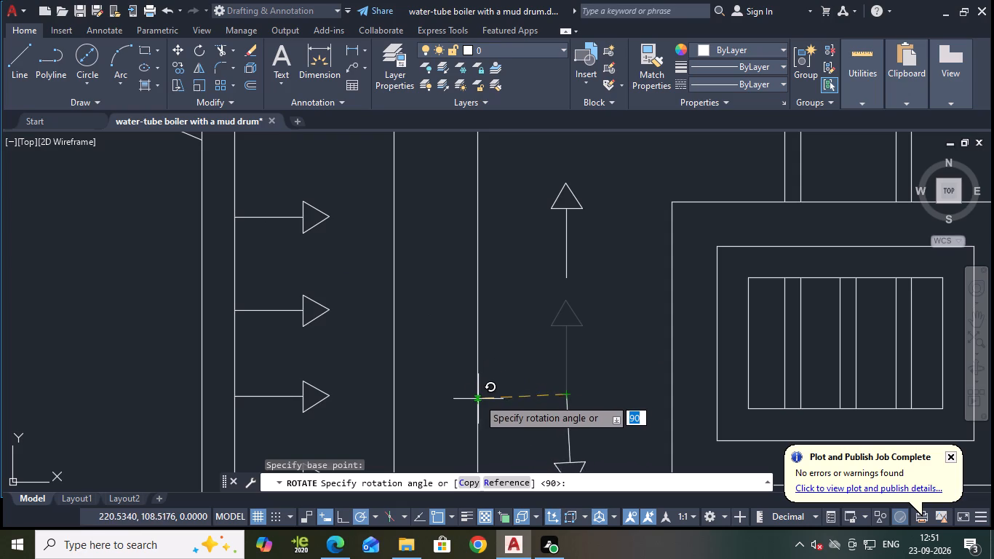
{"action": "left_click", "coordinate": [454, 395]}
{"action": "key", "text": "Escape"}
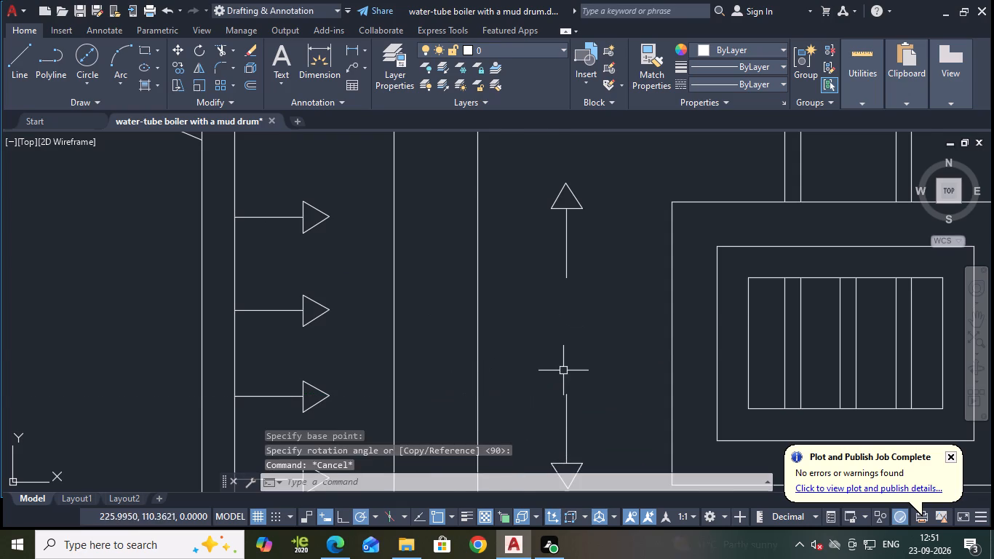
Copy the upward arrow from the inner hexagon to two spots, one above the other, in the end view's left vertical channel.
{"action": "scroll", "coordinate": [563, 370], "scroll_direction": "down", "scroll_amount": 1}
{"action": "left_click_drag", "start_coordinate": [544, 257], "coordinate": [559, 258]}
{"action": "key", "text": "Escape"}
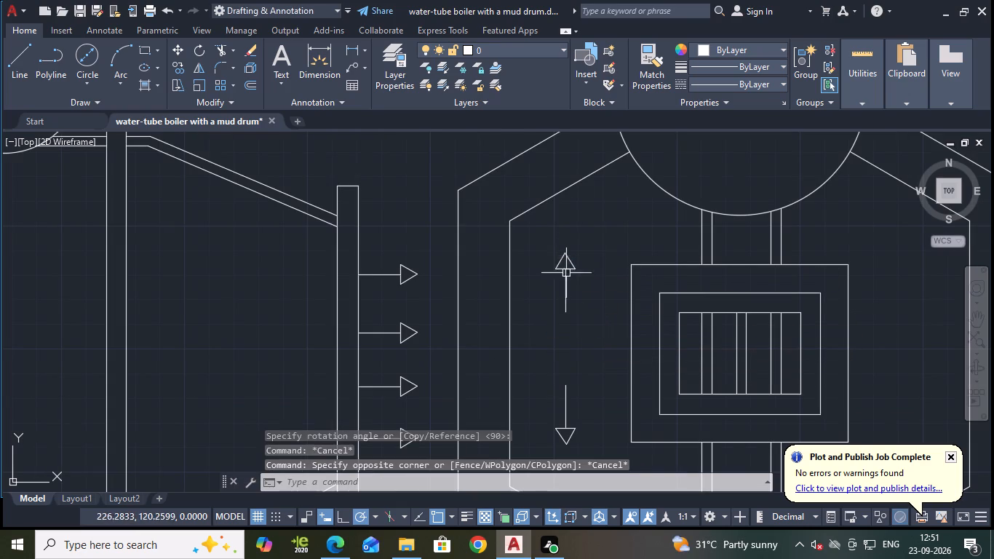
{"action": "left_click", "coordinate": [546, 254]}
{"action": "key", "text": "Escape"}
{"action": "left_click", "coordinate": [543, 252]}
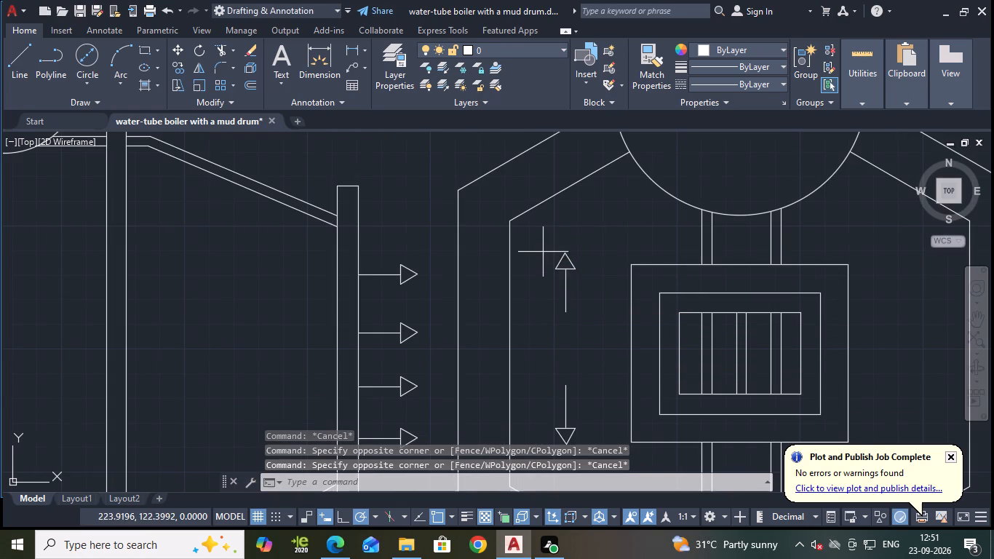
{"action": "left_click", "coordinate": [587, 326]}
{"action": "type", "text": "co"}
{"action": "key", "text": "Return"}
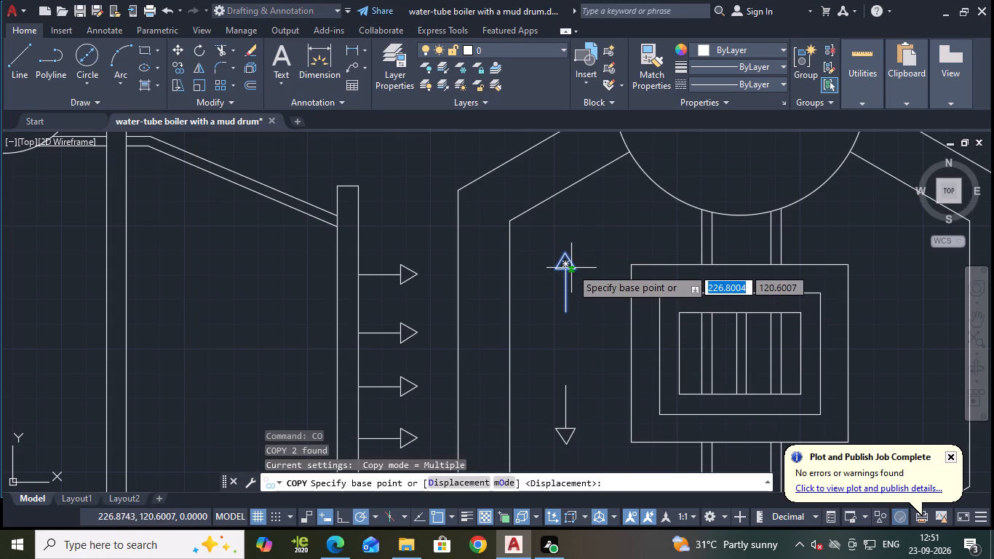
{"action": "left_click", "coordinate": [563, 266]}
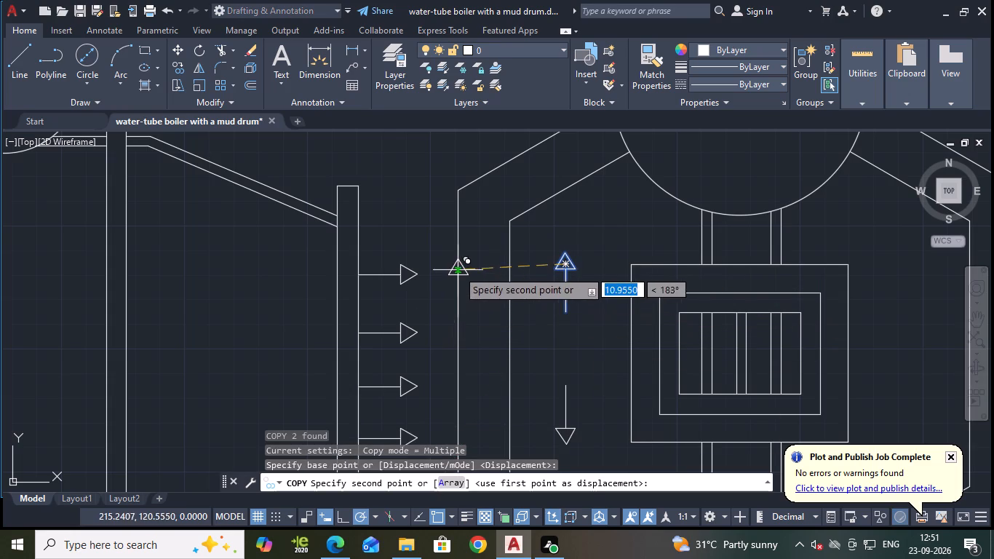
{"action": "left_click", "coordinate": [482, 228]}
{"action": "scroll", "coordinate": [484, 276], "scroll_direction": "down", "scroll_amount": 2}
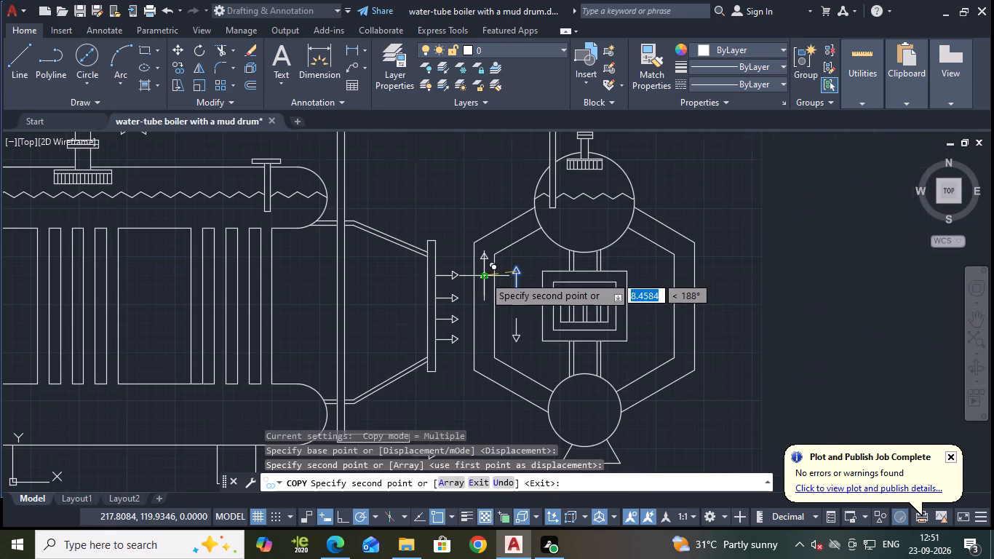
{"action": "left_click", "coordinate": [482, 322]}
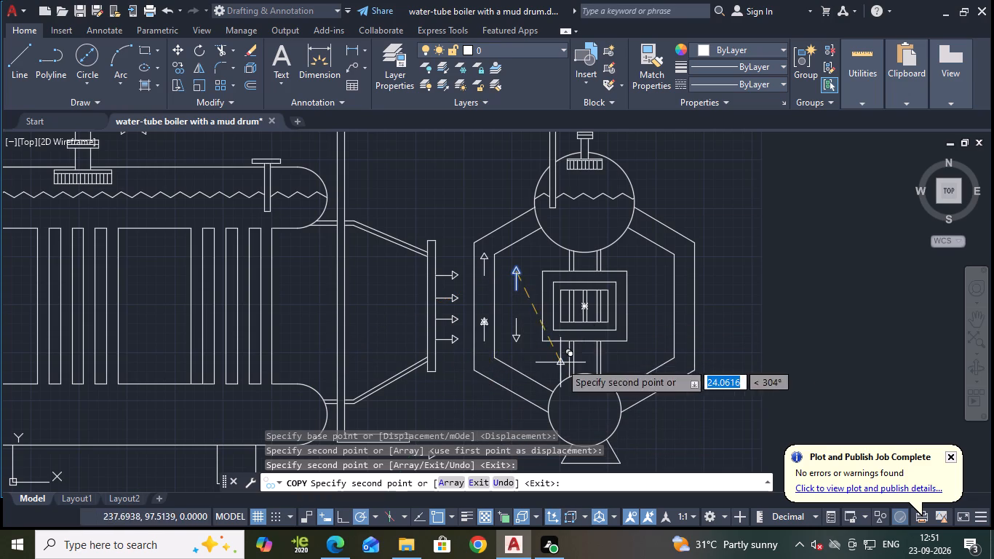
{"action": "scroll", "coordinate": [489, 273], "scroll_direction": "down", "scroll_amount": 1}
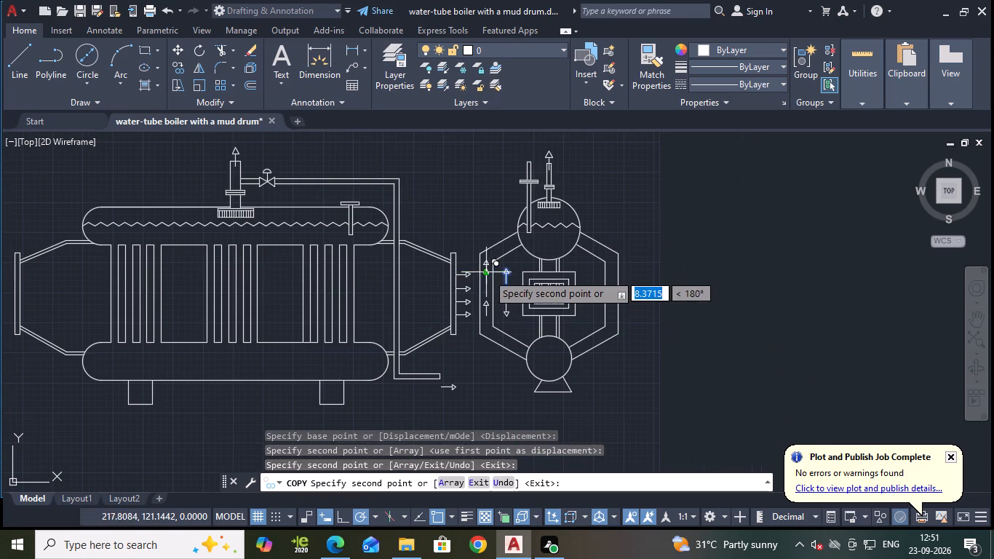
{"action": "key", "text": "Escape"}
Copy the downward arrow from the inner hexagon to two spots, one above the other, in the end view's right vertical channel.
{"action": "scroll", "coordinate": [520, 275], "scroll_direction": "up", "scroll_amount": 2}
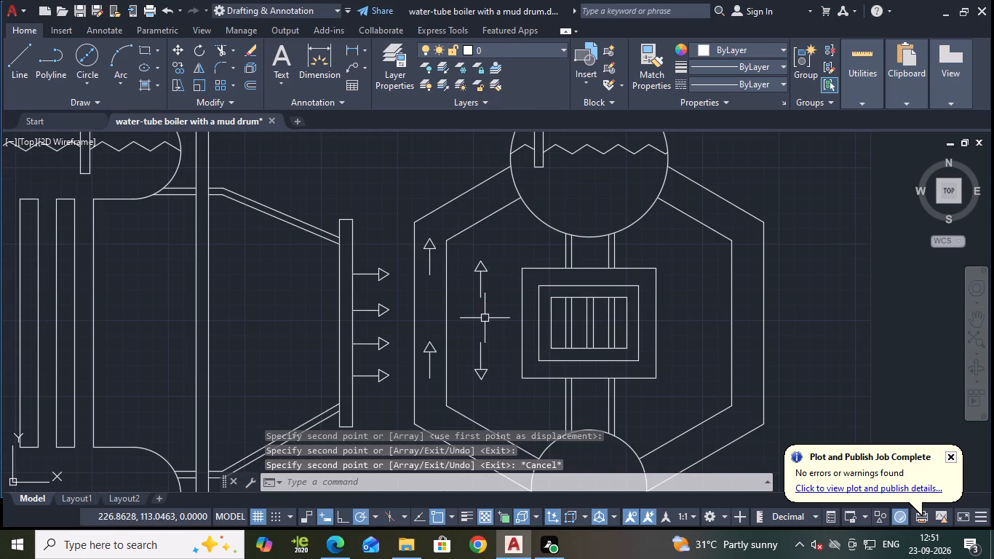
{"action": "left_click", "coordinate": [459, 324]}
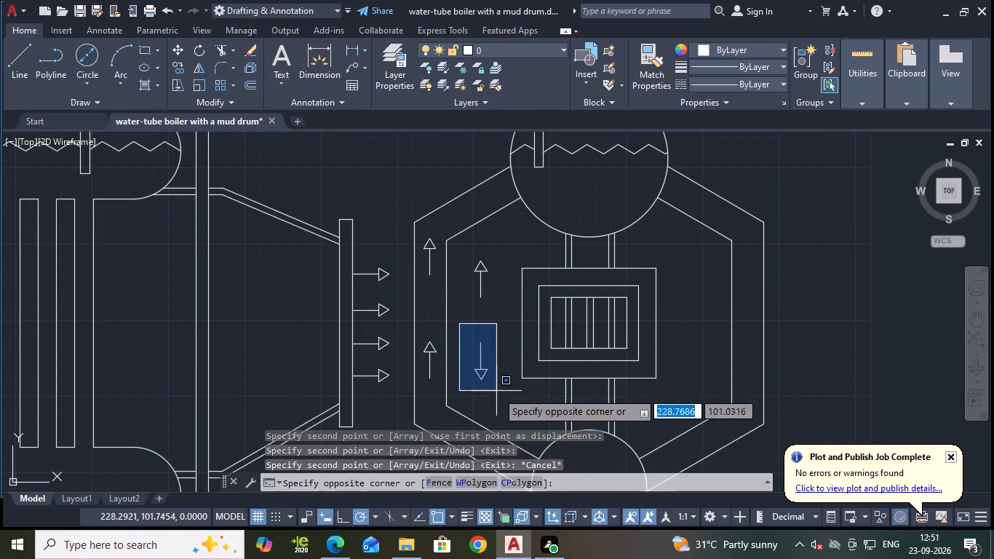
{"action": "left_click", "coordinate": [497, 392]}
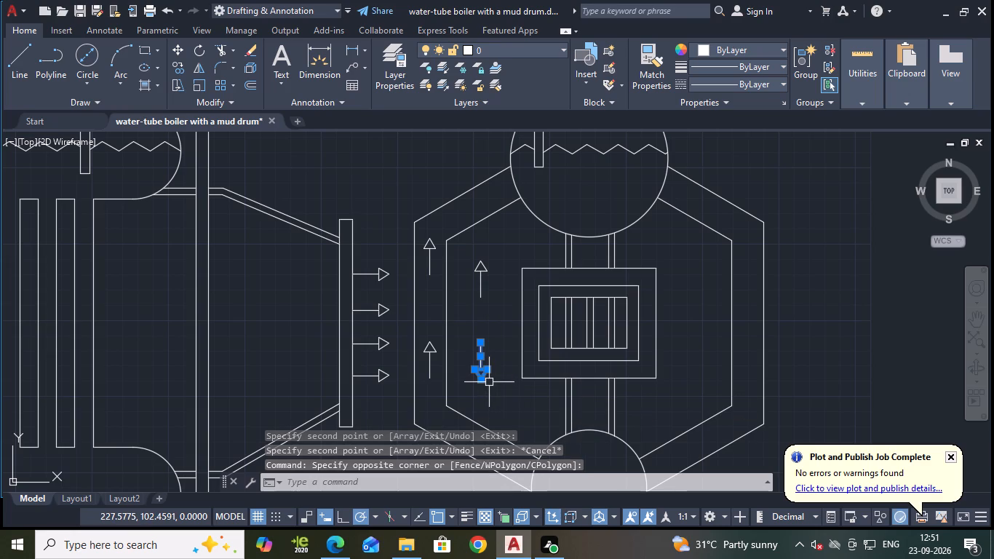
{"action": "type", "text": "co"}
{"action": "key", "text": "Return"}
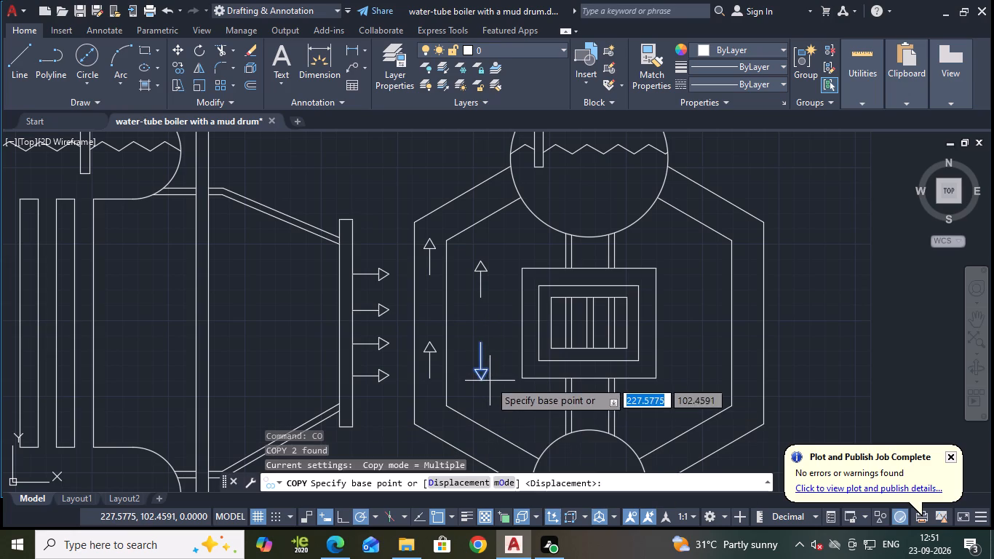
{"action": "left_click", "coordinate": [480, 370]}
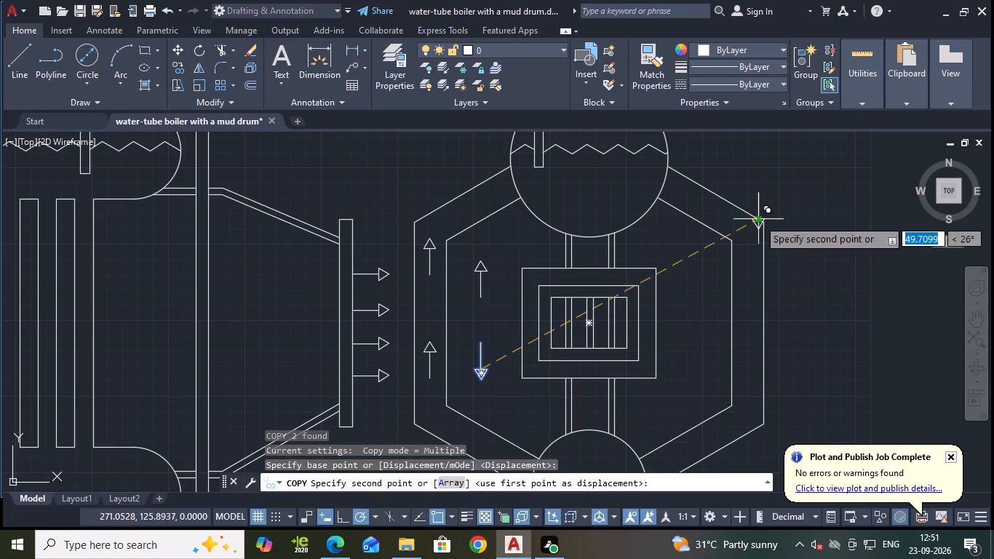
{"action": "left_click", "coordinate": [747, 255]}
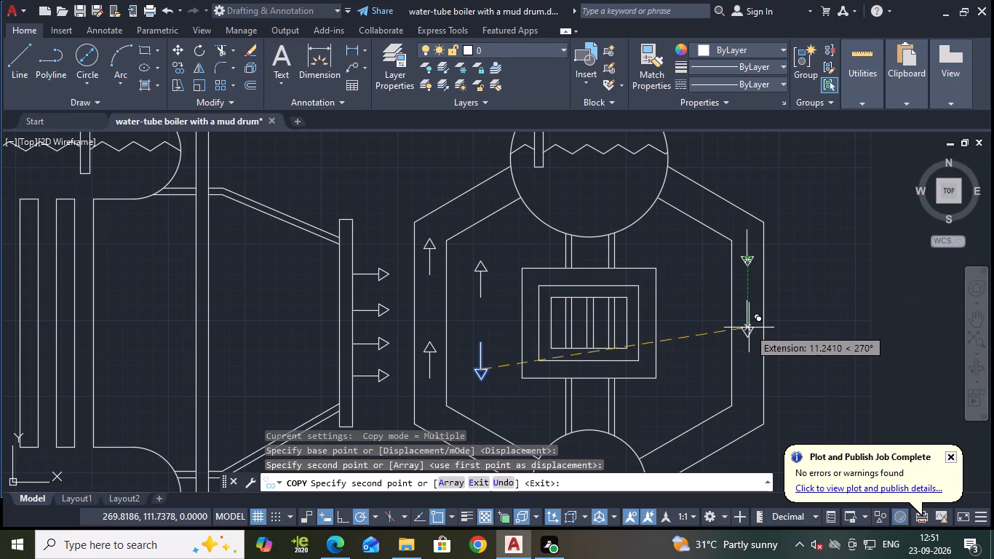
{"action": "left_click", "coordinate": [746, 352]}
{"action": "scroll", "coordinate": [786, 253], "scroll_direction": "down", "scroll_amount": 1}
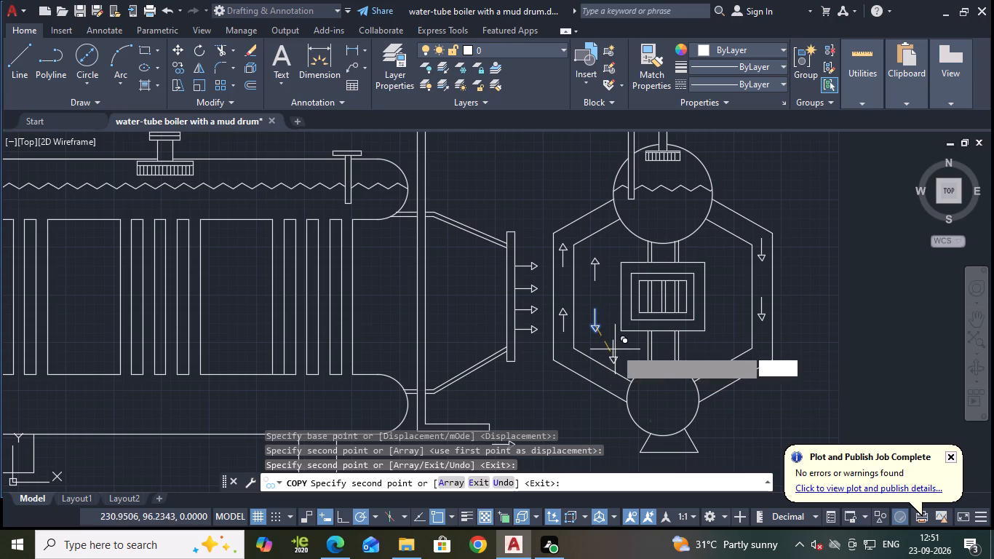
{"action": "key", "text": "Escape"}
Rotate the upward arrow inside the inner hexagon by about 305° around its tail end so it points diagonally up and right.
{"action": "left_click", "coordinate": [587, 253]}
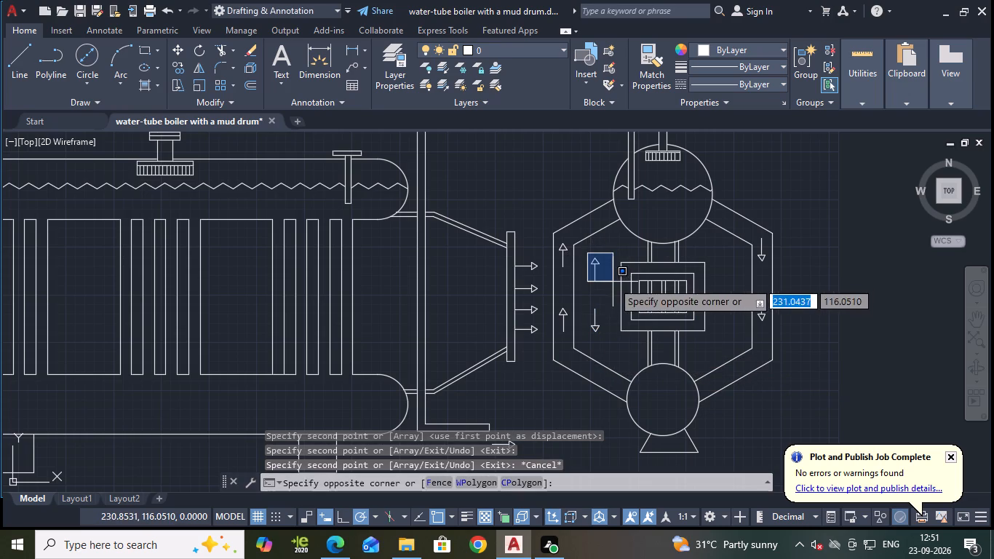
{"action": "left_click", "coordinate": [607, 299]}
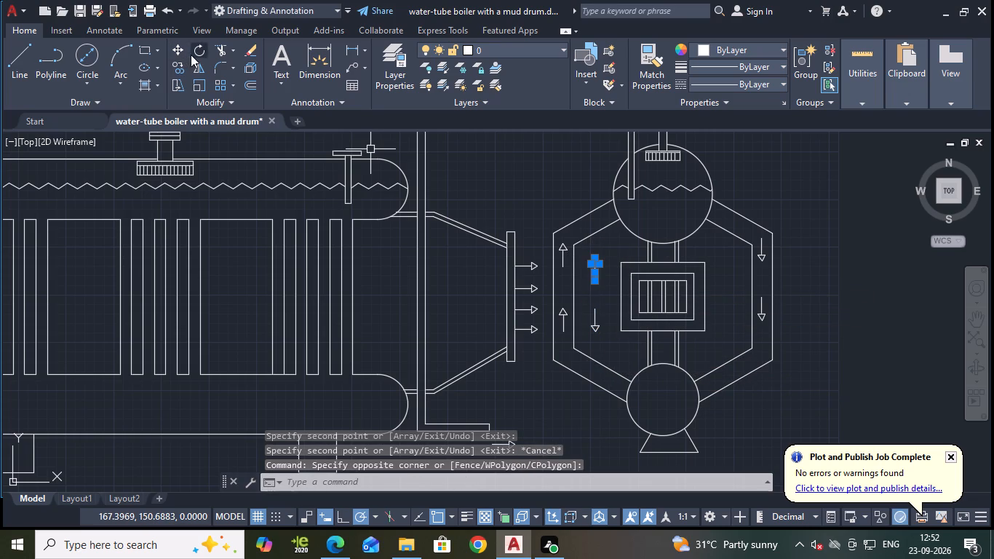
{"action": "left_click", "coordinate": [191, 55]}
{"action": "scroll", "coordinate": [600, 268], "scroll_direction": "up", "scroll_amount": 1}
{"action": "left_click", "coordinate": [591, 290]}
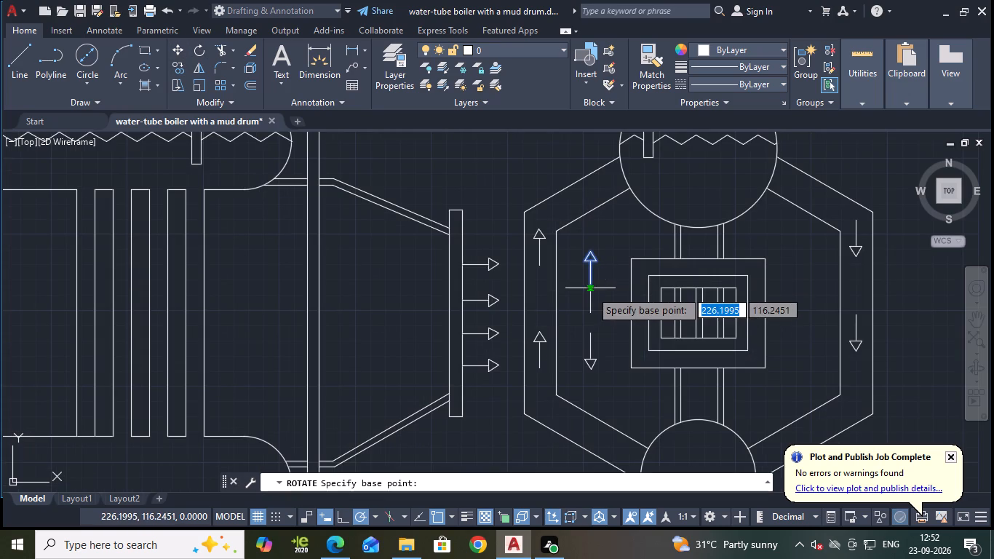
{"action": "left_click", "coordinate": [614, 322]}
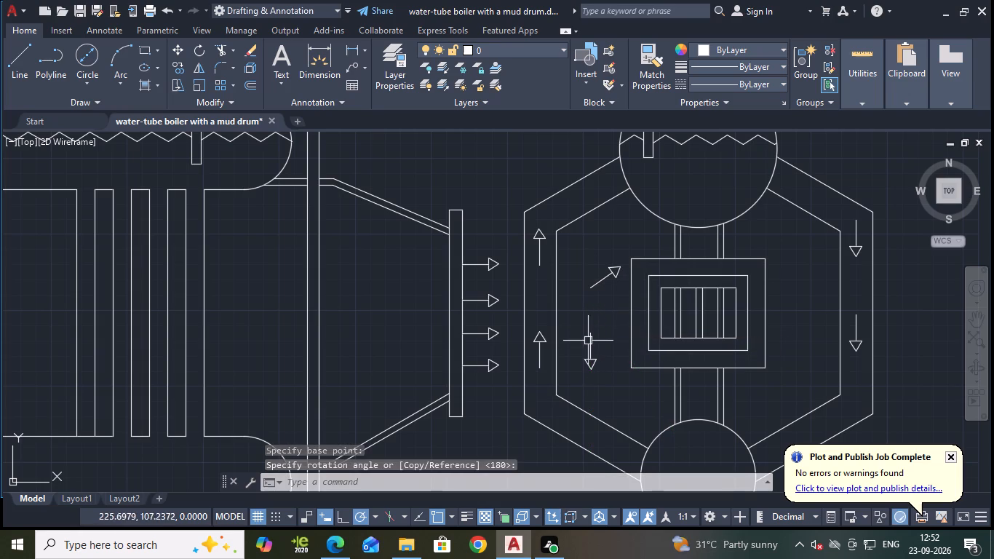
Rotate the downward arrow inside the inner hexagon around its tail end so it points diagonally down and left.
{"action": "left_click", "coordinate": [573, 325]}
{"action": "left_click", "coordinate": [613, 389]}
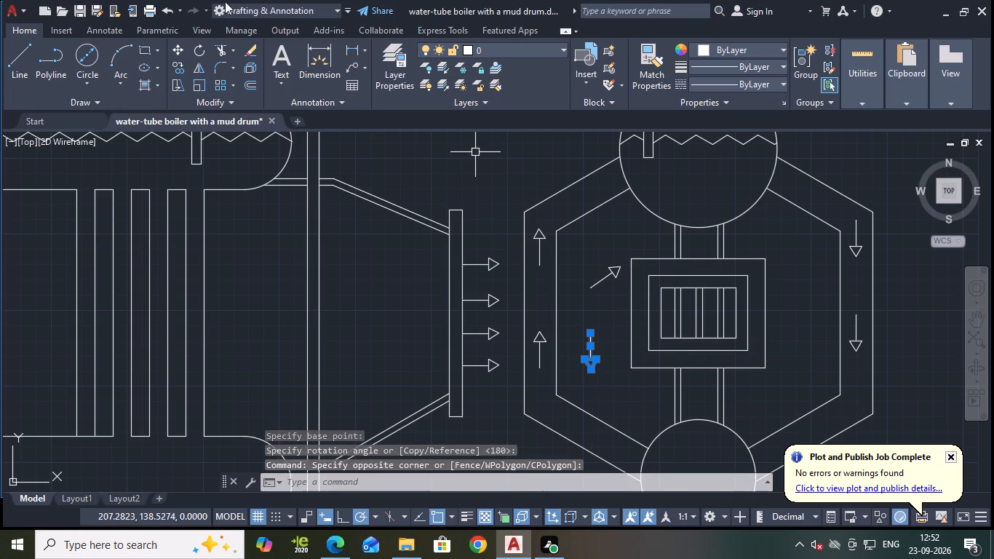
{"action": "left_click", "coordinate": [196, 48]}
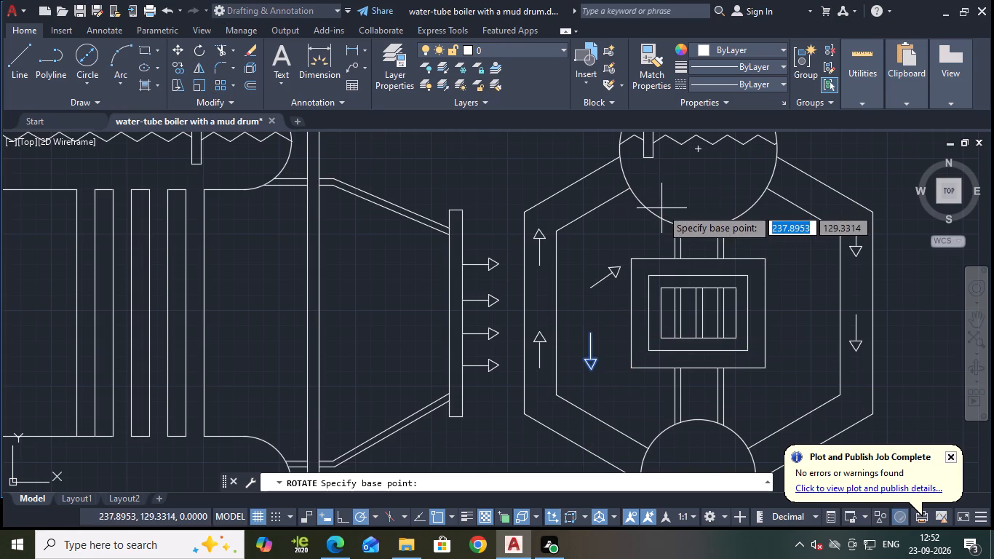
{"action": "left_click", "coordinate": [590, 333]}
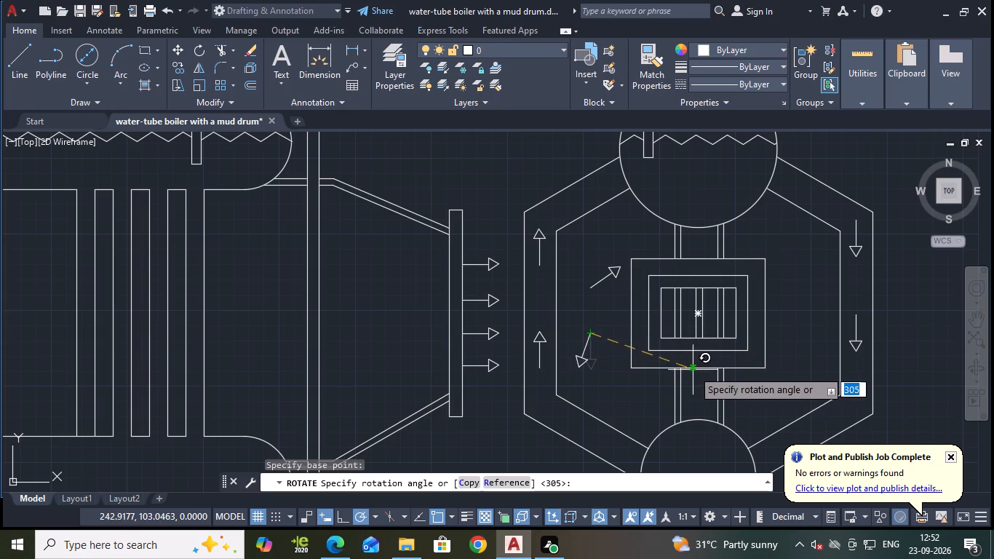
{"action": "left_click", "coordinate": [637, 413]}
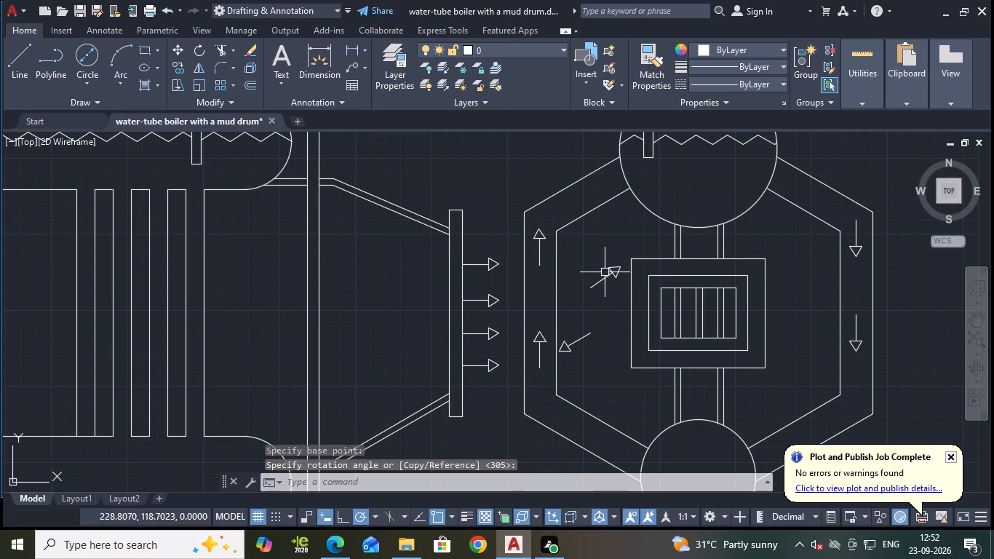
Copy the diagonal up-right arrow from the inner hexagon into the end view's upper-left sloped channel.
{"action": "left_click", "coordinate": [581, 253]}
{"action": "left_click", "coordinate": [621, 321]}
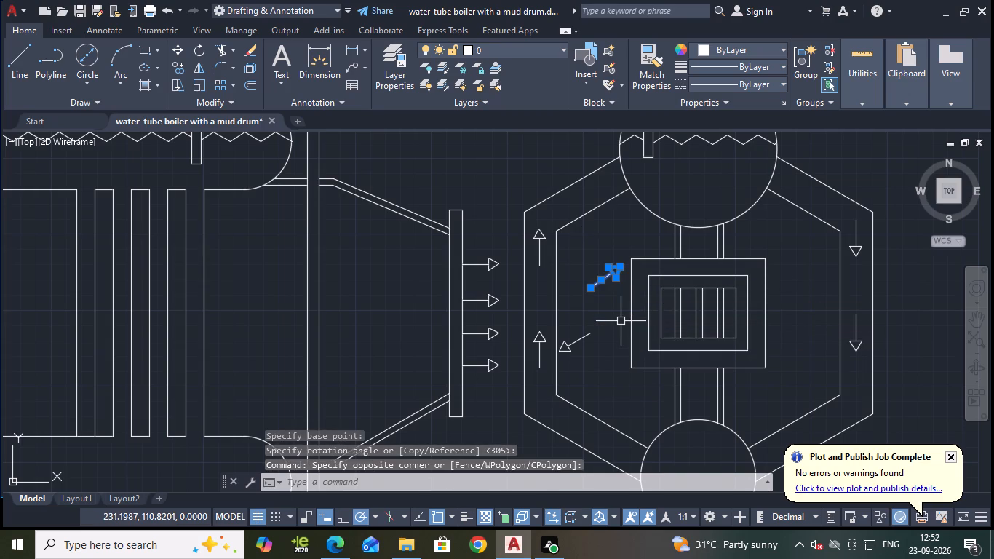
{"action": "type", "text": "co"}
{"action": "key", "text": "Return"}
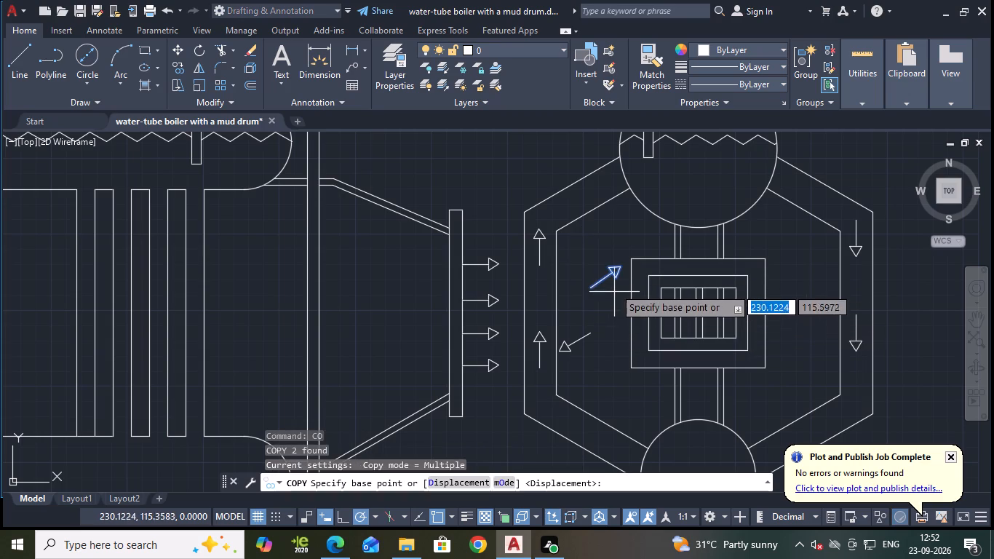
{"action": "left_click", "coordinate": [613, 276]}
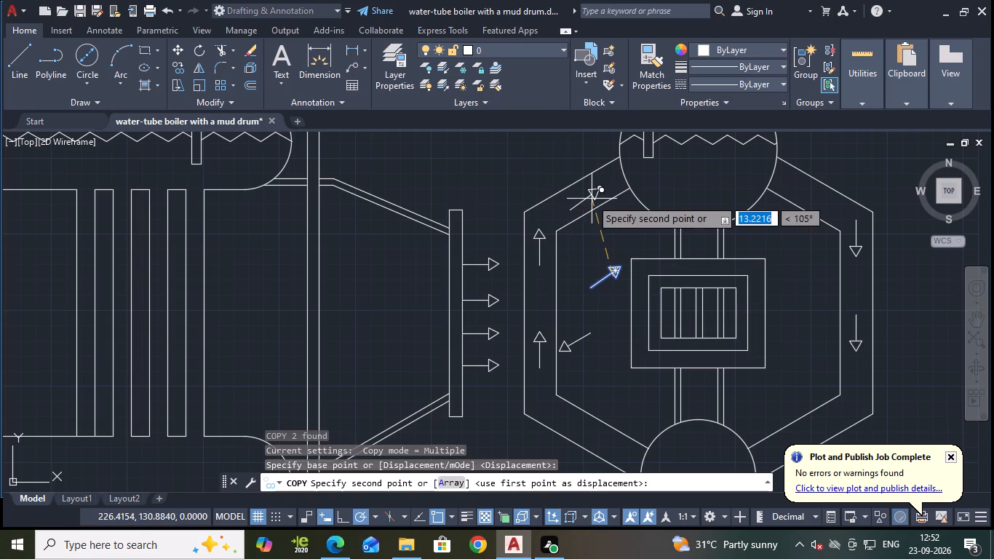
{"action": "left_click", "coordinate": [587, 197]}
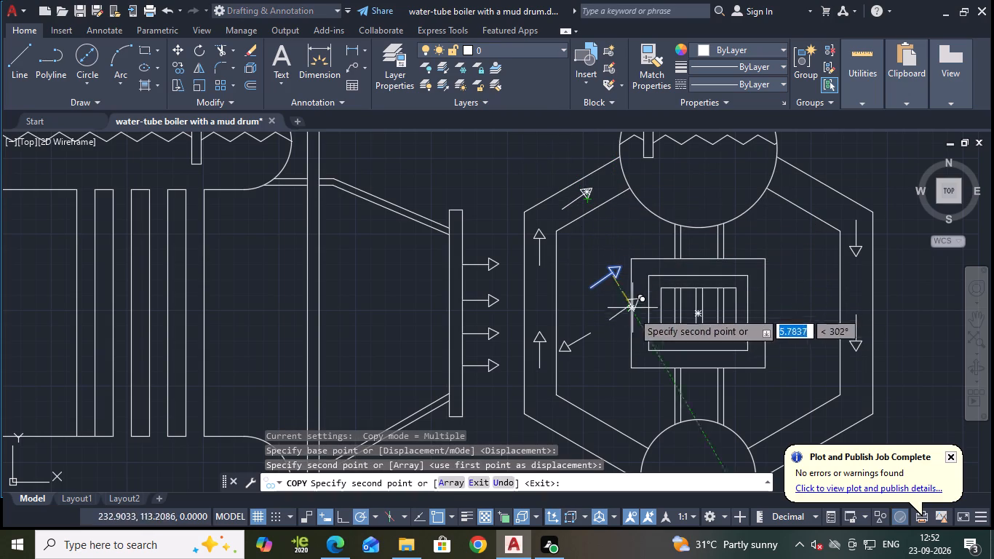
{"action": "middle_click_drag", "start_coordinate": [616, 362], "coordinate": [603, 325]}
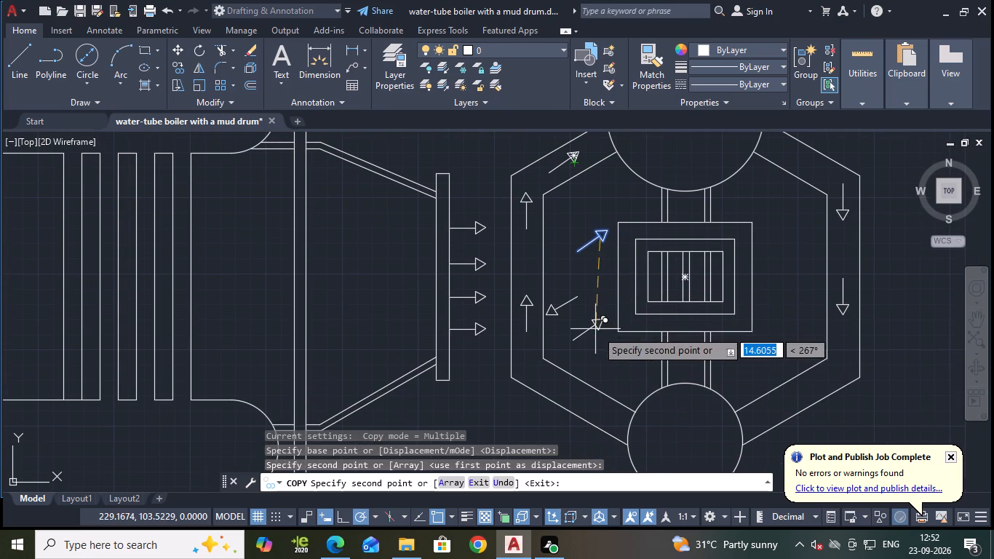
{"action": "key", "text": "Escape"}
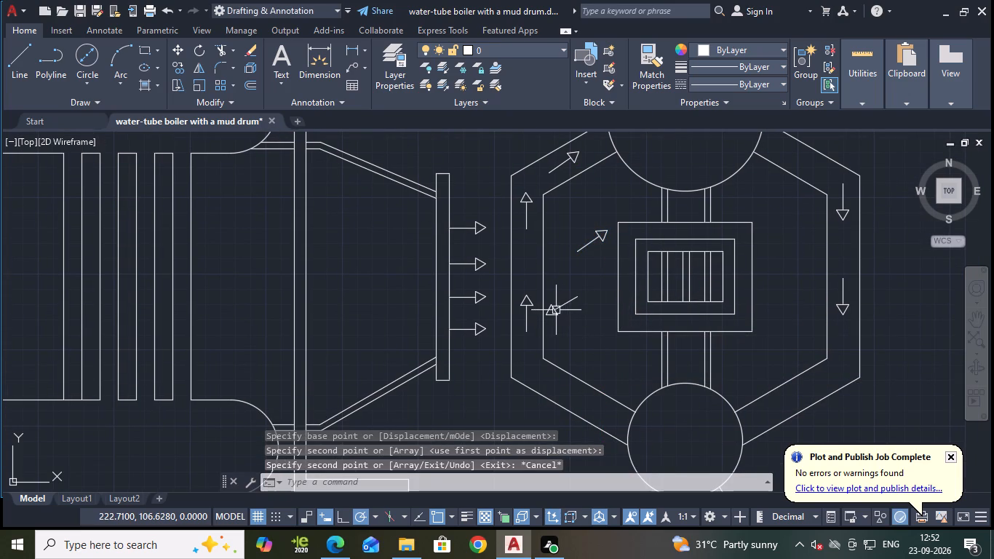
Copy the diagonal down-left arrow from the inner hexagon into the end view's lower-right sloped channel.
{"action": "left_click", "coordinate": [556, 310]}
{"action": "left_click", "coordinate": [567, 306]}
{"action": "type", "text": "co"}
{"action": "key", "text": "Return"}
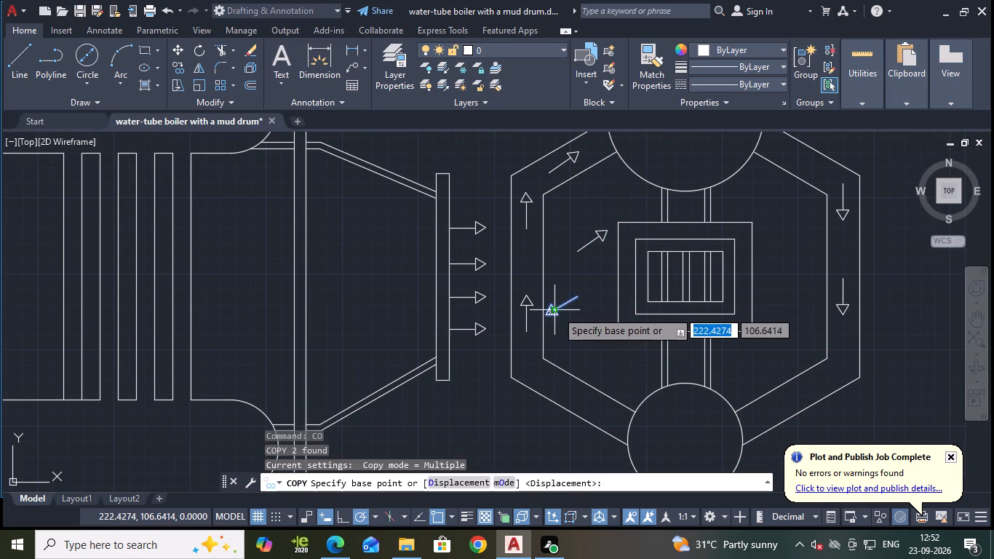
{"action": "left_click", "coordinate": [557, 311]}
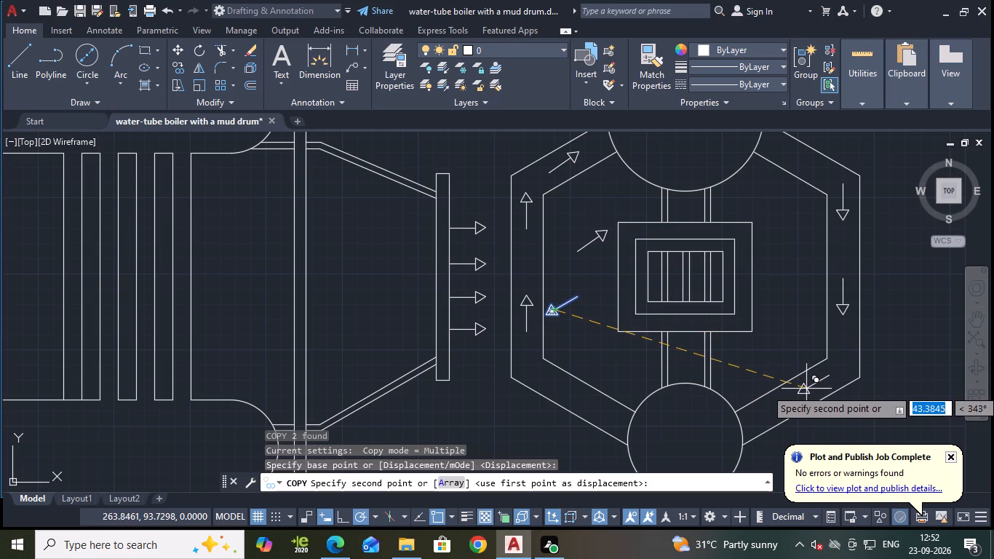
{"action": "left_click", "coordinate": [802, 394]}
{"action": "scroll", "coordinate": [804, 365], "scroll_direction": "down", "scroll_amount": 1}
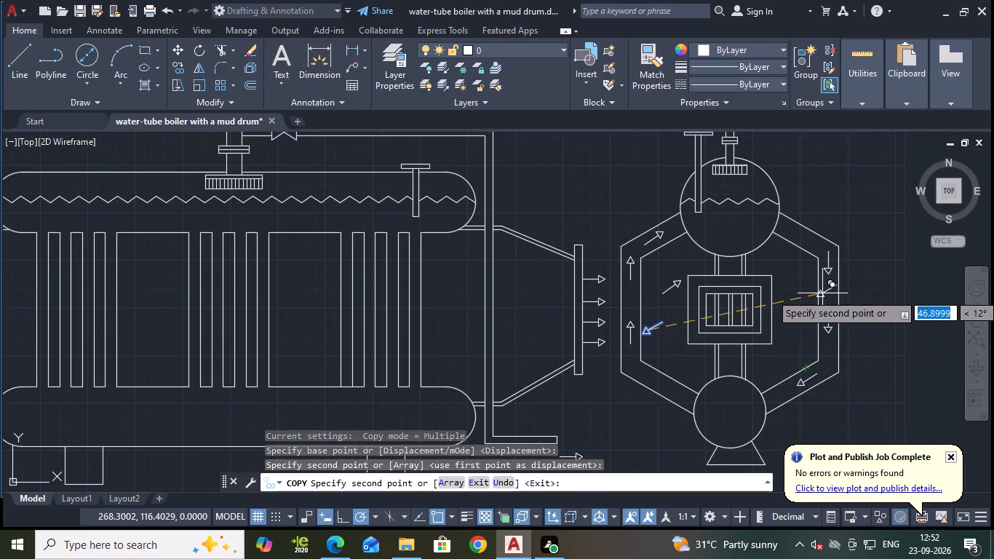
{"action": "key", "text": "Escape"}
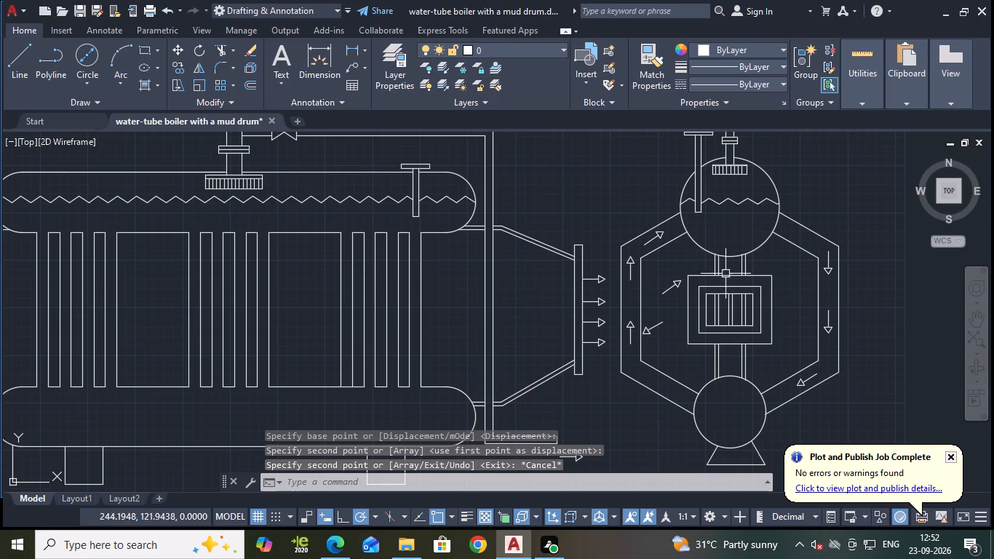
Rotate the diagonal up-right arrow inside the inner hexagon around its tail end so it points diagonally down and right.
{"action": "scroll", "coordinate": [671, 296], "scroll_direction": "up", "scroll_amount": 1}
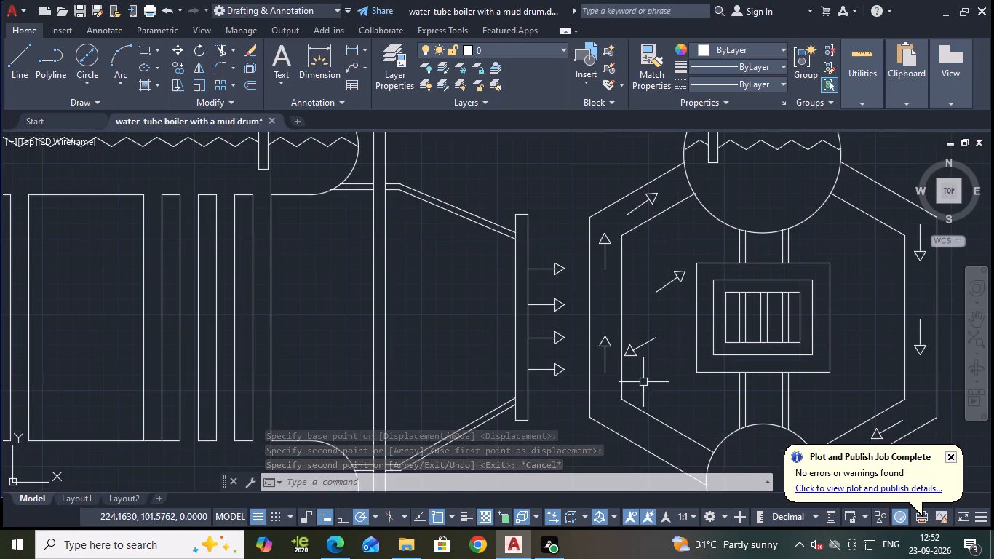
{"action": "scroll", "coordinate": [654, 363], "scroll_direction": "down", "scroll_amount": 1}
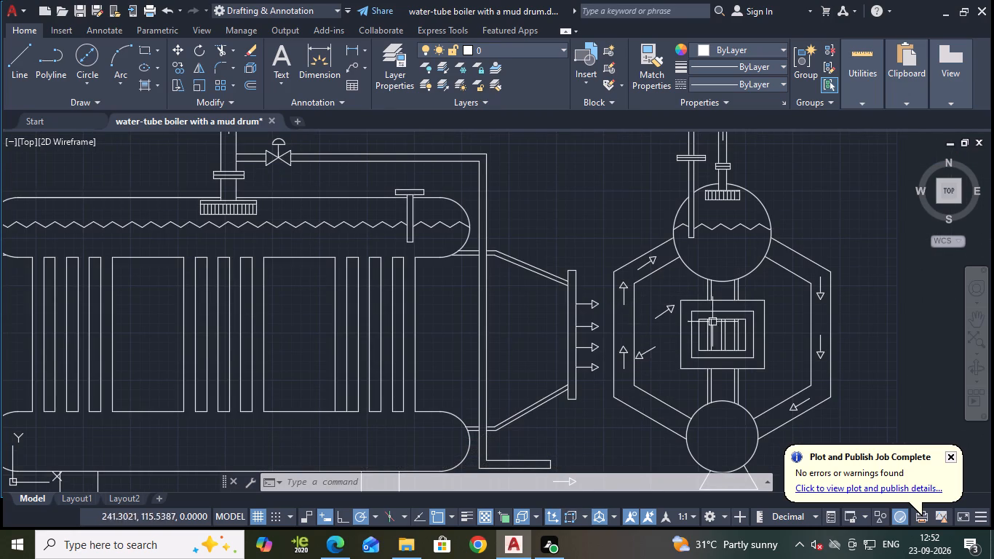
{"action": "left_click", "coordinate": [668, 309]}
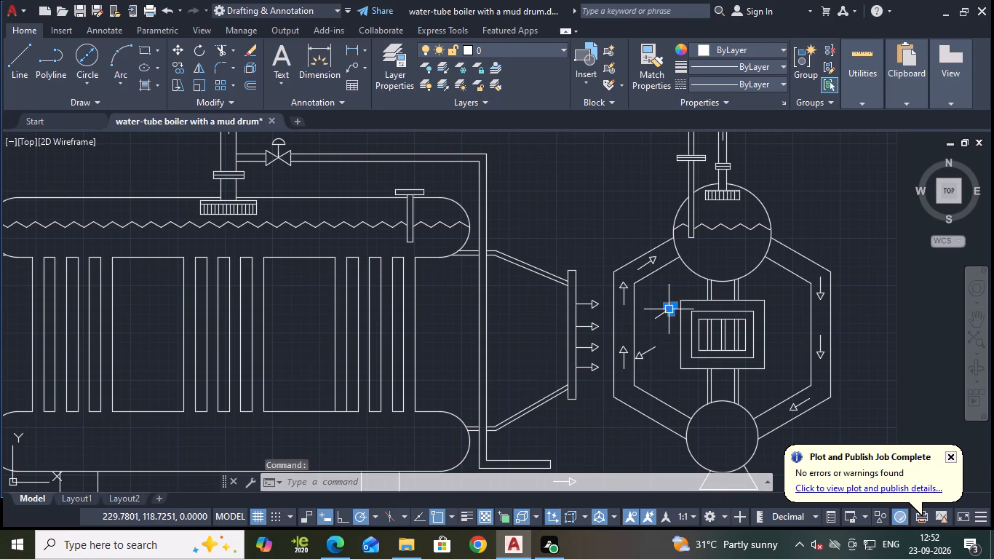
{"action": "left_click", "coordinate": [661, 315]}
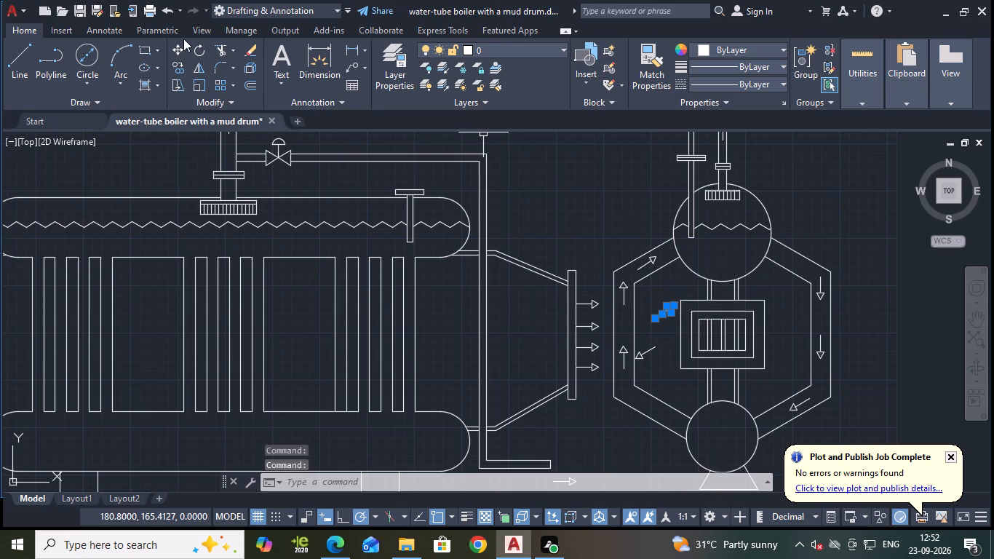
{"action": "left_click", "coordinate": [196, 52]}
{"action": "scroll", "coordinate": [682, 345], "scroll_direction": "up", "scroll_amount": 1}
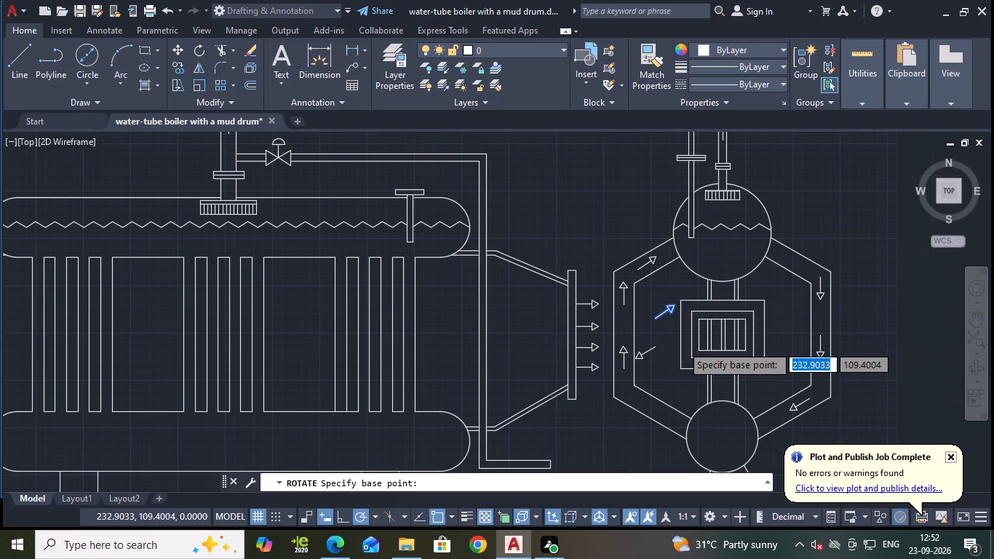
{"action": "left_click", "coordinate": [640, 303]}
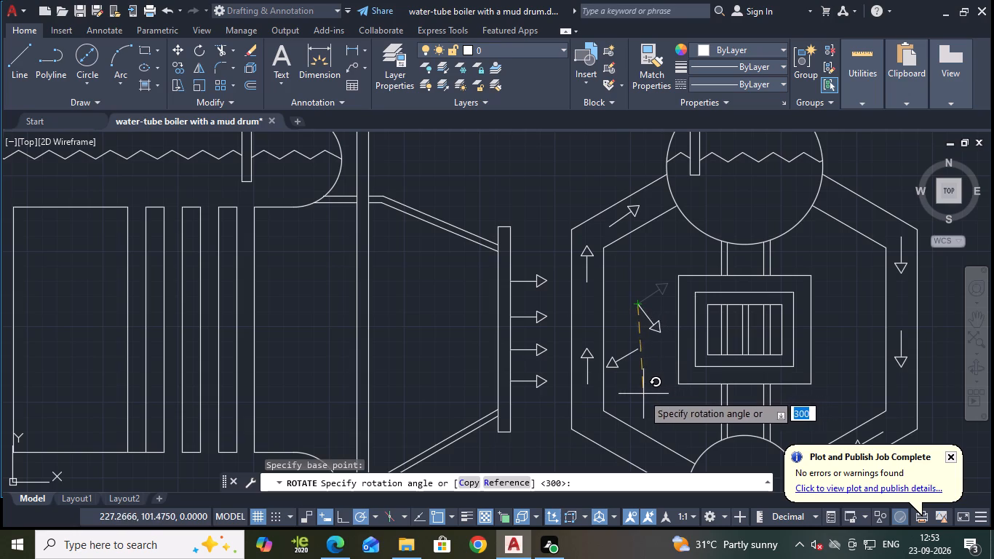
{"action": "left_click", "coordinate": [694, 405]}
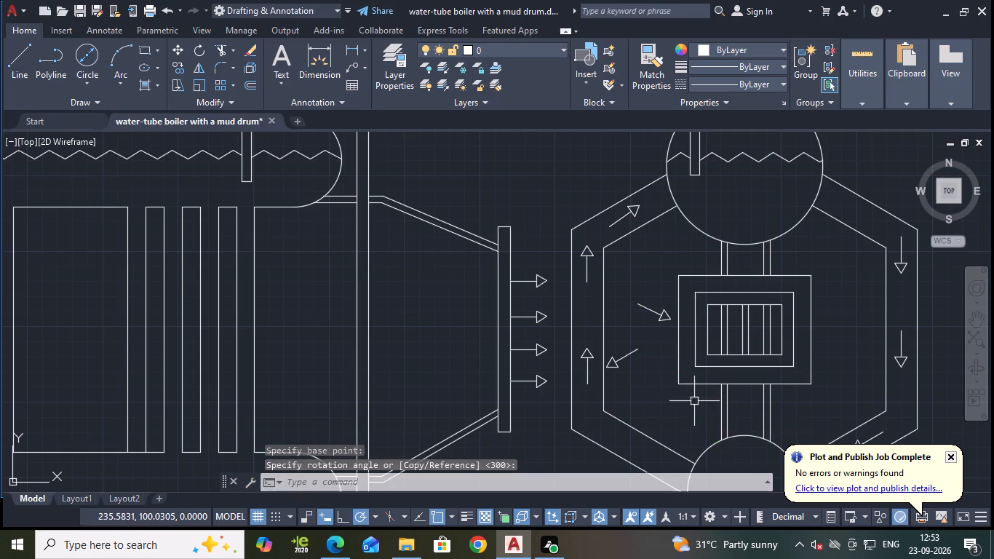
Copy the diagonal down-right arrow from the inner hexagon into the end view's upper-right sloped channel.
{"action": "left_click", "coordinate": [664, 342]}
{"action": "left_click", "coordinate": [625, 297]}
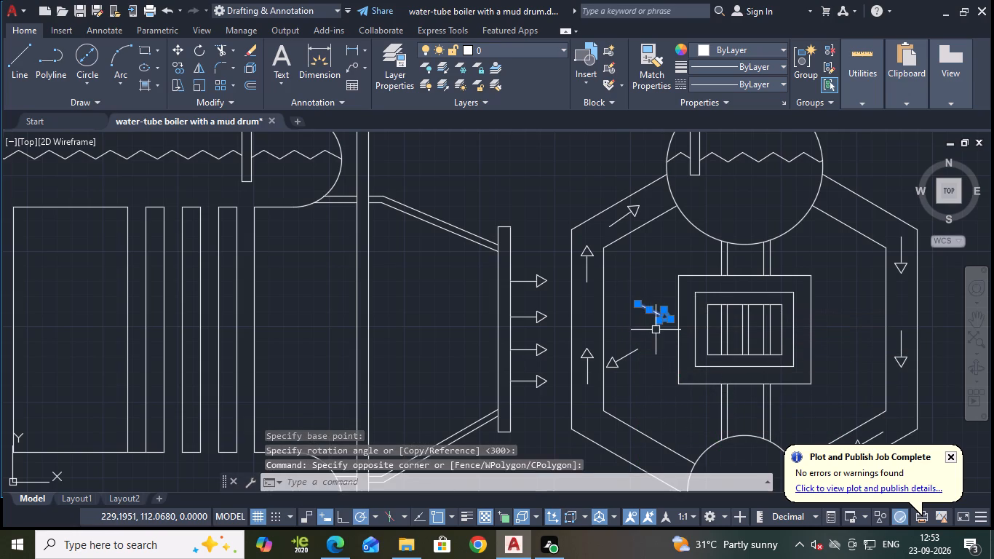
{"action": "key", "text": "c"}
{"action": "key", "text": "o"}
{"action": "key", "text": "Return"}
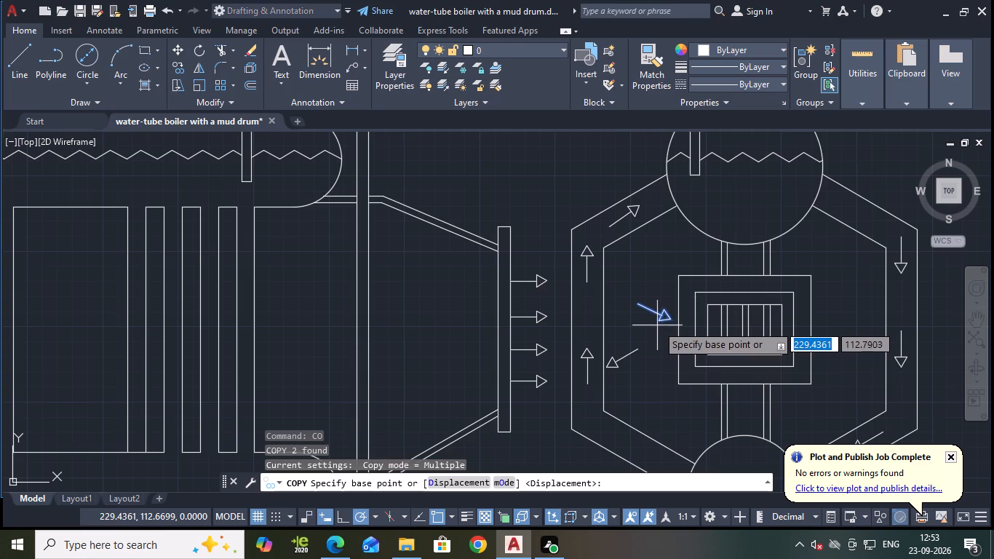
{"action": "left_click", "coordinate": [661, 317]}
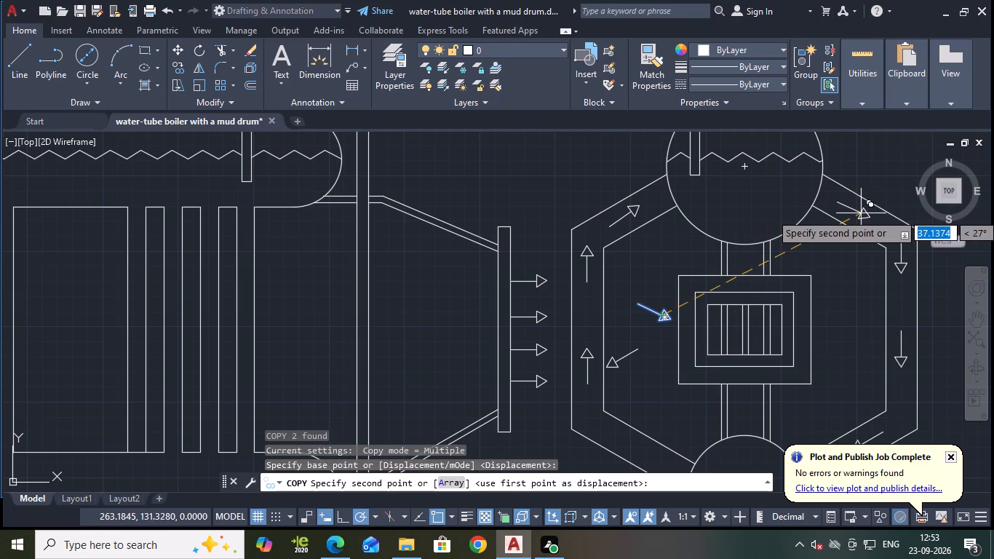
{"action": "left_click", "coordinate": [860, 212]}
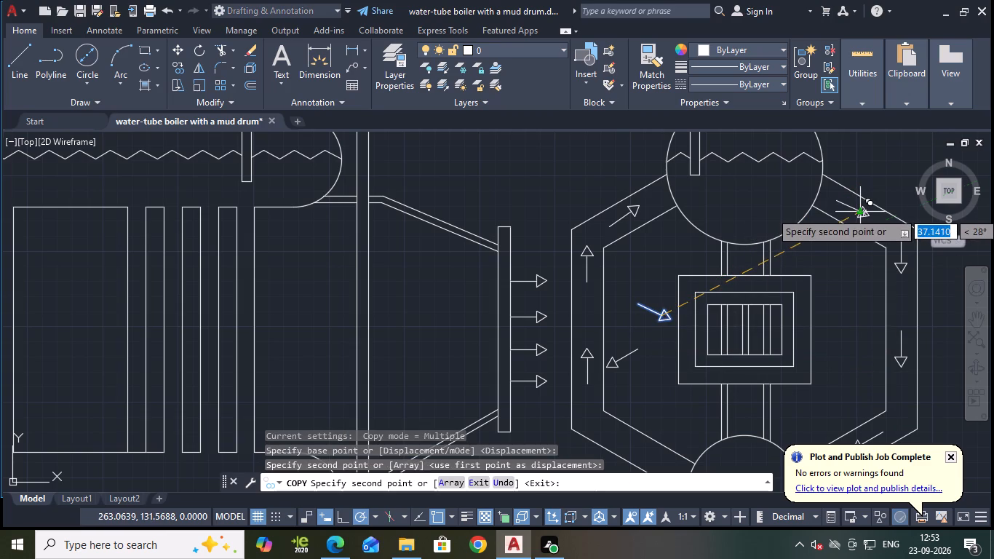
{"action": "scroll", "coordinate": [885, 281], "scroll_direction": "down", "scroll_amount": 1}
{"action": "middle_click_drag", "start_coordinate": [853, 351], "coordinate": [782, 264]}
{"action": "key", "text": "Escape"}
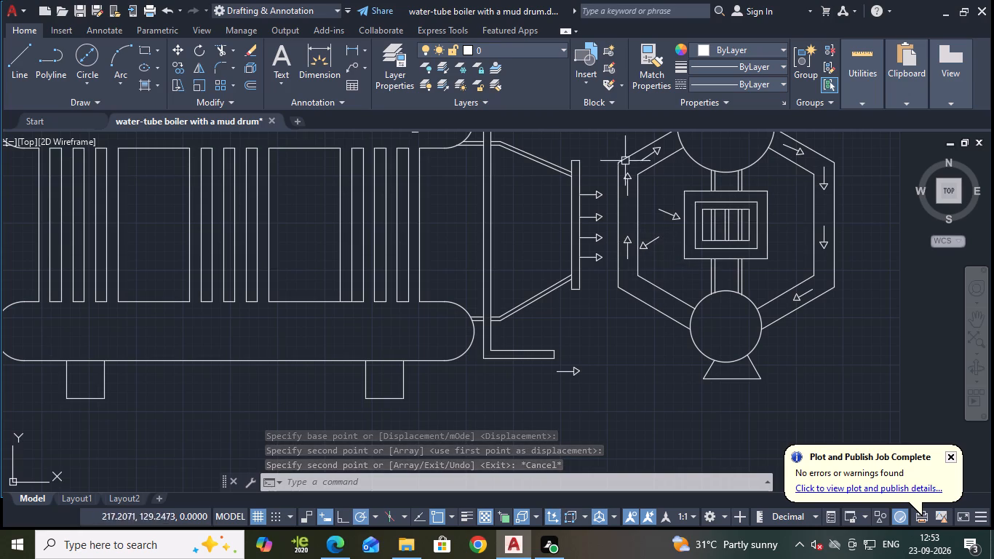
Rotate the diagonal down-left arrow inside the inner hexagon around its tail end so it points diagonally up and left.
{"action": "left_click", "coordinate": [651, 245]}
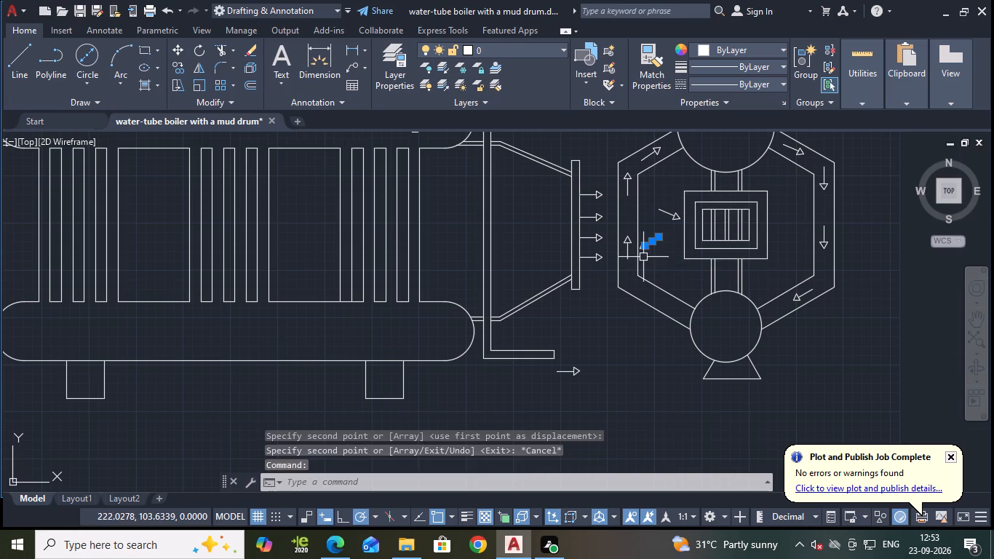
{"action": "scroll", "coordinate": [643, 257], "scroll_direction": "up", "scroll_amount": 2}
{"action": "left_click", "coordinate": [639, 235]}
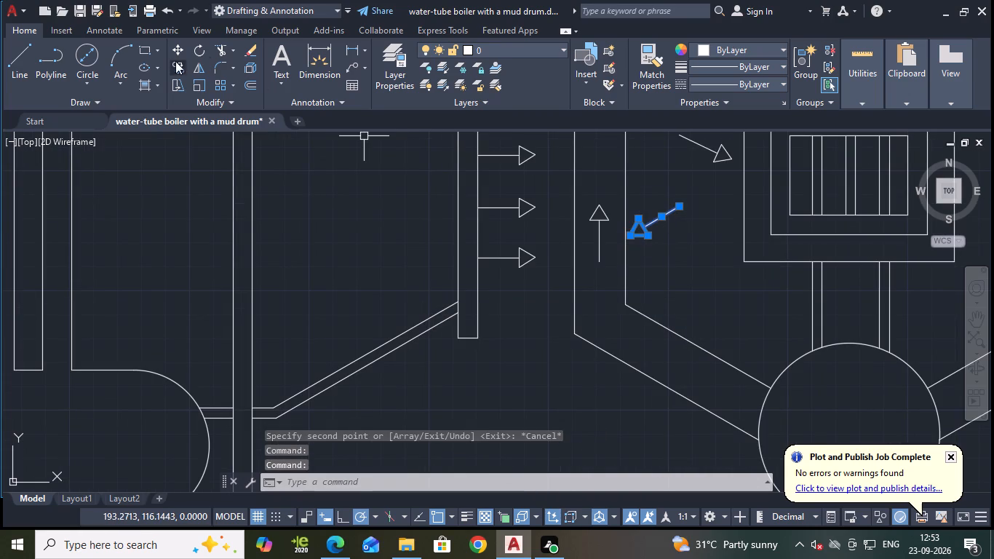
{"action": "left_click", "coordinate": [199, 48]}
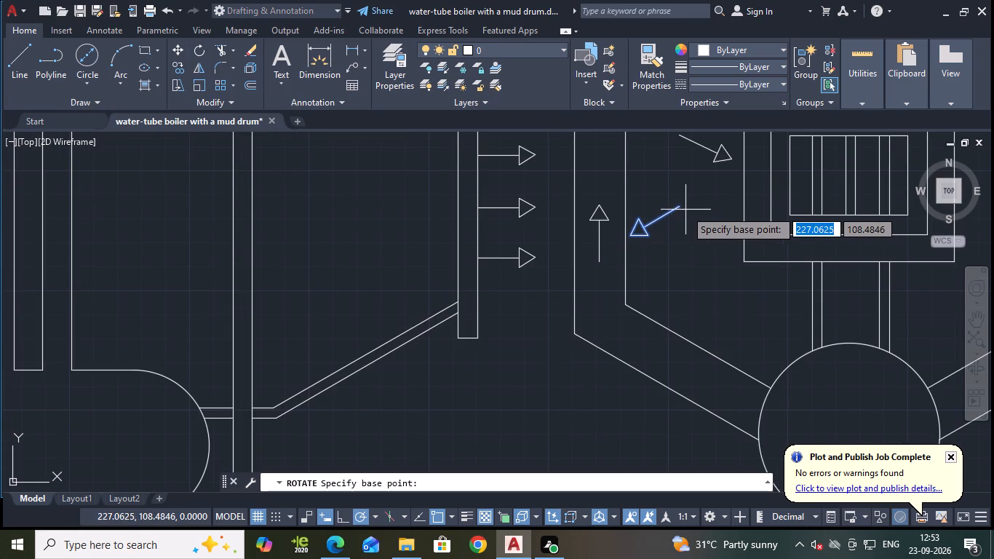
{"action": "left_click", "coordinate": [677, 208]}
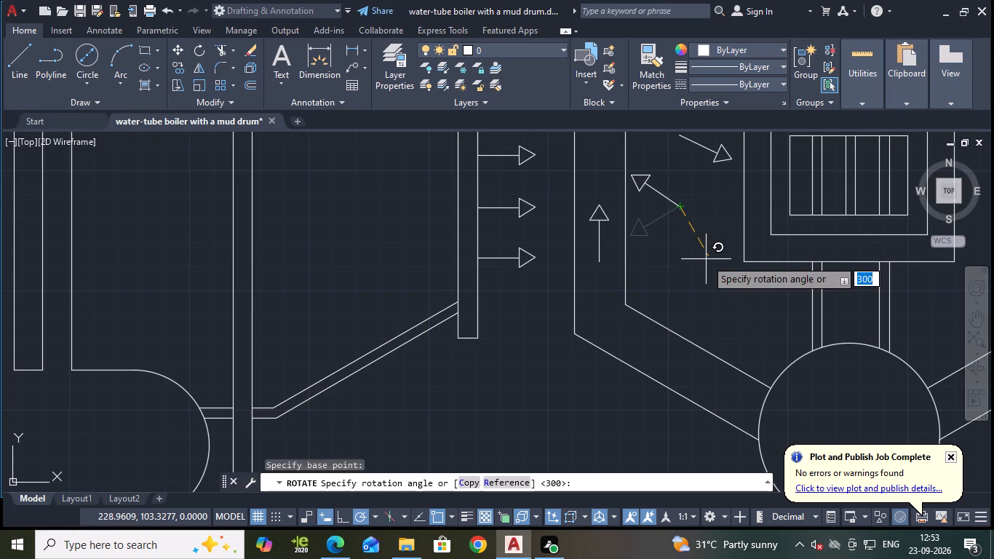
{"action": "left_click", "coordinate": [709, 263]}
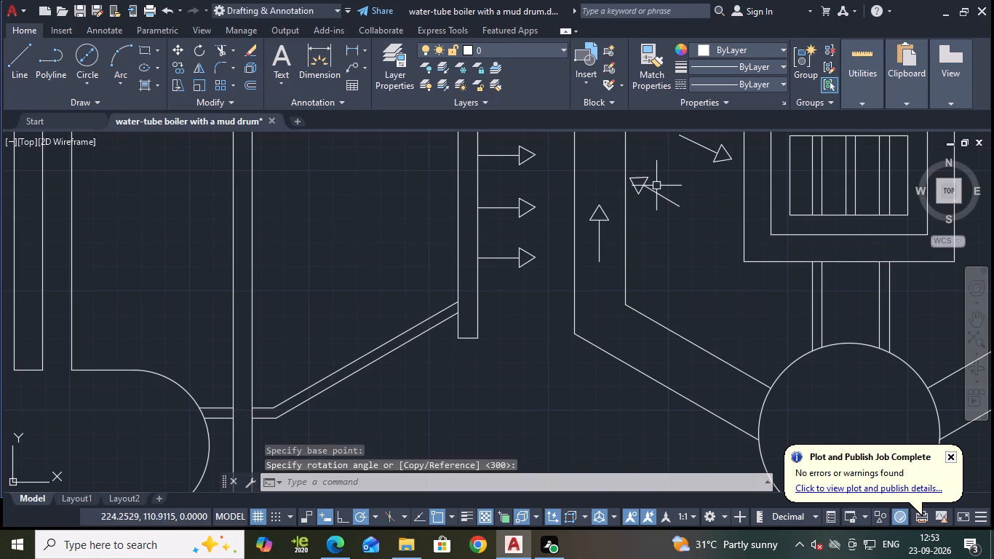
Move the up-left pointing arrow about 17 units down into the end view's lower-left sloping pipe channel.
{"action": "left_click", "coordinate": [645, 181]}
{"action": "left_click", "coordinate": [656, 197]}
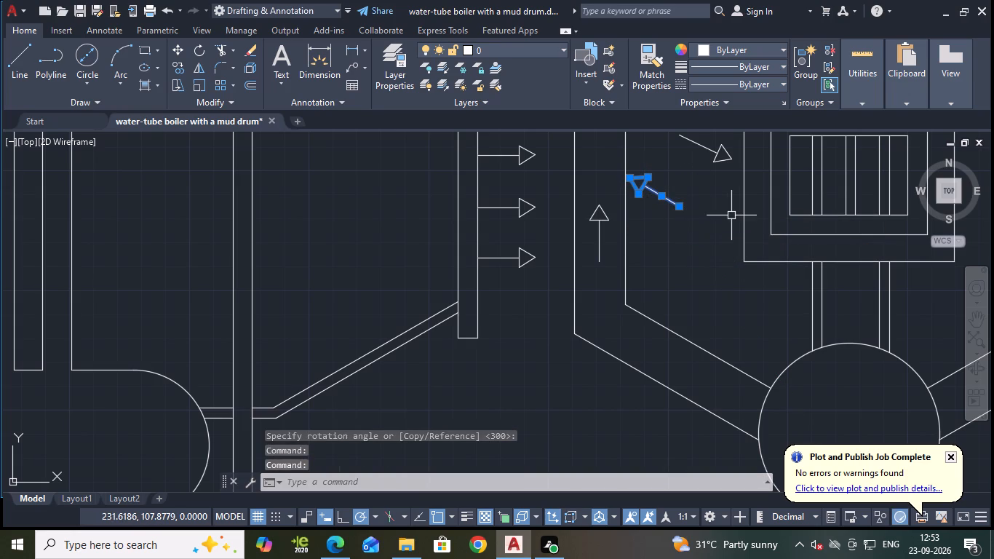
{"action": "key", "text": "m"}
{"action": "key", "text": "Return"}
{"action": "left_click", "coordinate": [678, 207]}
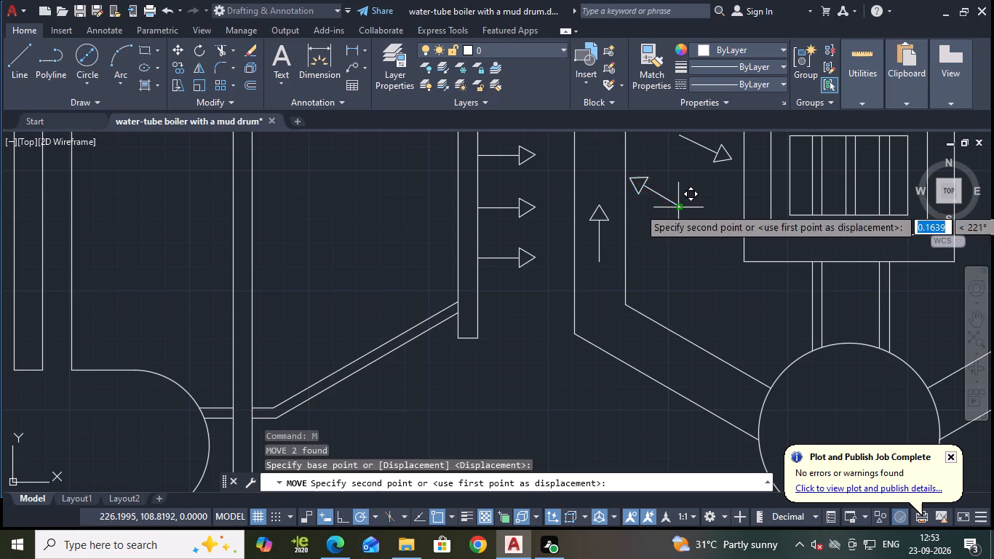
{"action": "left_click", "coordinate": [688, 368]}
{"action": "scroll", "coordinate": [741, 341], "scroll_direction": "down", "scroll_amount": 2}
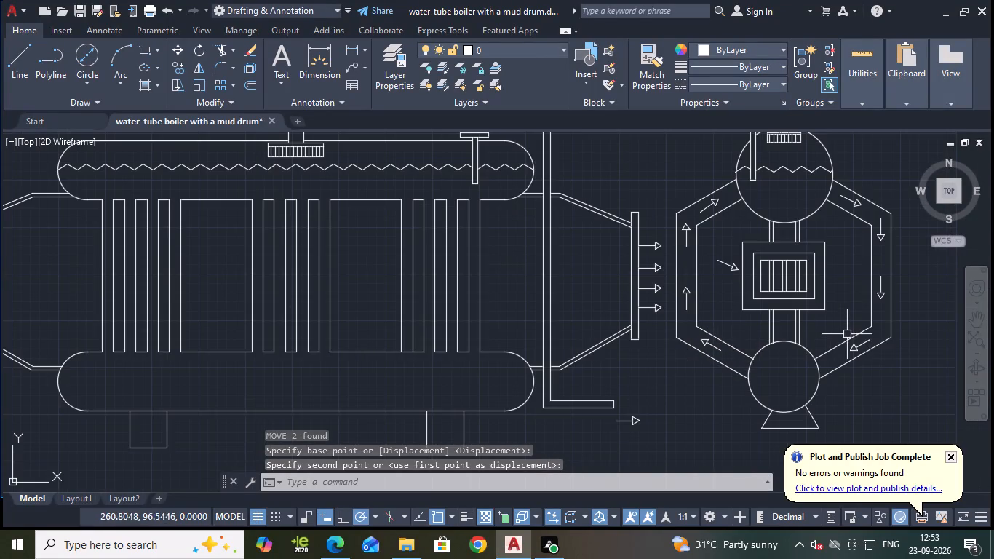
Erase the spare arrow beside the nested rectangles inside the end view and save the drawing.
{"action": "left_click", "coordinate": [729, 269]}
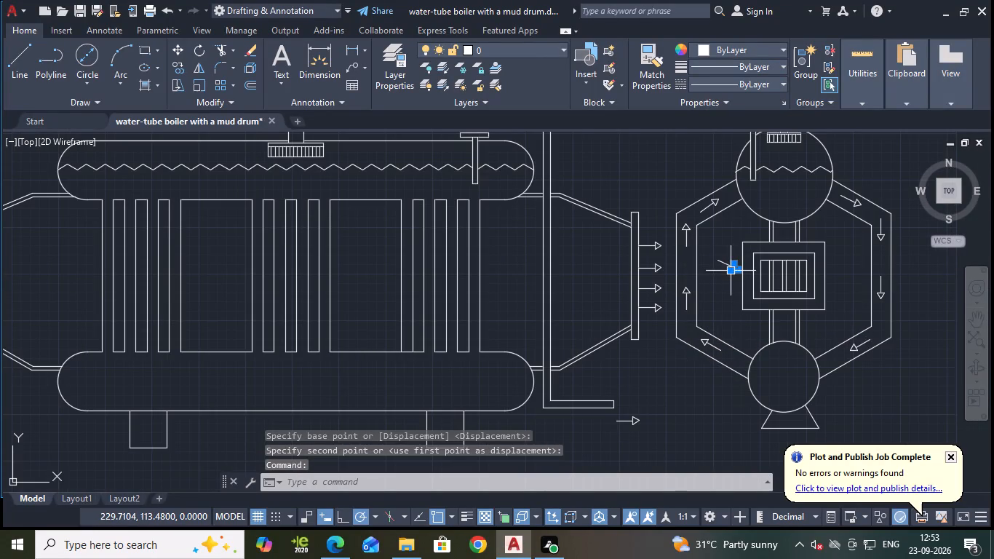
{"action": "left_click", "coordinate": [720, 263]}
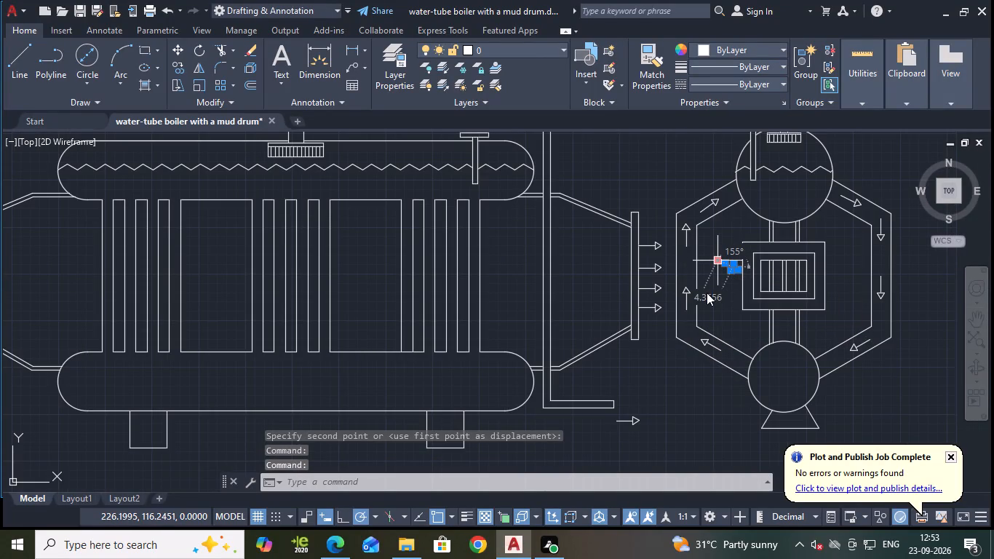
{"action": "key", "text": "e"}
{"action": "key", "text": "Return"}
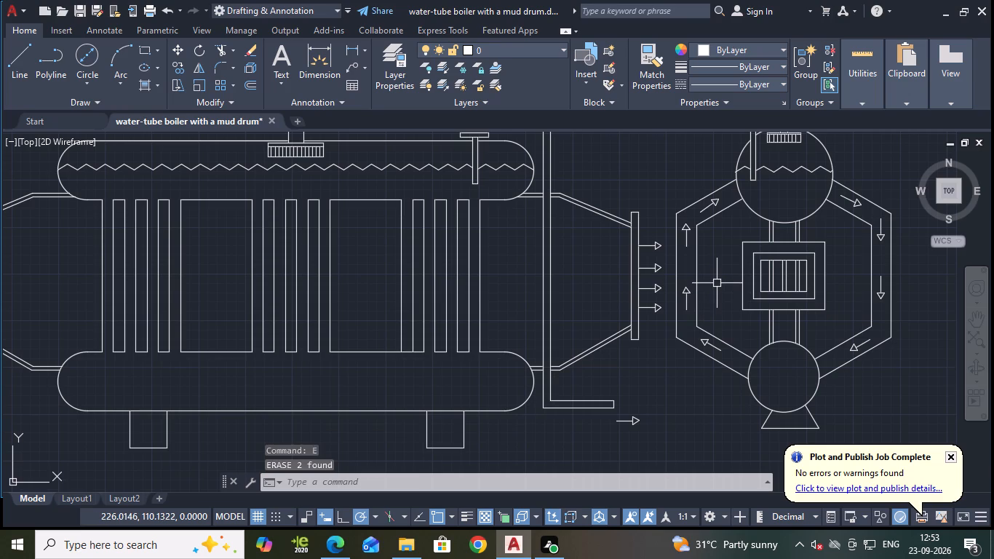
{"action": "key", "text": "ctrl+s"}
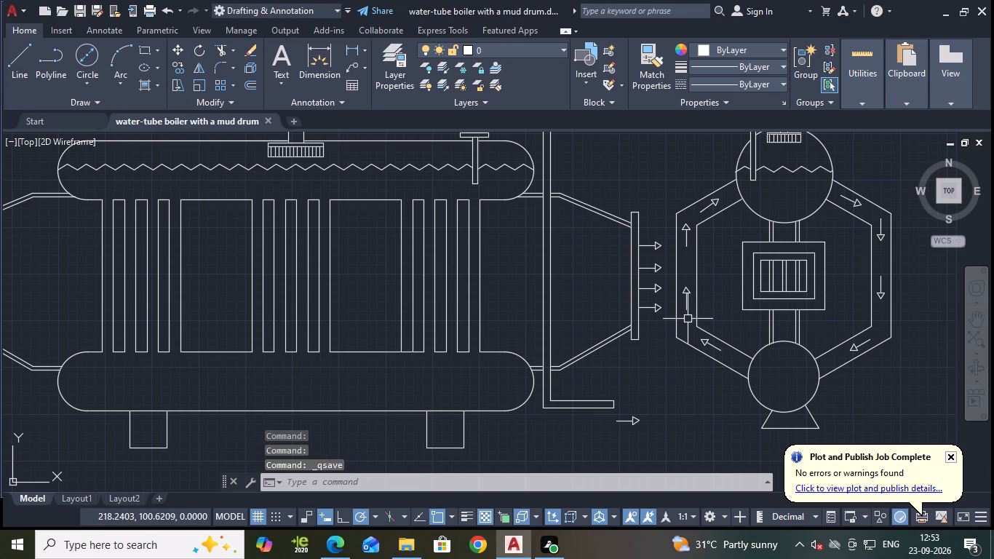
Move the arrow in the end view's upper-left sloping channel about 3 units toward the upper drum.
{"action": "middle_click_drag", "start_coordinate": [754, 239], "coordinate": [747, 300]}
{"action": "scroll", "coordinate": [709, 281], "scroll_direction": "up", "scroll_amount": 1}
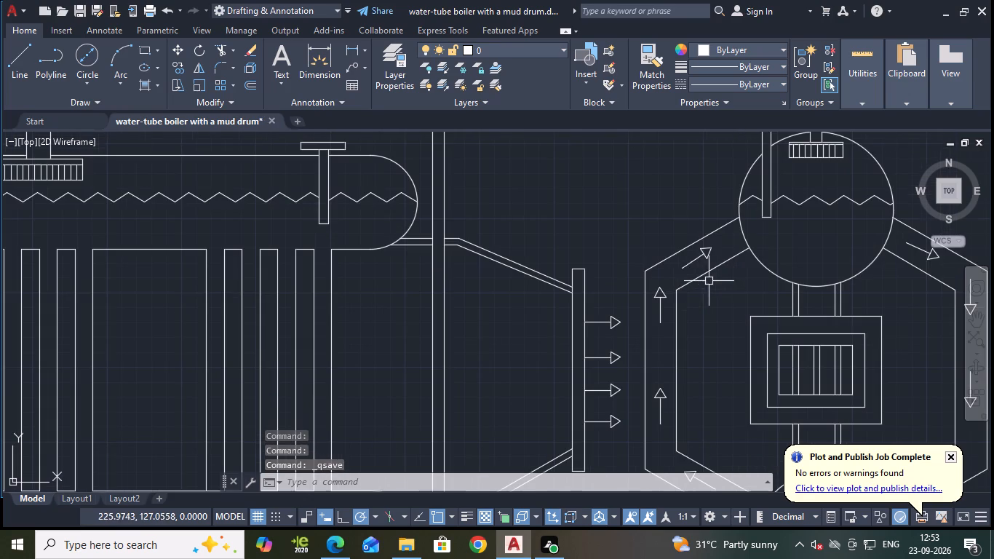
{"action": "left_click", "coordinate": [698, 258]}
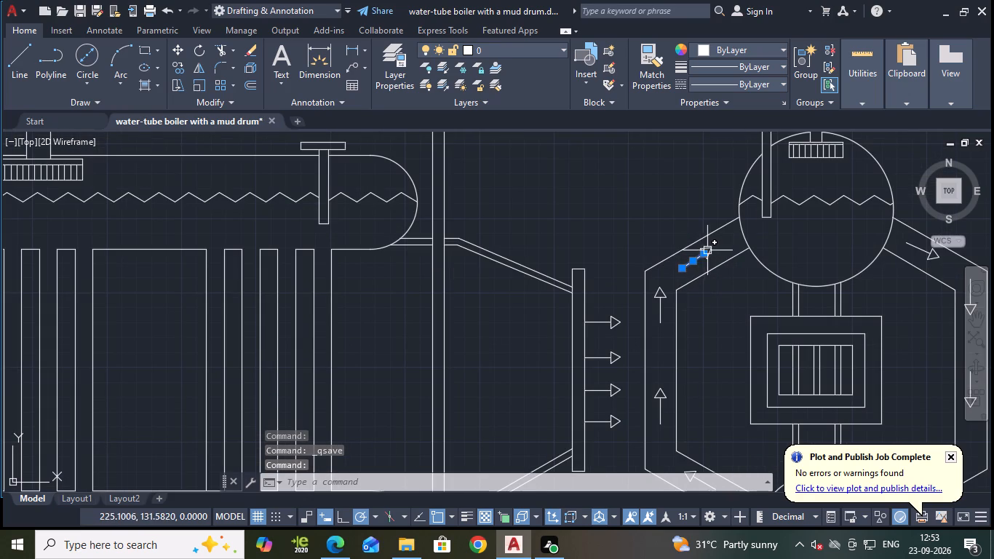
{"action": "left_click", "coordinate": [709, 250]}
{"action": "key", "text": "m"}
{"action": "key", "text": "Return"}
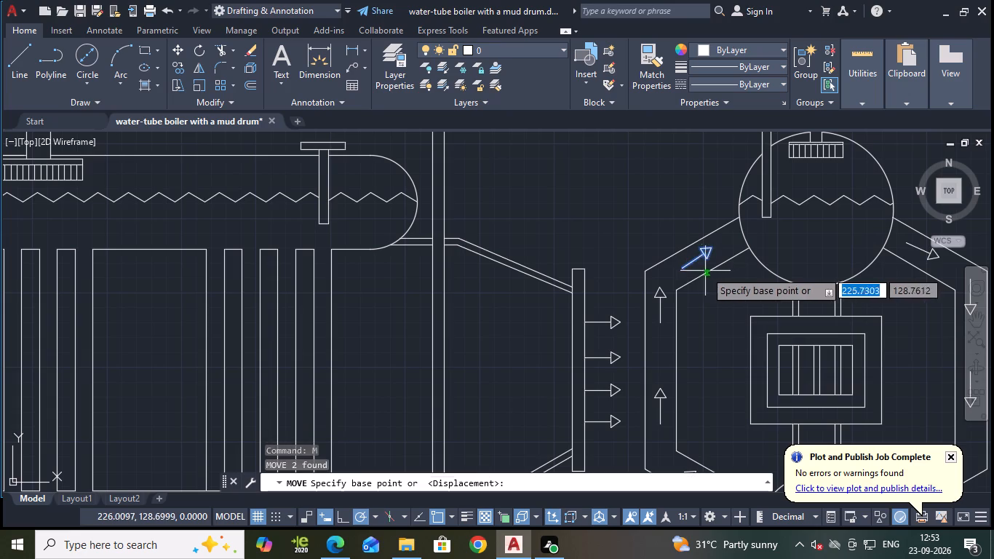
{"action": "left_click", "coordinate": [683, 266]}
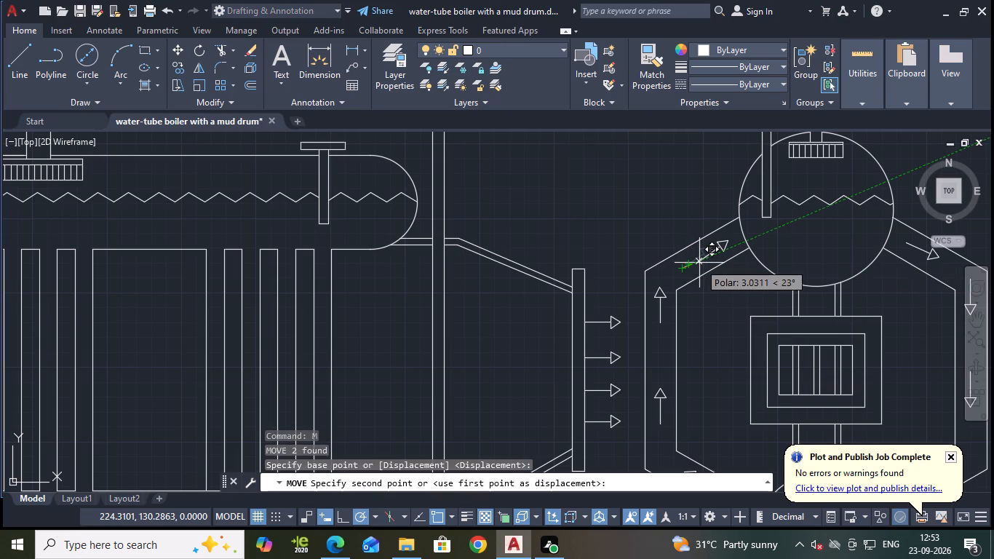
{"action": "left_click", "coordinate": [699, 261]}
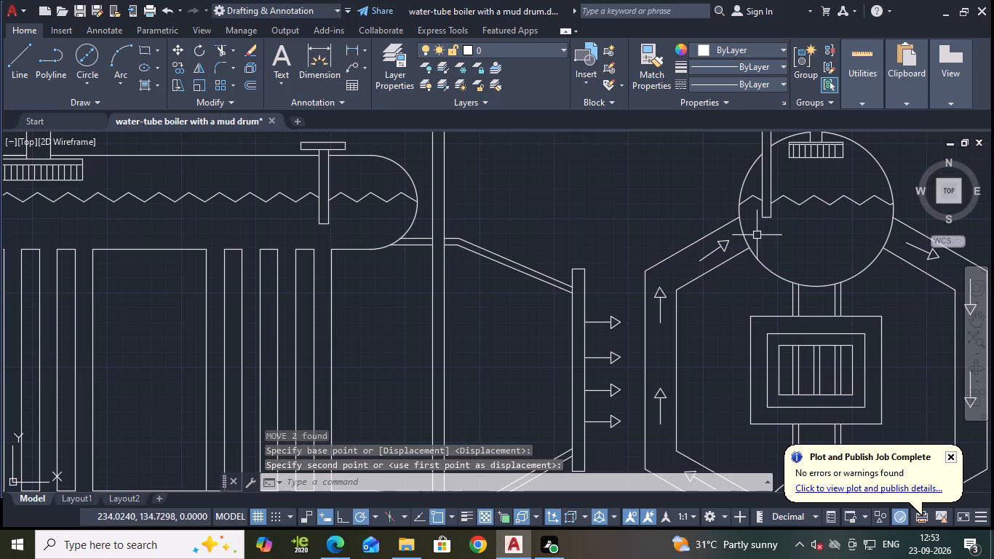
Shift the upper-left channel arrow slightly back down the slope, away from the upper drum, and save the drawing.
{"action": "scroll", "coordinate": [717, 261], "scroll_direction": "up", "scroll_amount": 2}
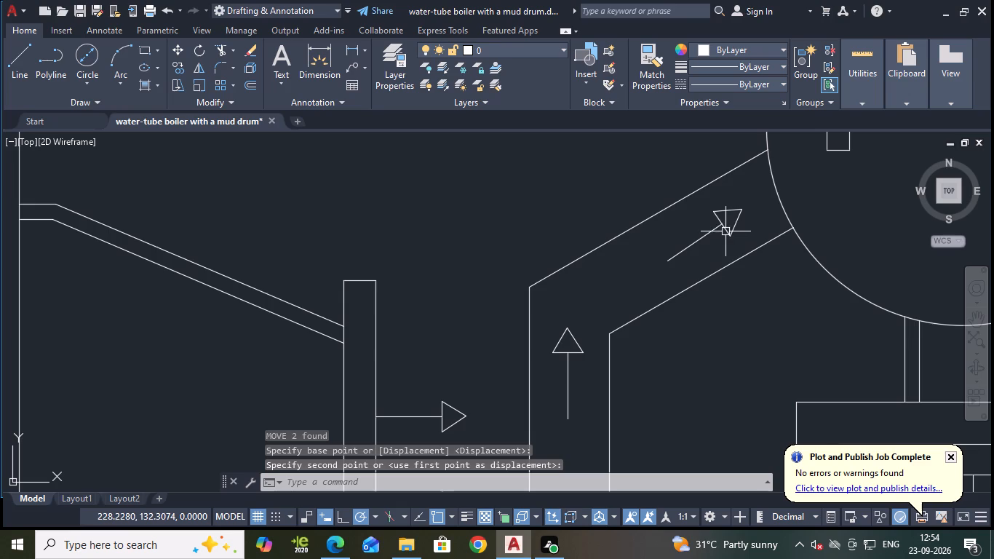
{"action": "left_click", "coordinate": [711, 232]}
{"action": "left_click", "coordinate": [717, 221]}
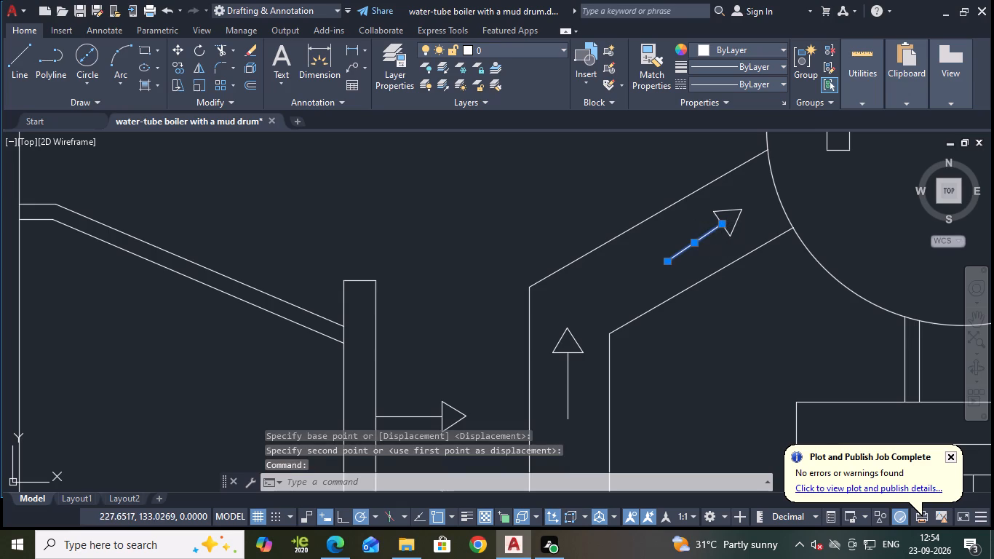
{"action": "key", "text": "m"}
{"action": "key", "text": "Return"}
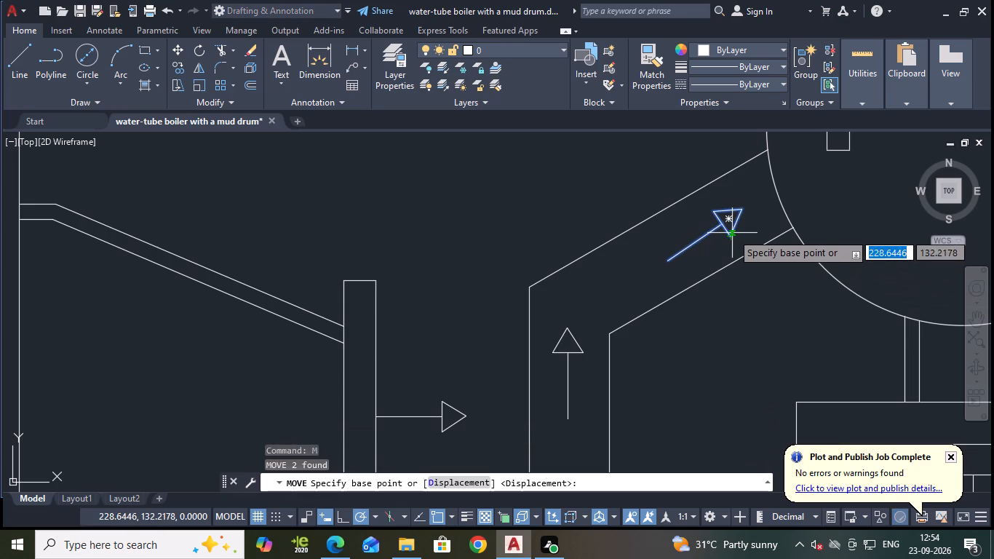
{"action": "left_click", "coordinate": [729, 218]}
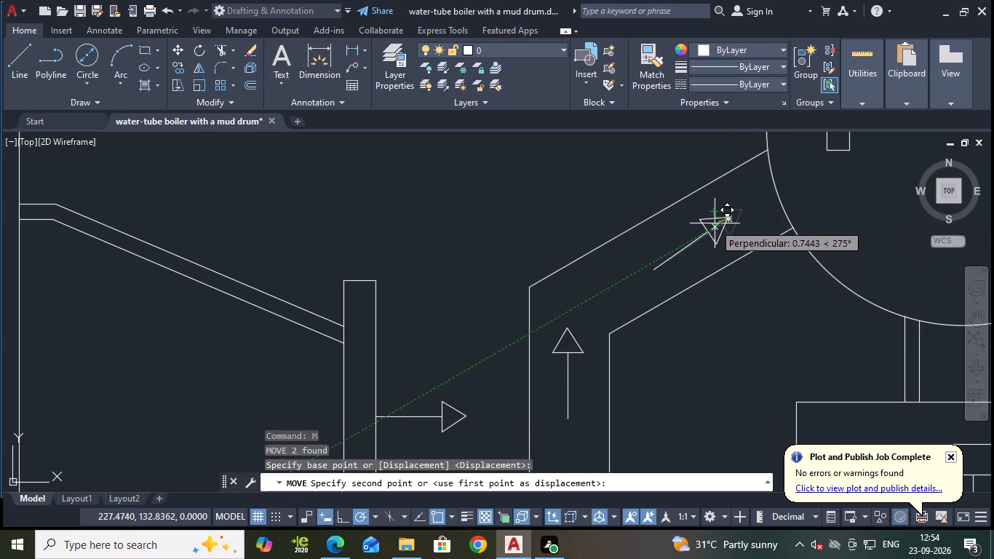
{"action": "left_click", "coordinate": [712, 223]}
{"action": "scroll", "coordinate": [771, 226], "scroll_direction": "down", "scroll_amount": 3}
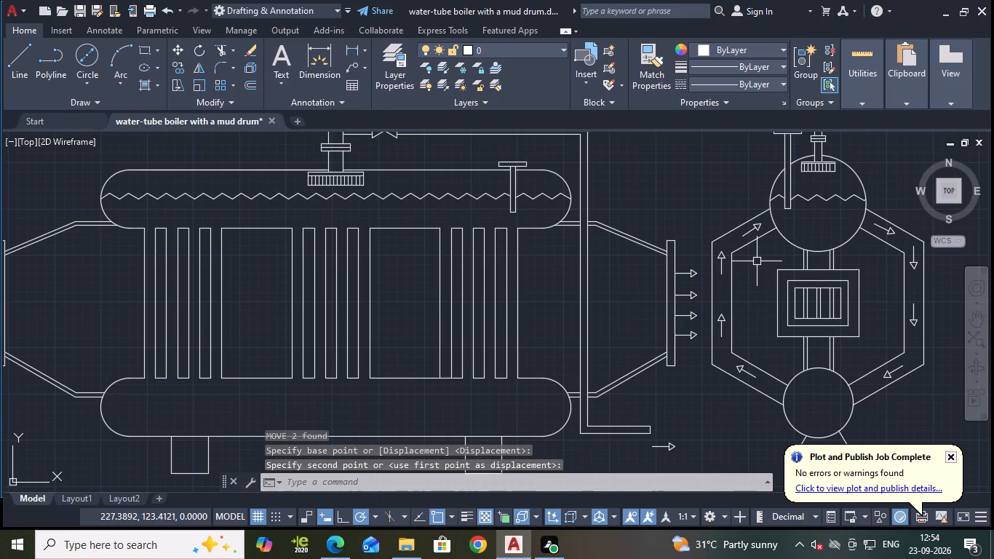
{"action": "key", "text": "Escape"}
{"action": "key", "text": "ctrl+s"}
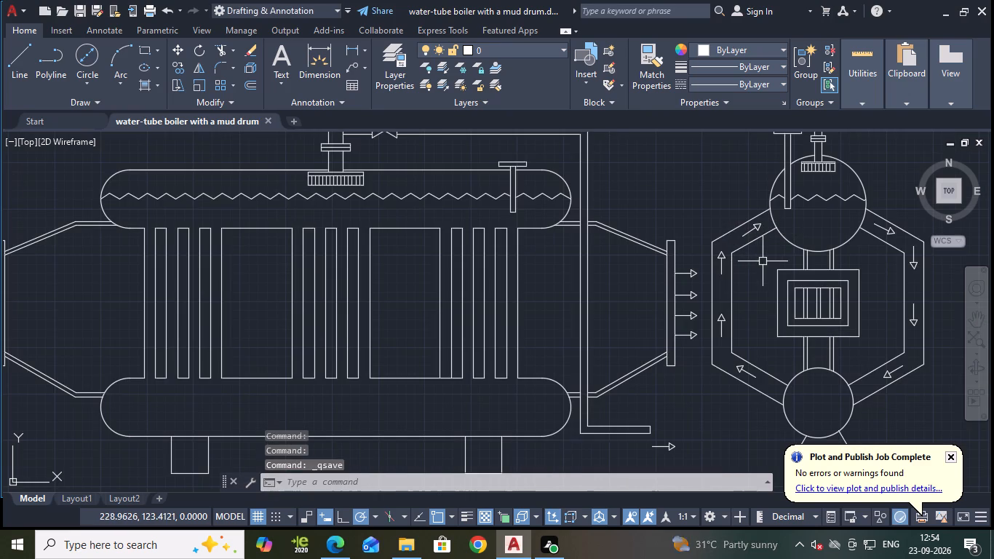
Move the loose arrow below the bottom outlet pipe up about 5 units so it points out of the pipe's open end.
{"action": "scroll", "coordinate": [837, 375], "scroll_direction": "down", "scroll_amount": 1}
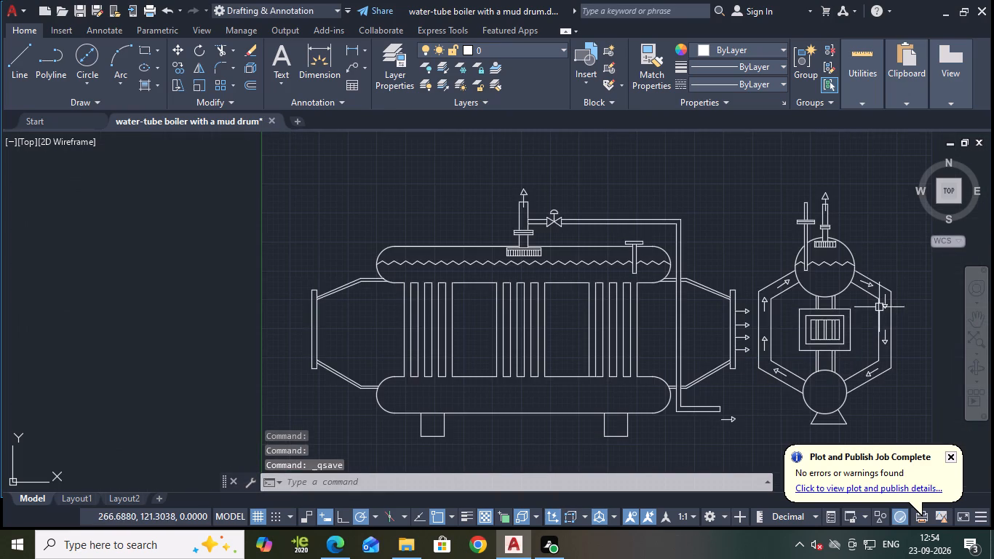
{"action": "middle_click_drag", "start_coordinate": [896, 304], "coordinate": [814, 261]}
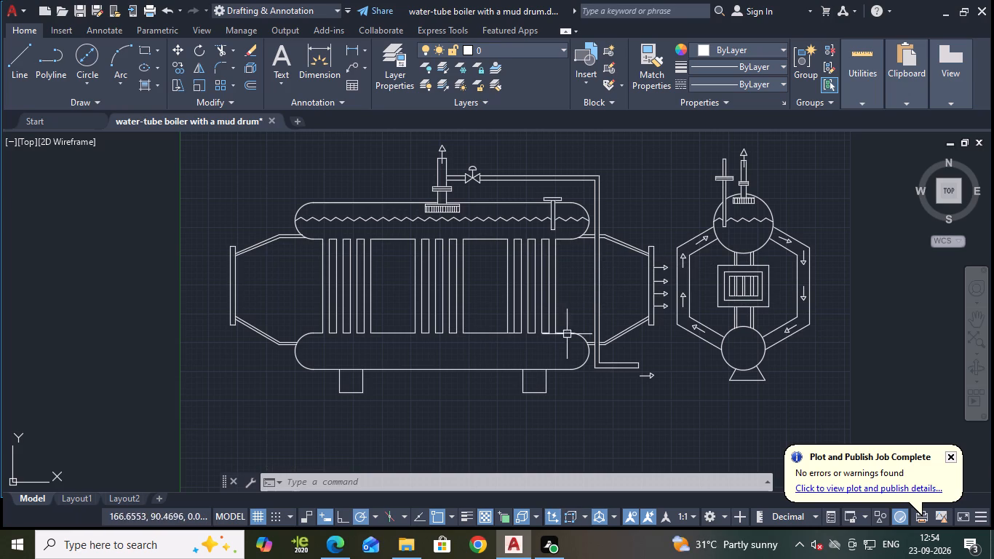
{"action": "scroll", "coordinate": [645, 363], "scroll_direction": "up", "scroll_amount": 2}
{"action": "left_click", "coordinate": [627, 384]}
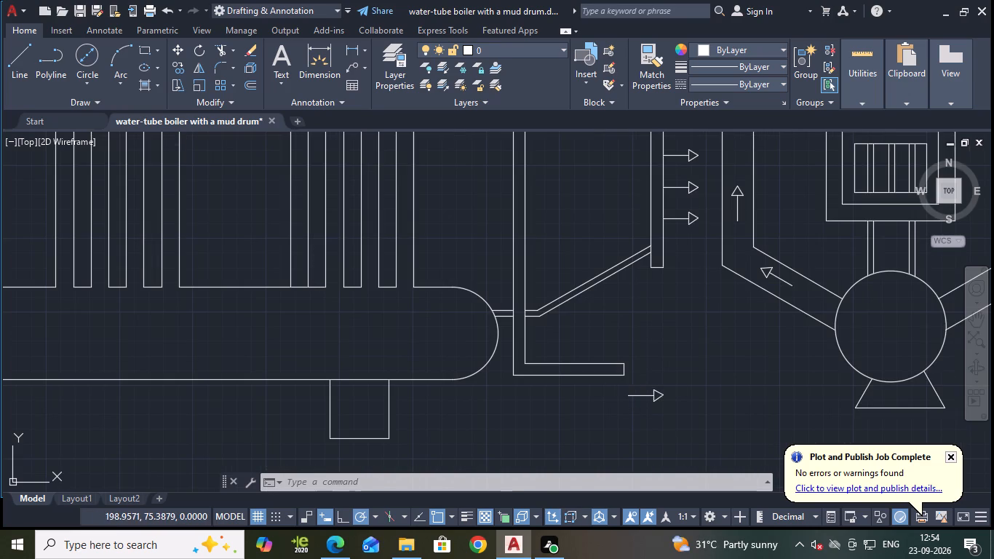
{"action": "left_click", "coordinate": [664, 416]}
{"action": "key", "text": "m"}
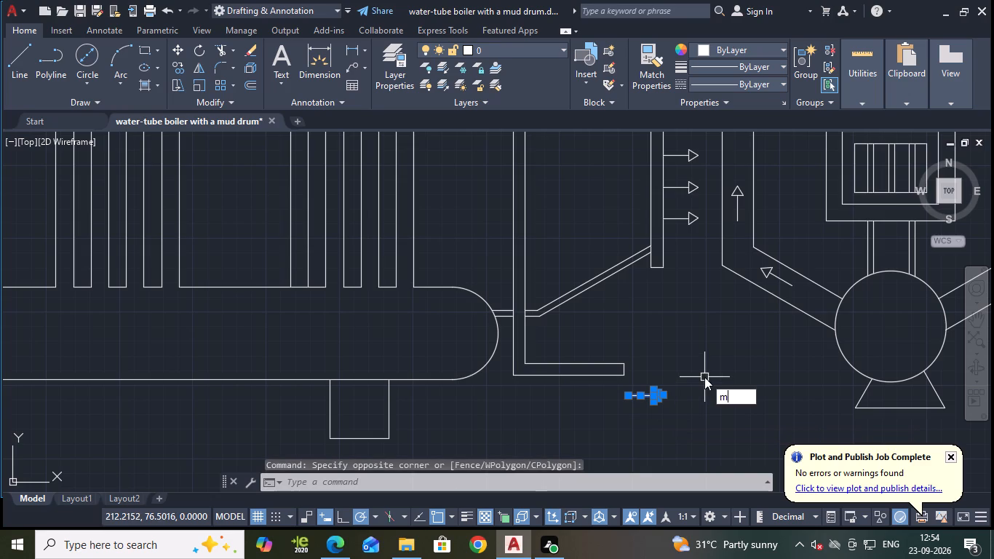
{"action": "key", "text": "Return"}
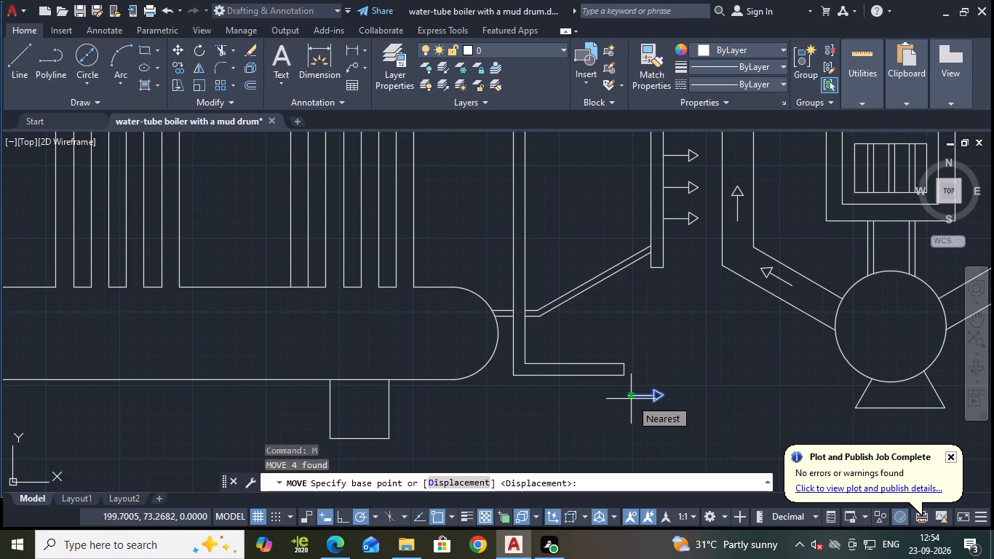
{"action": "left_click", "coordinate": [653, 395]}
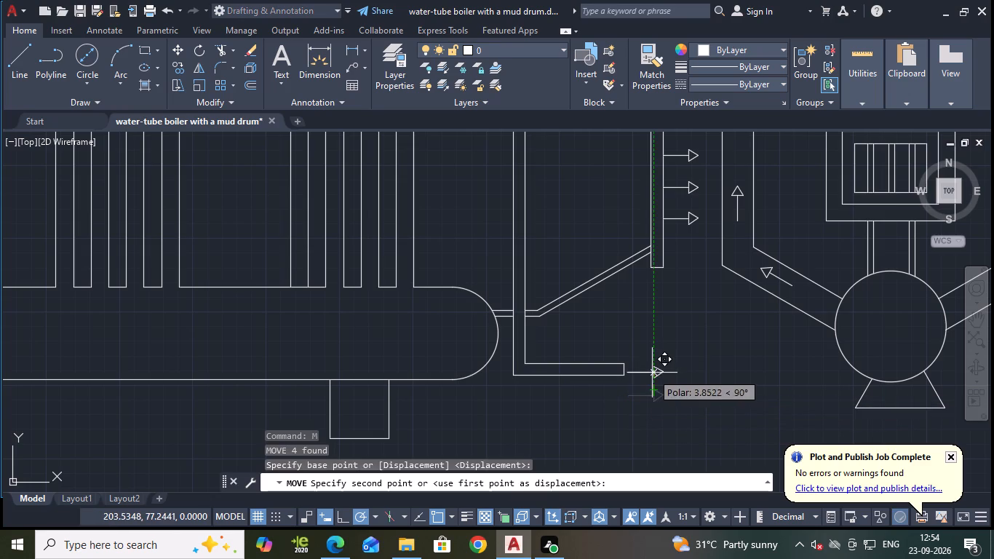
{"action": "scroll", "coordinate": [651, 373], "scroll_direction": "up", "scroll_amount": 2}
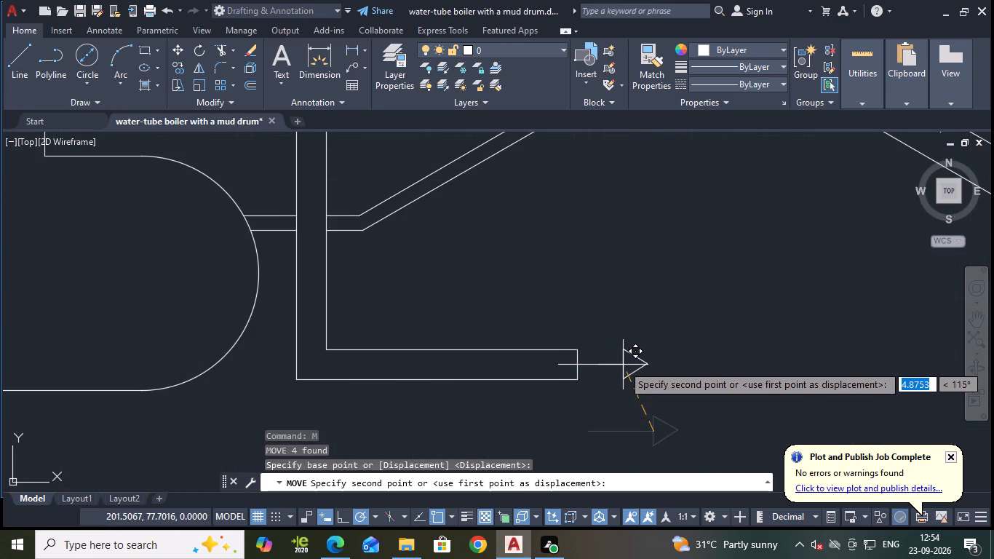
{"action": "left_click", "coordinate": [623, 367]}
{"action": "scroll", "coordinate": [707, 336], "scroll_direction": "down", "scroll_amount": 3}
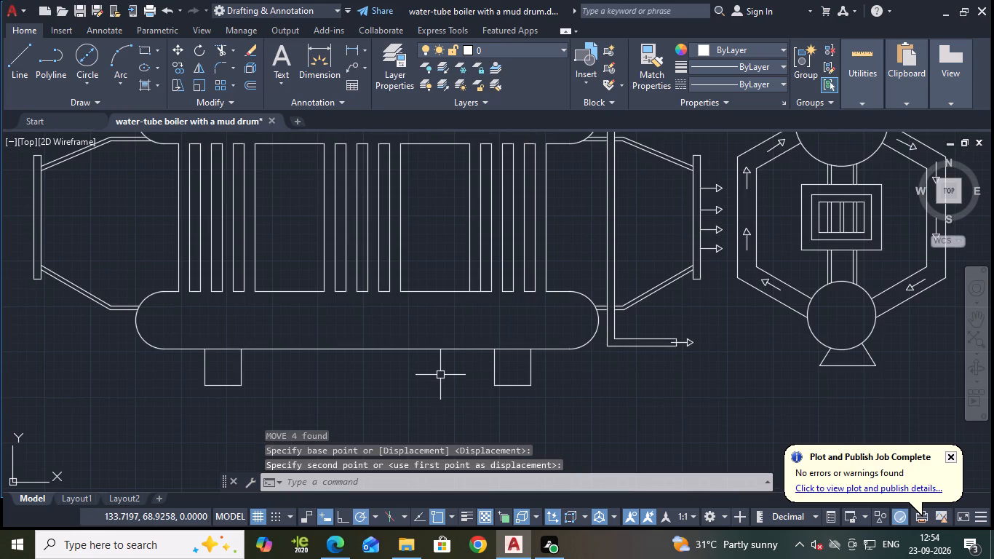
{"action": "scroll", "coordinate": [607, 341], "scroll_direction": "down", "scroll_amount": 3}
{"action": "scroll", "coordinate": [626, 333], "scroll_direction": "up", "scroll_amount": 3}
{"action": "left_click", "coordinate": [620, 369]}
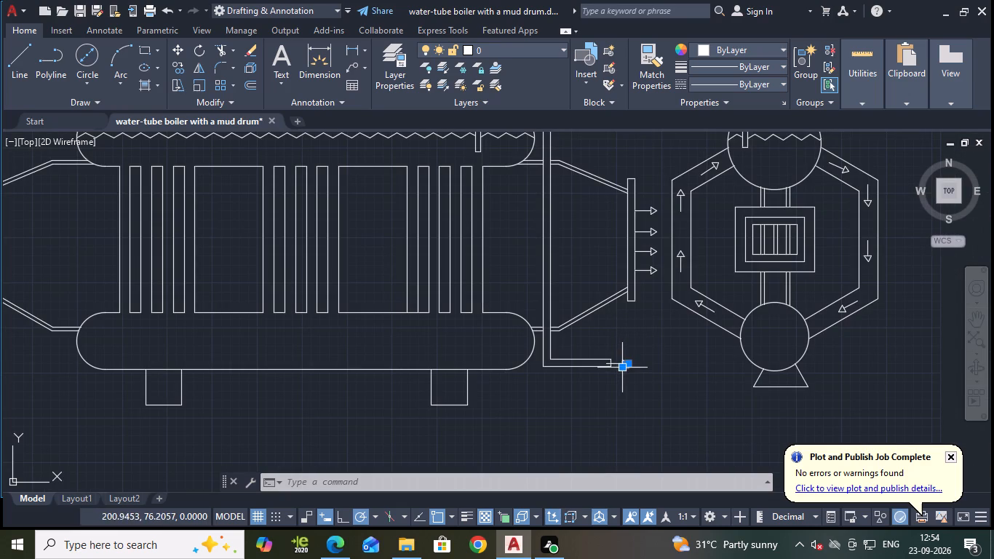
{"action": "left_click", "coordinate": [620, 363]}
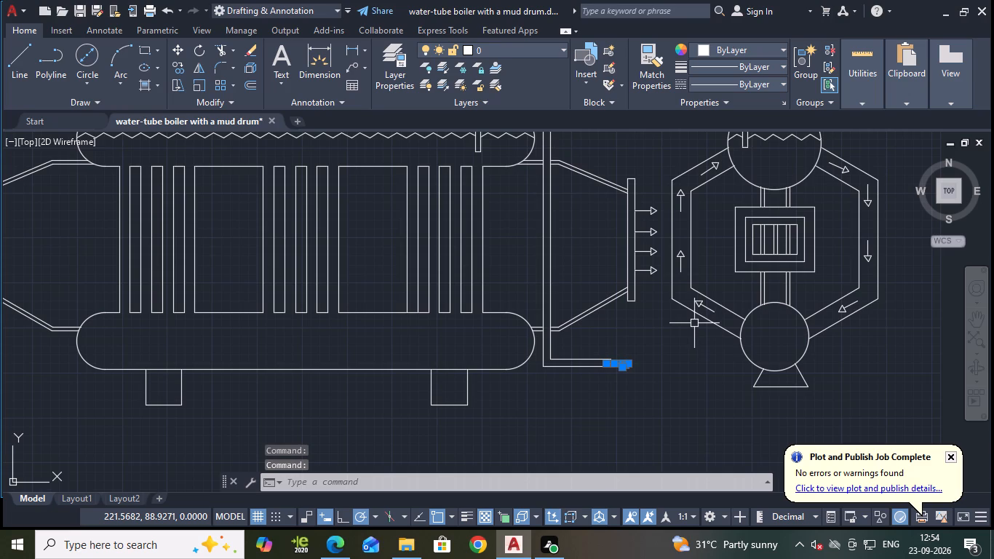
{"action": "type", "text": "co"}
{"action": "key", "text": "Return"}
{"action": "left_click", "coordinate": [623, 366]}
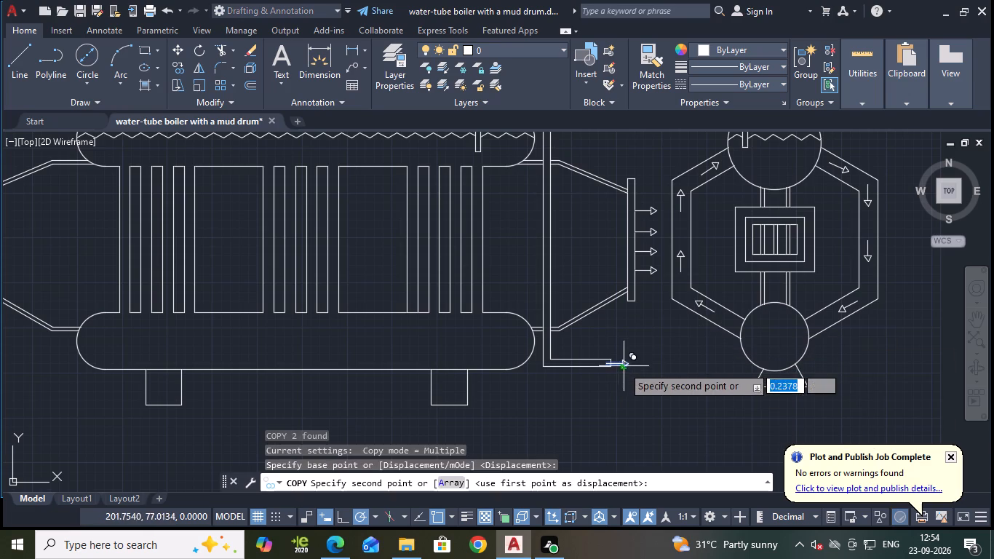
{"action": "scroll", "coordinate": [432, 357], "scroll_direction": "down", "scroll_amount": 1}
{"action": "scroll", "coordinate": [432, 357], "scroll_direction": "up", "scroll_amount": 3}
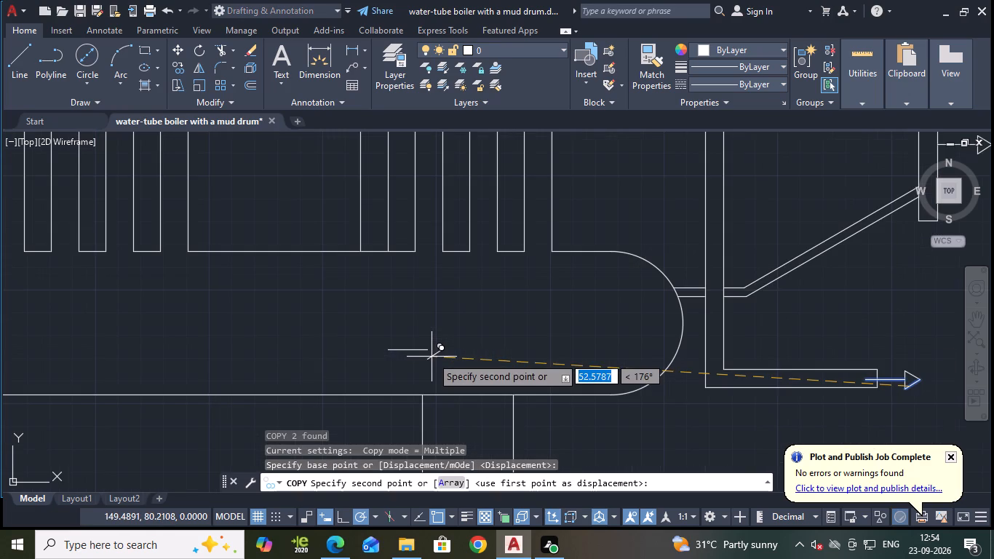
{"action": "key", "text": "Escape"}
Copy the bottom outlet pipe's arrow to three spots about 8 units apart outside the front view's left end plate, and save the drawing.
{"action": "left_click", "coordinate": [912, 378]}
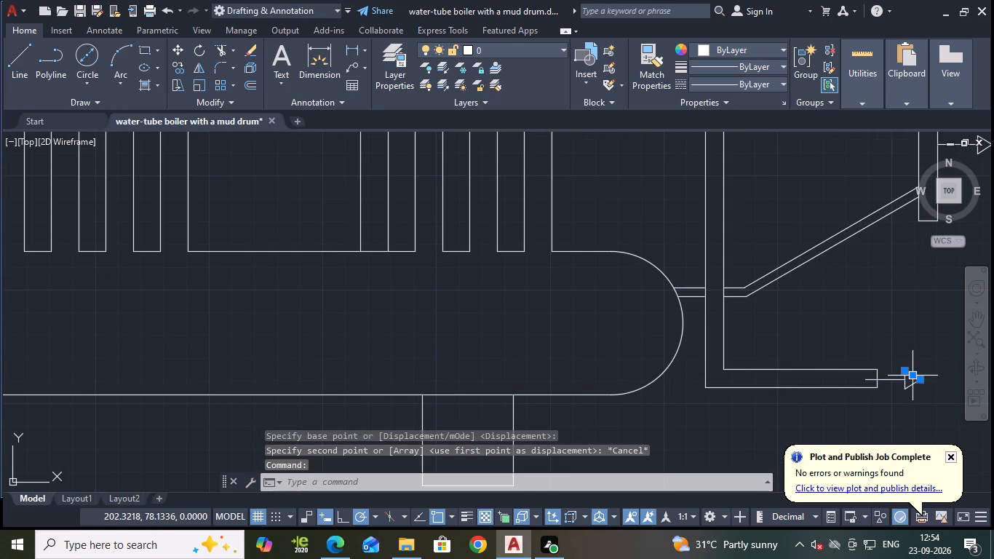
{"action": "scroll", "coordinate": [910, 392], "scroll_direction": "up", "scroll_amount": 2}
{"action": "middle_click_drag", "start_coordinate": [910, 392], "coordinate": [777, 367]}
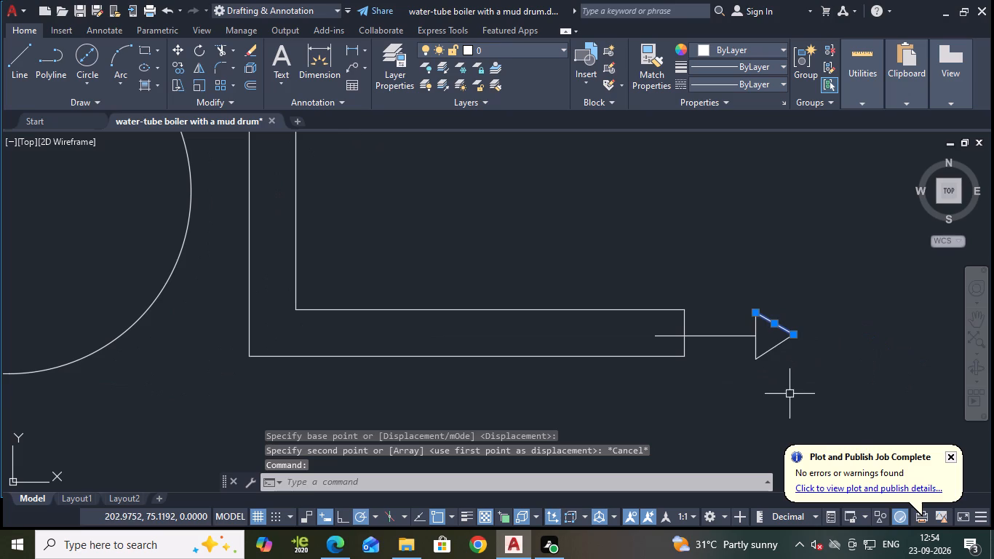
{"action": "left_click_drag", "start_coordinate": [790, 395], "coordinate": [783, 382]}
{"action": "left_click", "coordinate": [725, 296]}
{"action": "type", "text": "co"}
{"action": "key", "text": "Return"}
{"action": "left_click", "coordinate": [752, 335]}
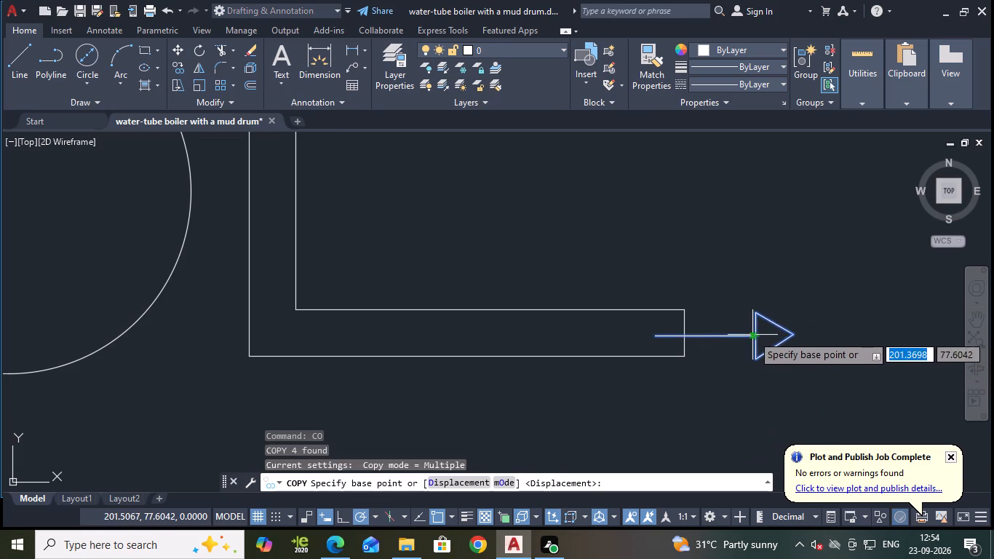
{"action": "scroll", "coordinate": [712, 322], "scroll_direction": "down", "scroll_amount": 3}
{"action": "scroll", "coordinate": [527, 306], "scroll_direction": "down", "scroll_amount": 1}
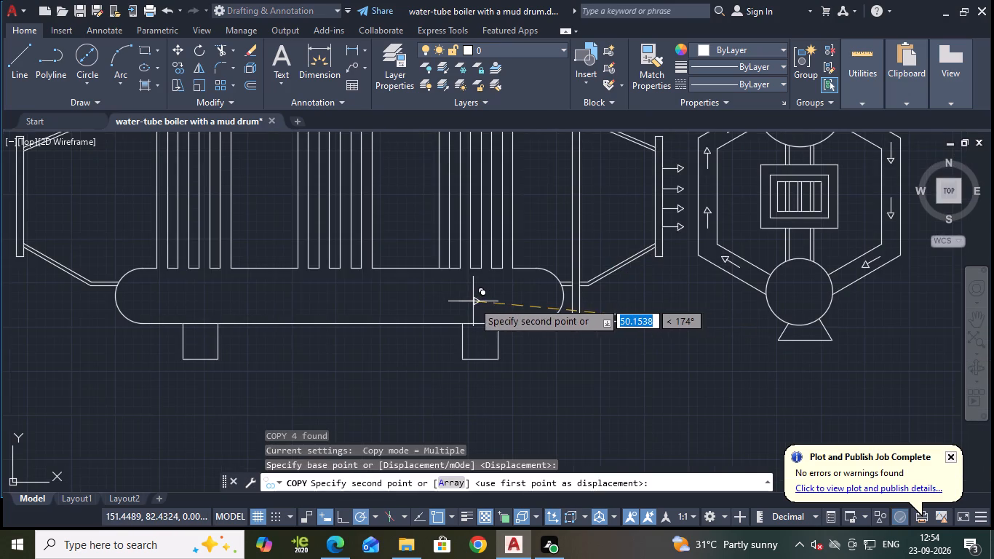
{"action": "middle_click_drag", "start_coordinate": [477, 301], "coordinate": [776, 354]}
{"action": "scroll", "coordinate": [370, 257], "scroll_direction": "down", "scroll_amount": 1}
{"action": "scroll", "coordinate": [308, 253], "scroll_direction": "up", "scroll_amount": 2}
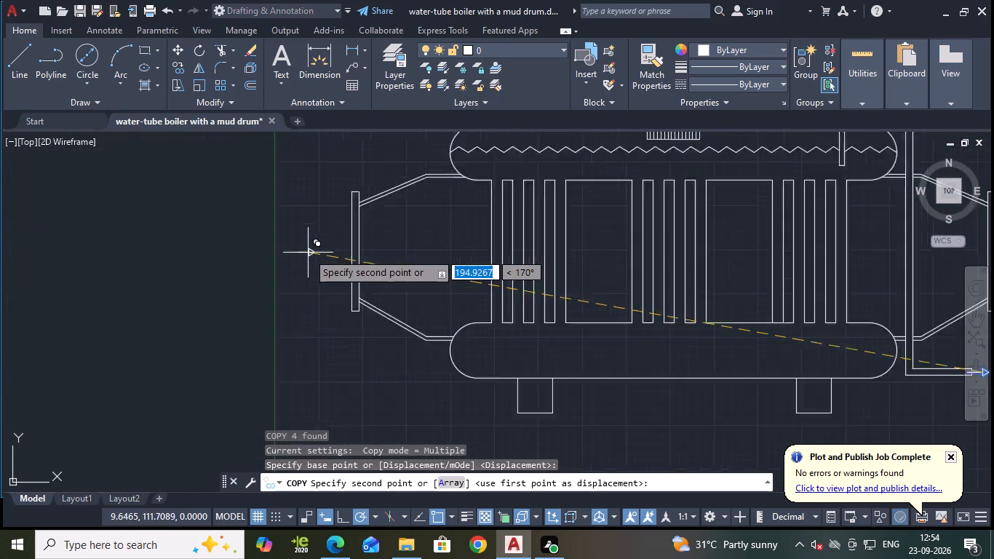
{"action": "scroll", "coordinate": [308, 253], "scroll_direction": "up", "scroll_amount": 1}
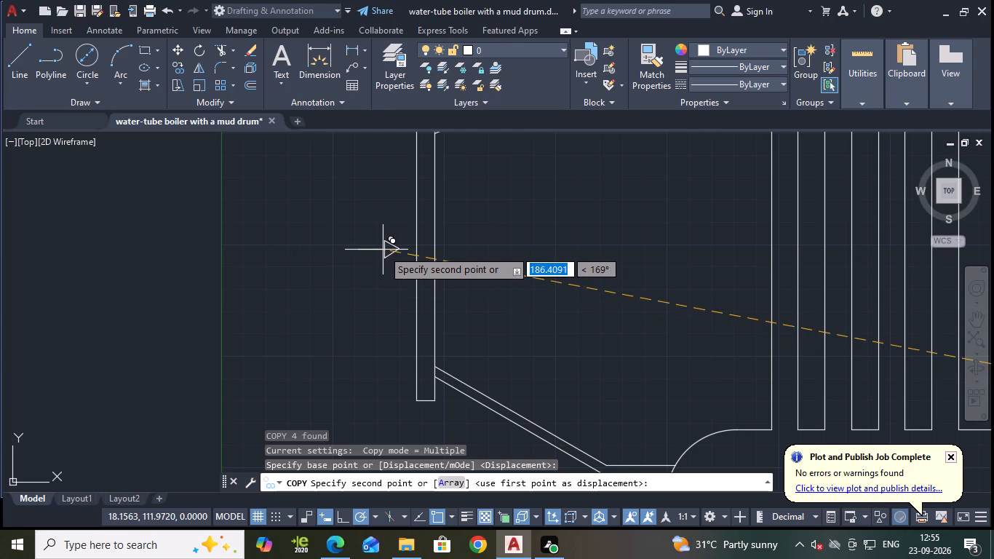
{"action": "left_click", "coordinate": [383, 250]}
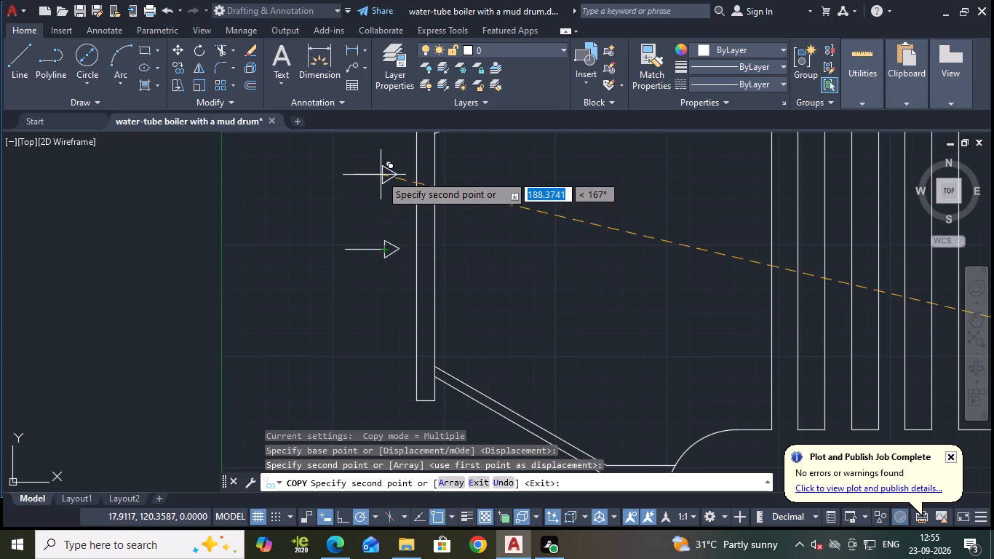
{"action": "left_click", "coordinate": [383, 174]}
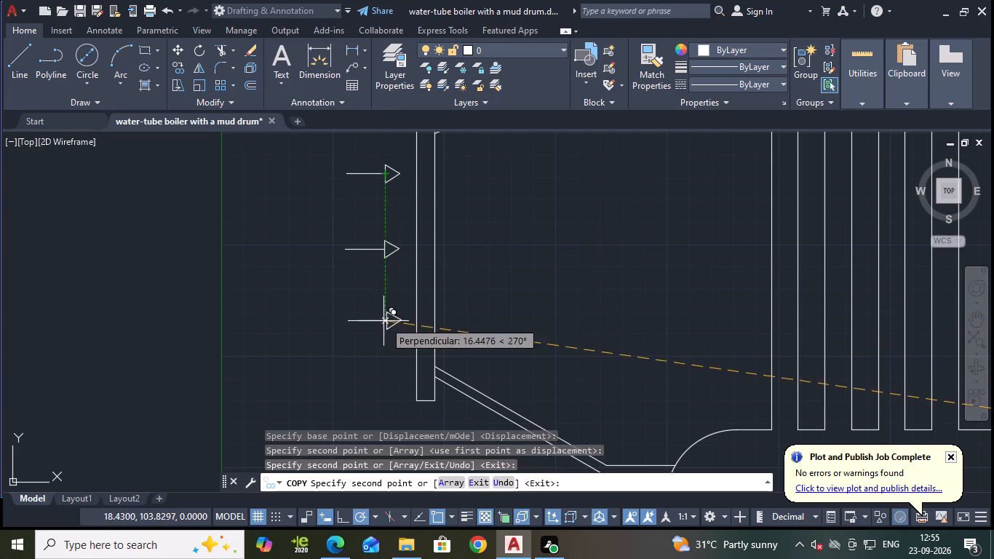
{"action": "left_click", "coordinate": [382, 321]}
{"action": "scroll", "coordinate": [461, 275], "scroll_direction": "down", "scroll_amount": 2}
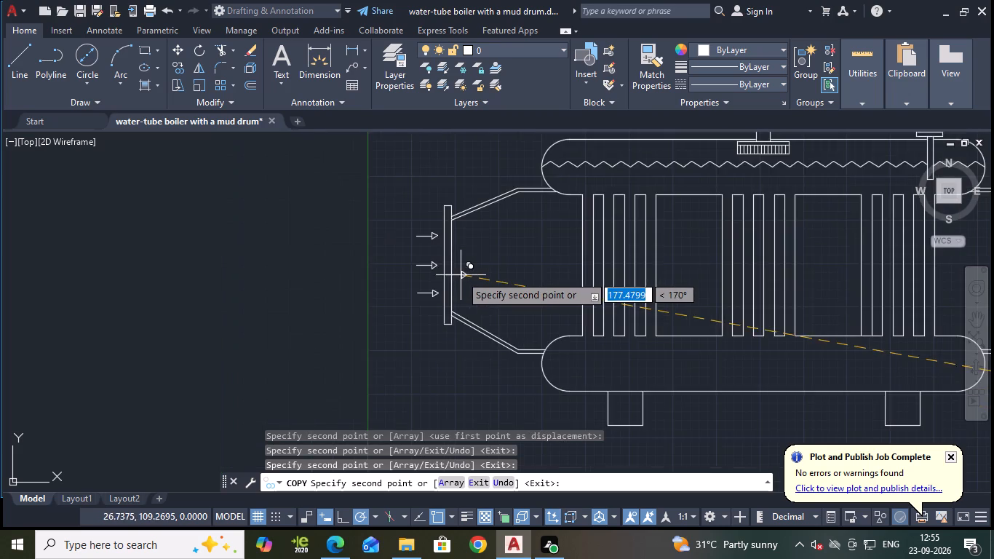
{"action": "scroll", "coordinate": [484, 269], "scroll_direction": "down", "scroll_amount": 1}
{"action": "key", "text": "Escape"}
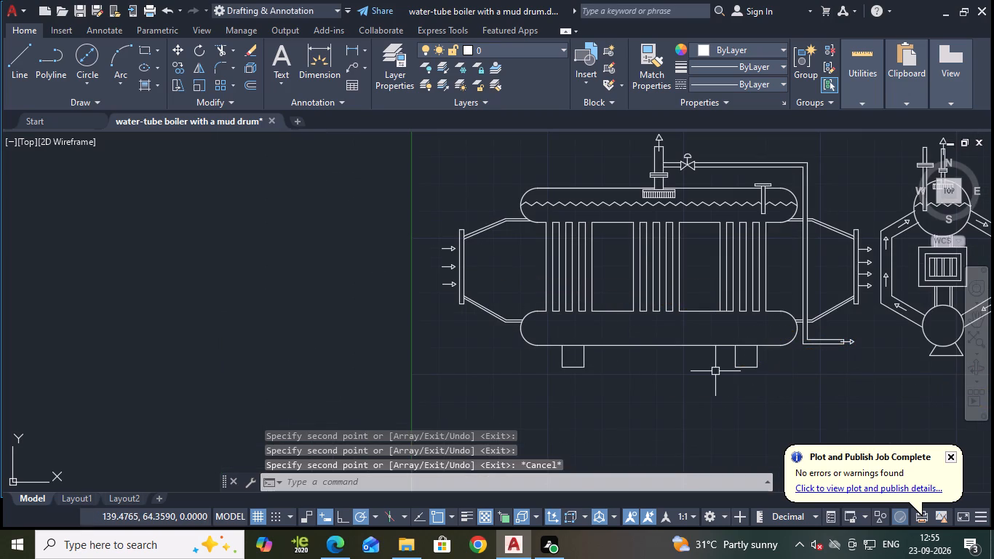
{"action": "key", "text": "ctrl+s"}
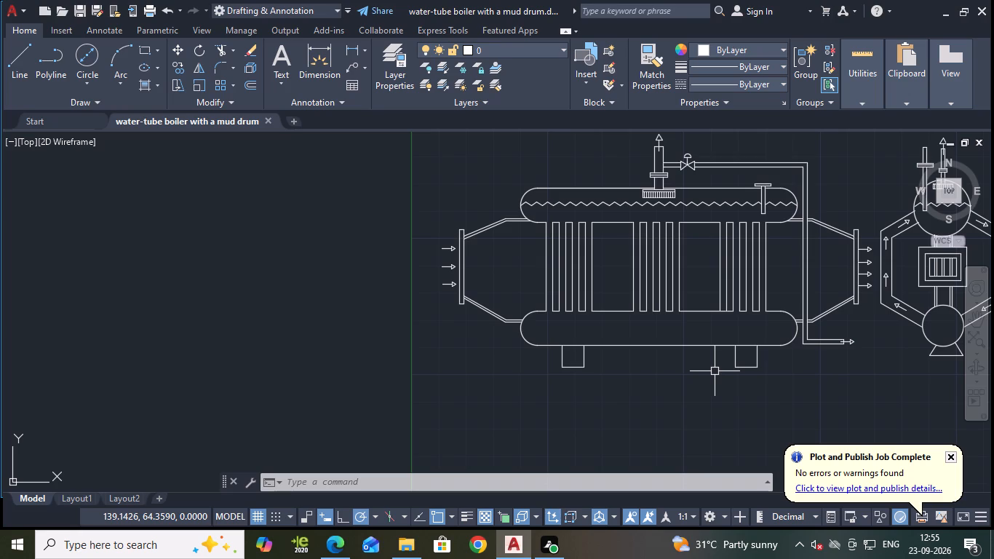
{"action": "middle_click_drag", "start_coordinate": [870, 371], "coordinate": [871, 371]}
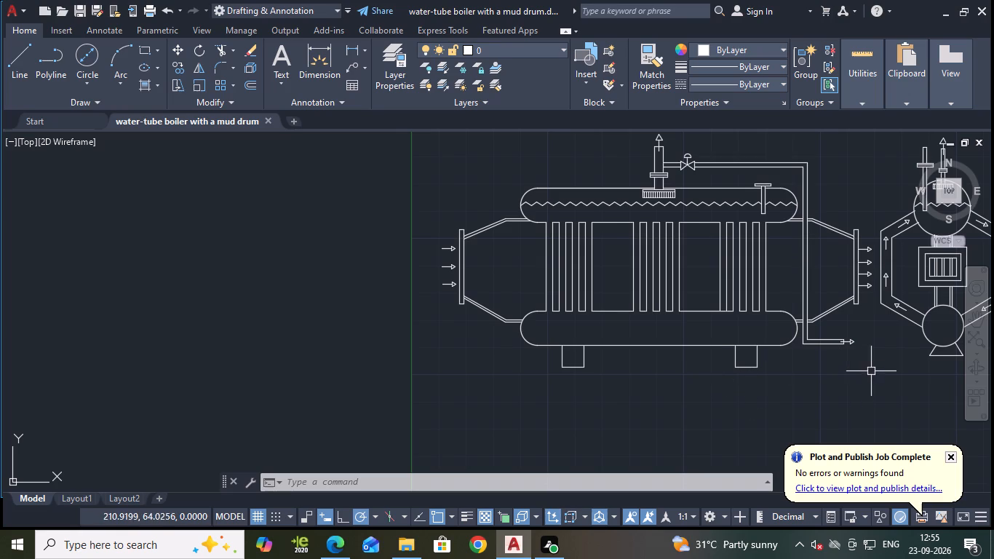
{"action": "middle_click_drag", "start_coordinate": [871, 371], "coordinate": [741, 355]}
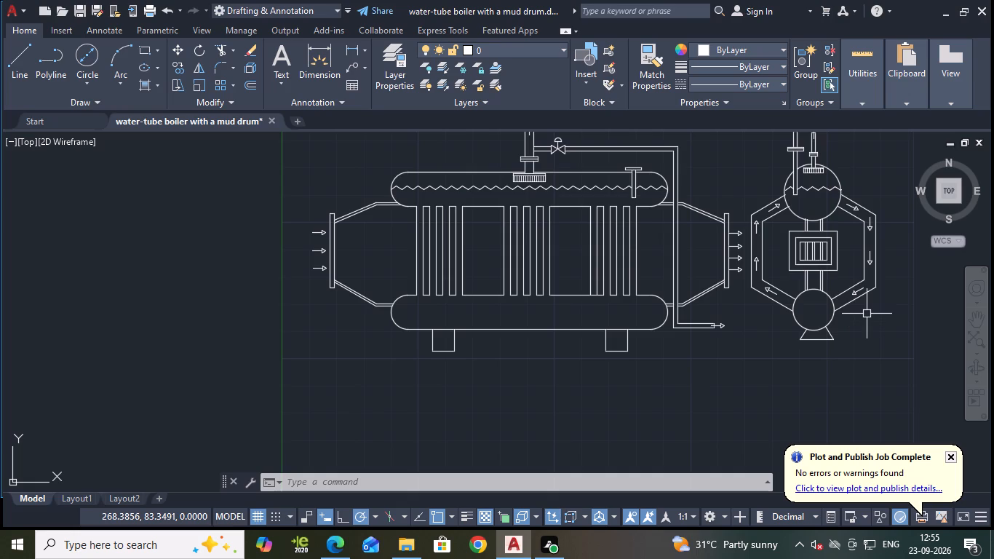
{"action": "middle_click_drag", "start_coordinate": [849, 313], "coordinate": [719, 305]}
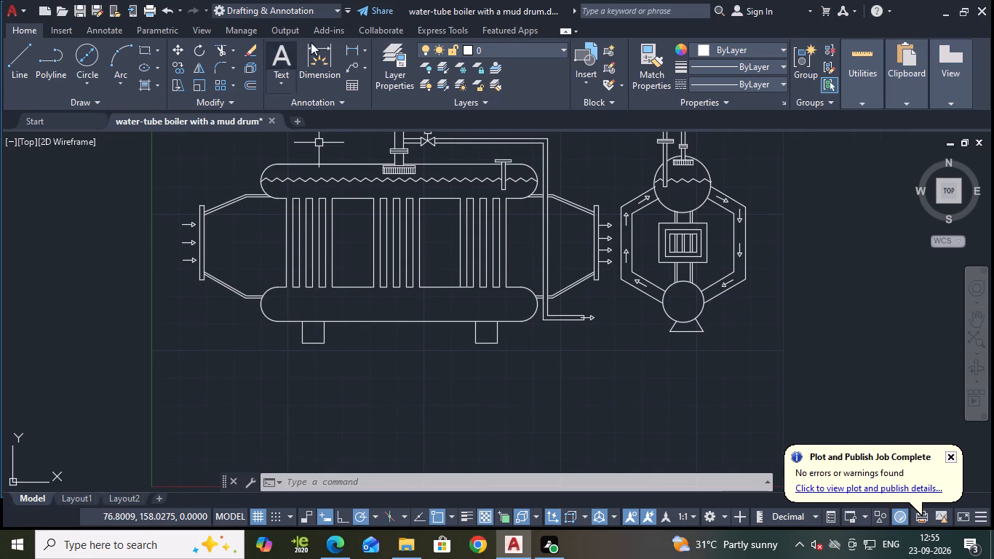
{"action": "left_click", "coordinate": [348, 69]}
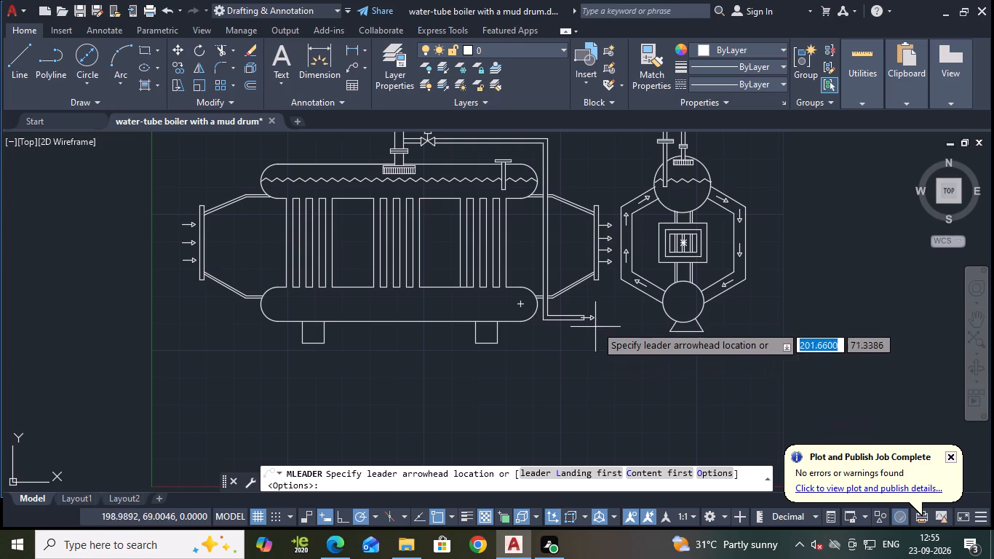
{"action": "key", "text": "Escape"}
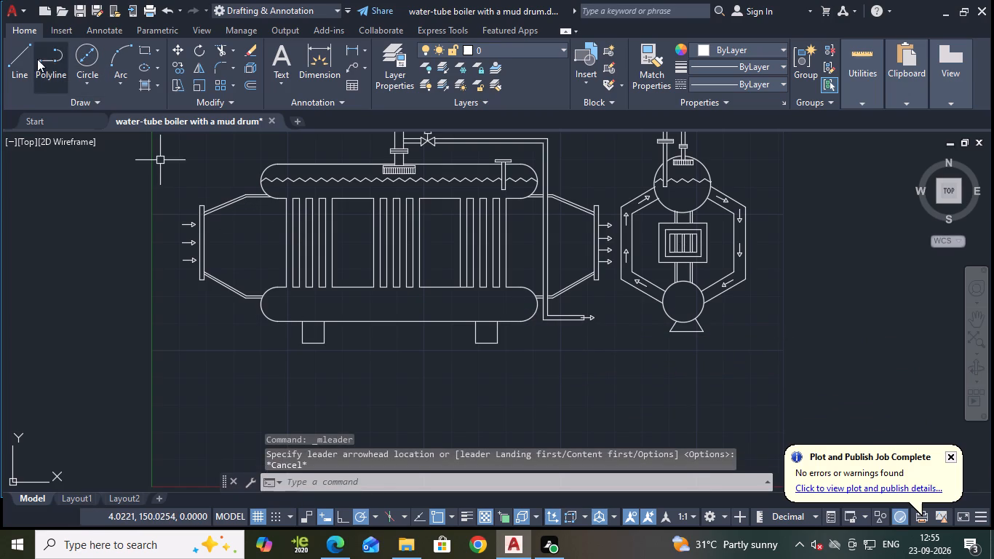
Draw a horizontal line about 5 units long below the front view's lower drum, with crossing lines at 60° and 110° rising from its ends.
{"action": "left_click", "coordinate": [15, 60]}
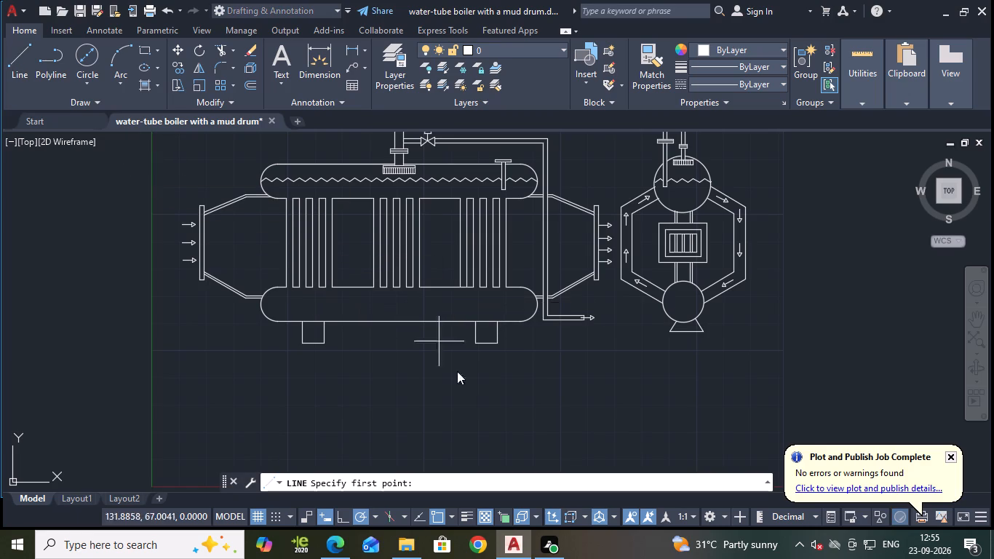
{"action": "left_click", "coordinate": [411, 392]}
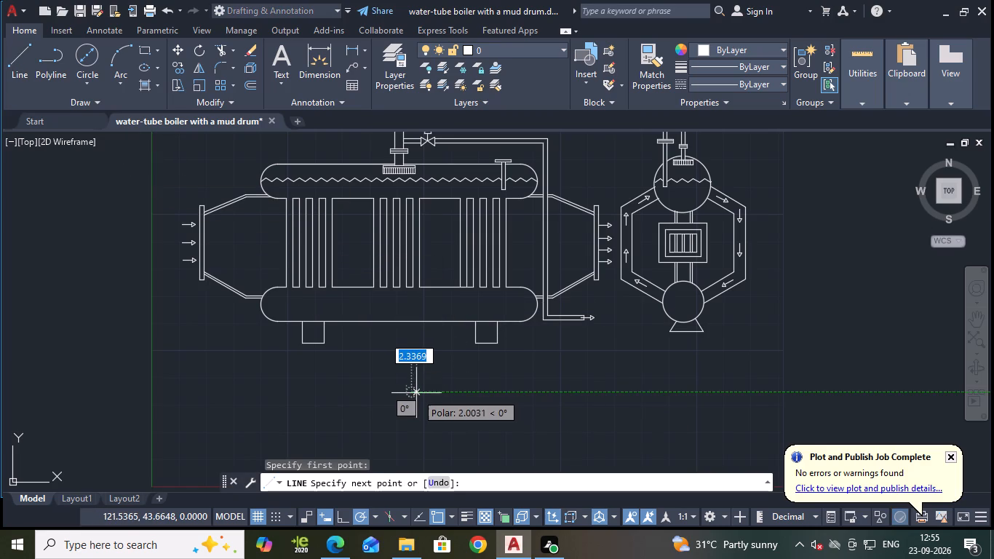
{"action": "scroll", "coordinate": [424, 396], "scroll_direction": "up", "scroll_amount": 1}
{"action": "left_click", "coordinate": [420, 392]}
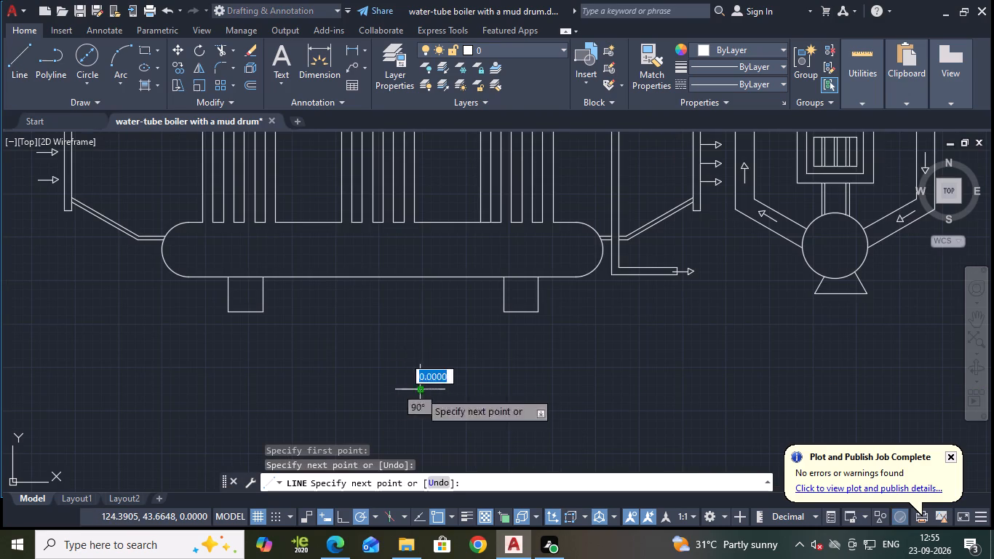
{"action": "key", "text": "Escape"}
{"action": "left_click", "coordinate": [22, 63]}
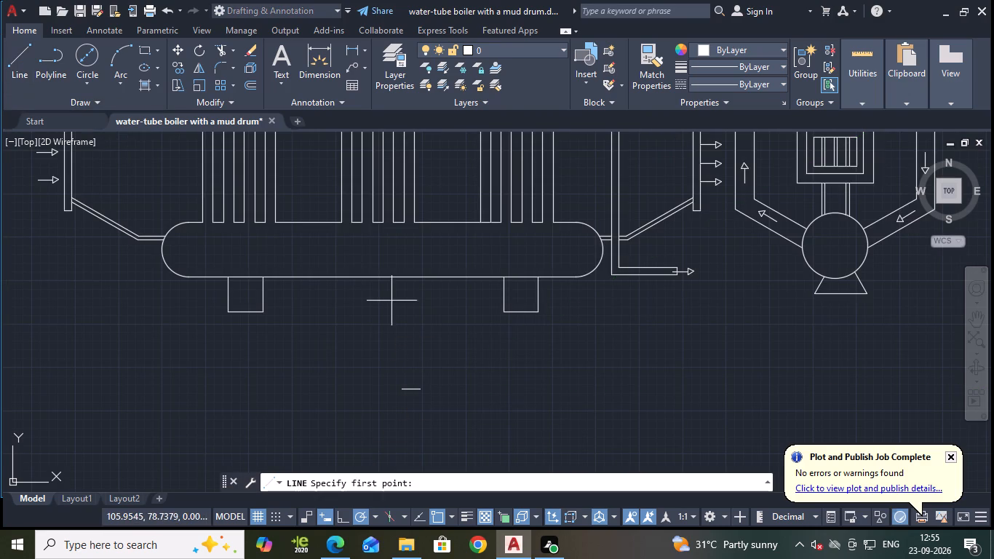
{"action": "left_click", "coordinate": [402, 390]}
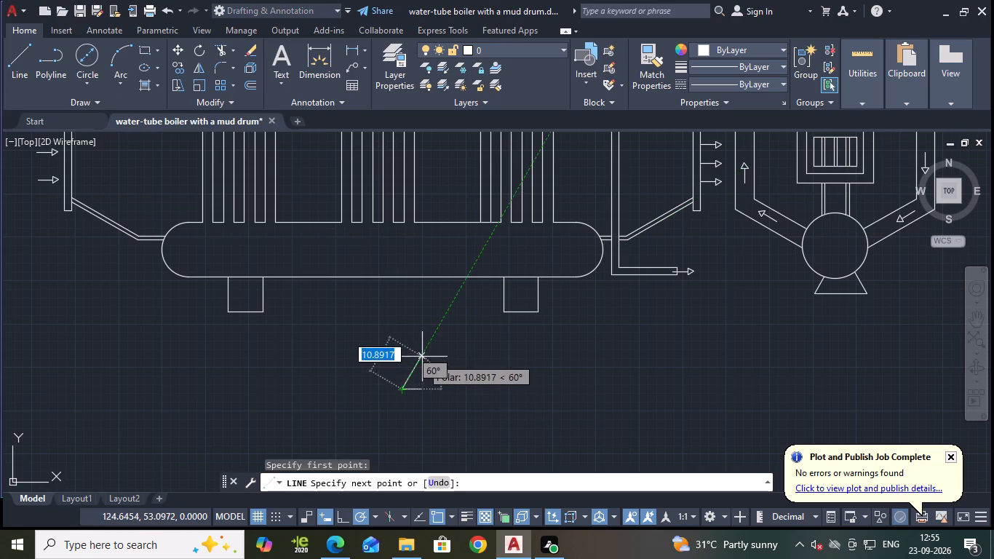
{"action": "left_click", "coordinate": [428, 346]}
{"action": "key", "text": "Escape"}
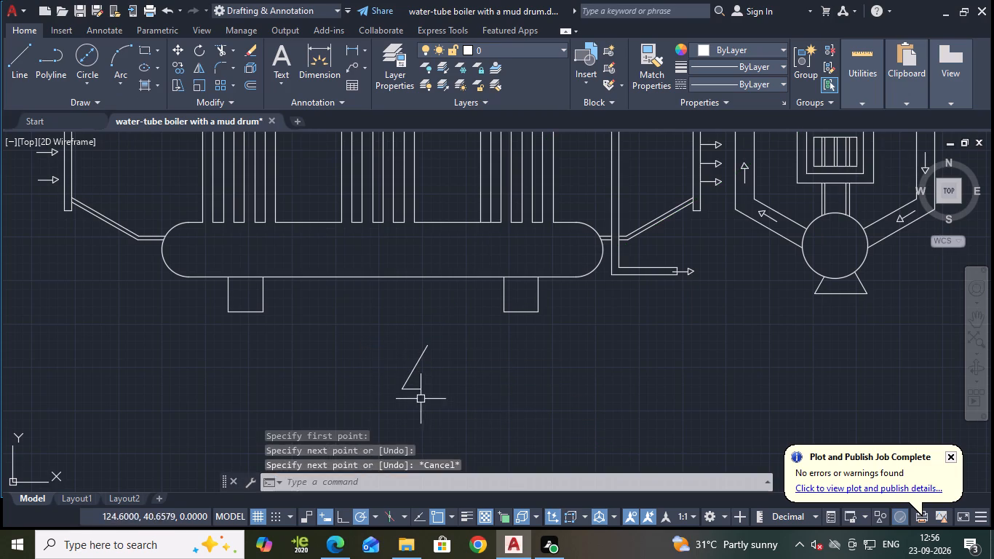
{"action": "key", "text": "space"}
{"action": "left_click", "coordinate": [418, 390]}
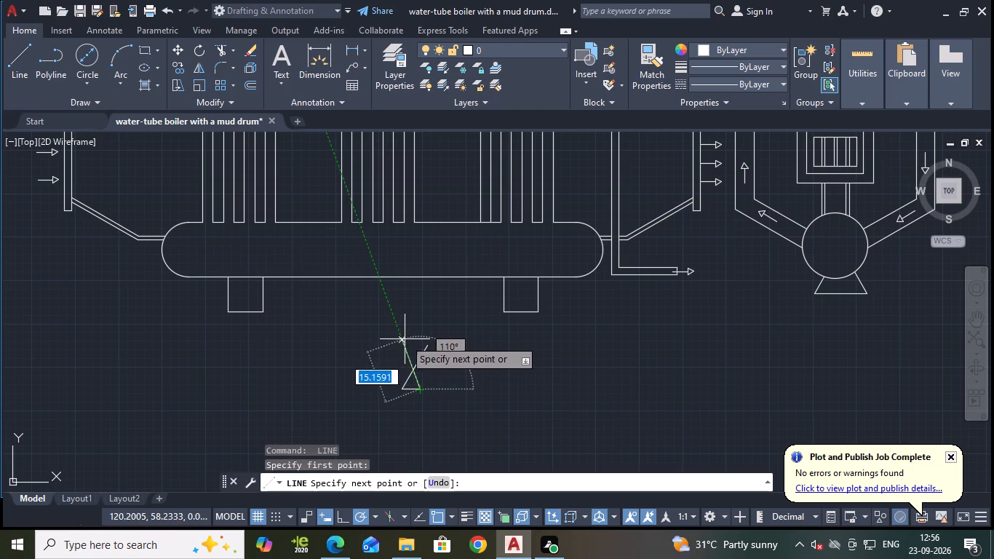
{"action": "left_click", "coordinate": [402, 339]}
{"action": "key", "text": "Escape"}
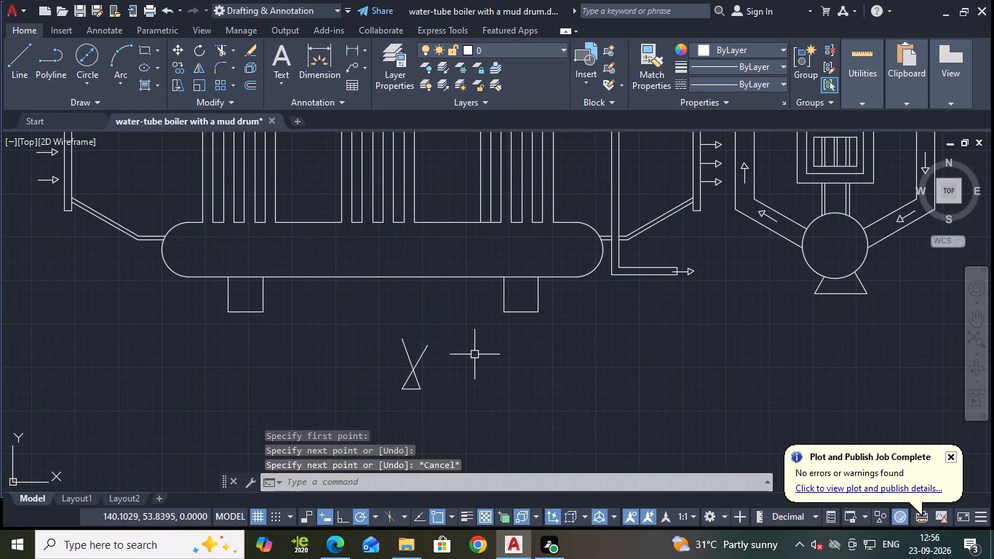
Trim both sloping lines above their crossing point to leave a small closed triangle below the lower drum.
{"action": "type", "text": "tr"}
{"action": "key", "text": "Return"}
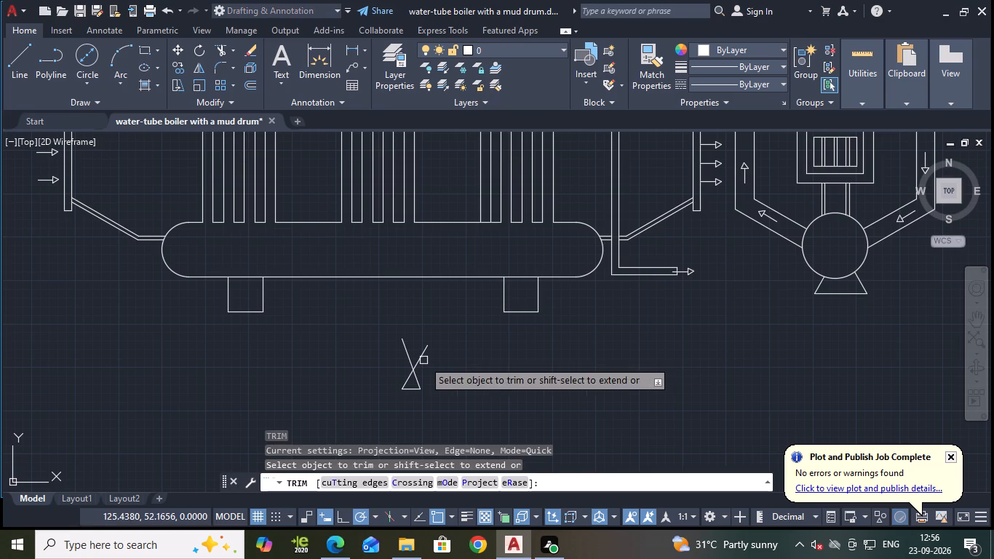
{"action": "left_click", "coordinate": [422, 362]}
{"action": "left_click", "coordinate": [413, 360]}
{"action": "scroll", "coordinate": [440, 376], "scroll_direction": "up", "scroll_amount": 2}
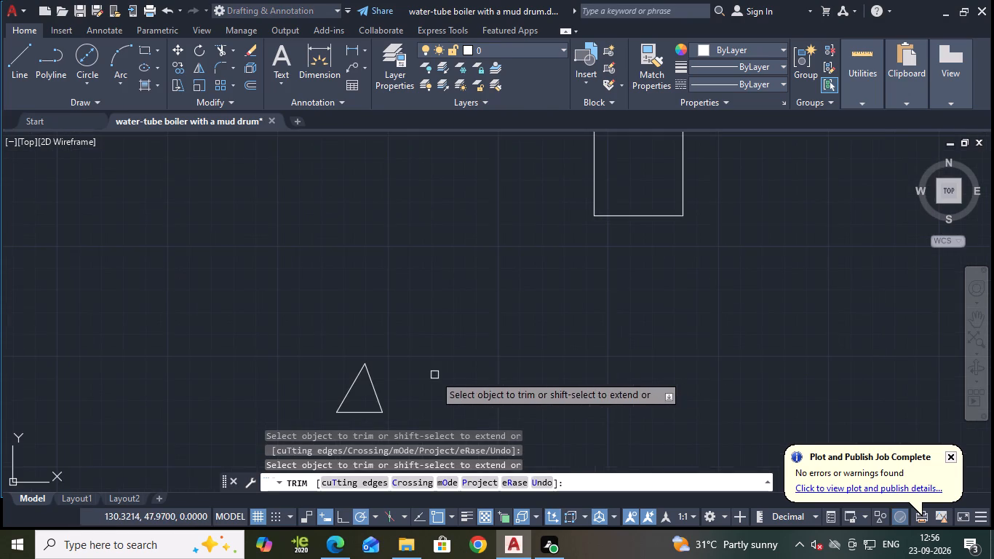
{"action": "middle_click_drag", "start_coordinate": [434, 373], "coordinate": [600, 284]}
{"action": "scroll", "coordinate": [546, 300], "scroll_direction": "up", "scroll_amount": 3}
{"action": "scroll", "coordinate": [549, 302], "scroll_direction": "down", "scroll_amount": 5}
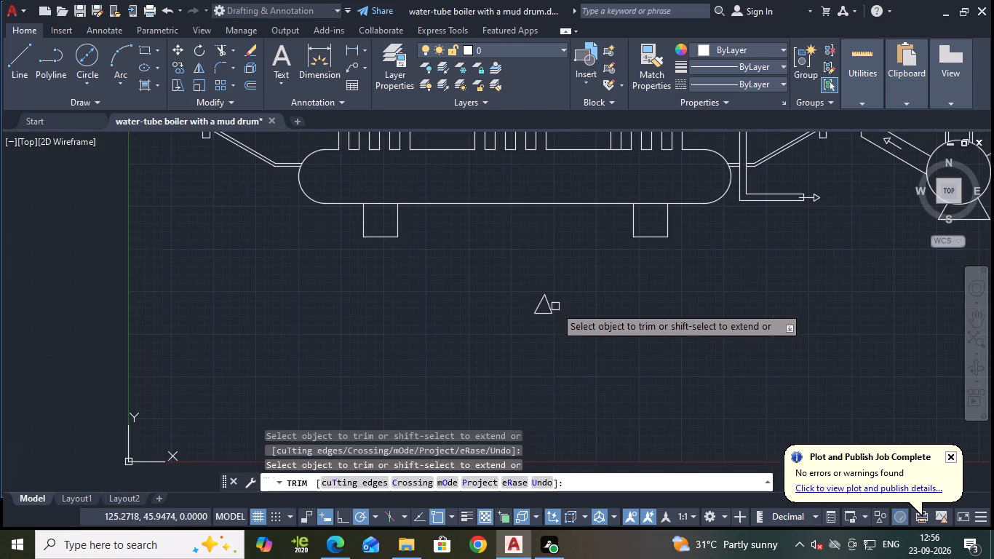
{"action": "key", "text": "Escape"}
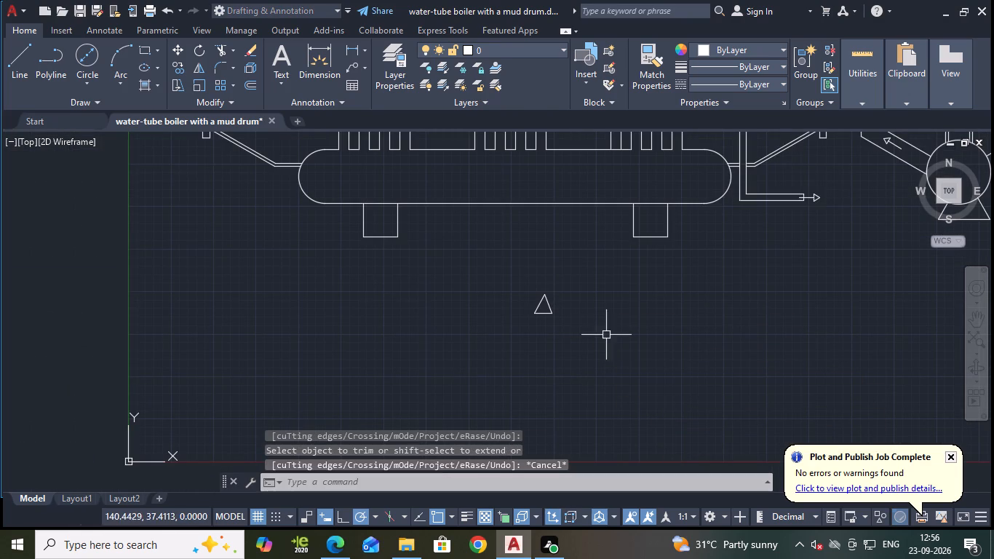
Draw a leader from the end view's lower drum, about 31 units down to the left, ending in a horizontal landing about 7 units long.
{"action": "scroll", "coordinate": [599, 312], "scroll_direction": "up", "scroll_amount": 1}
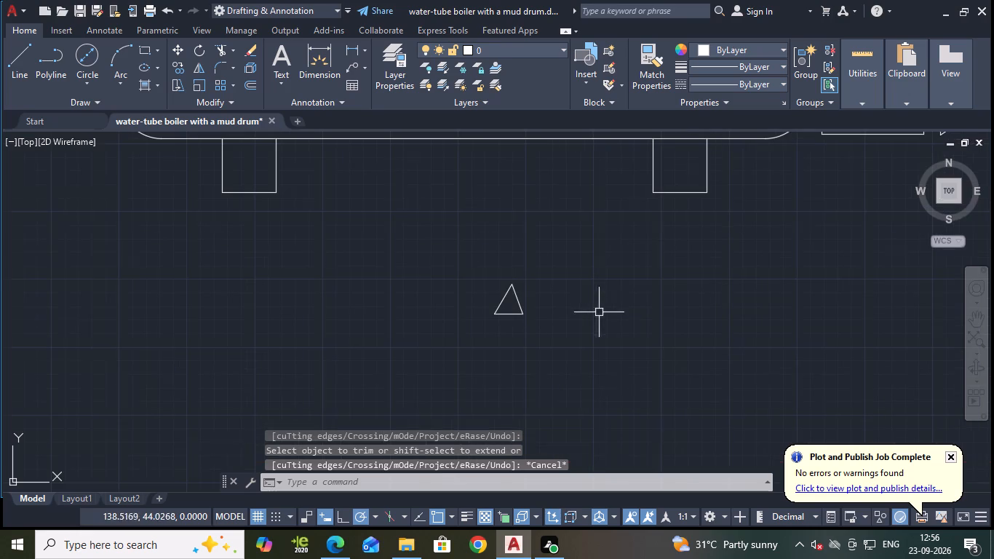
{"action": "middle_click_drag", "start_coordinate": [657, 320], "coordinate": [611, 343]}
{"action": "scroll", "coordinate": [614, 337], "scroll_direction": "down", "scroll_amount": 2}
{"action": "middle_click_drag", "start_coordinate": [651, 320], "coordinate": [538, 360]}
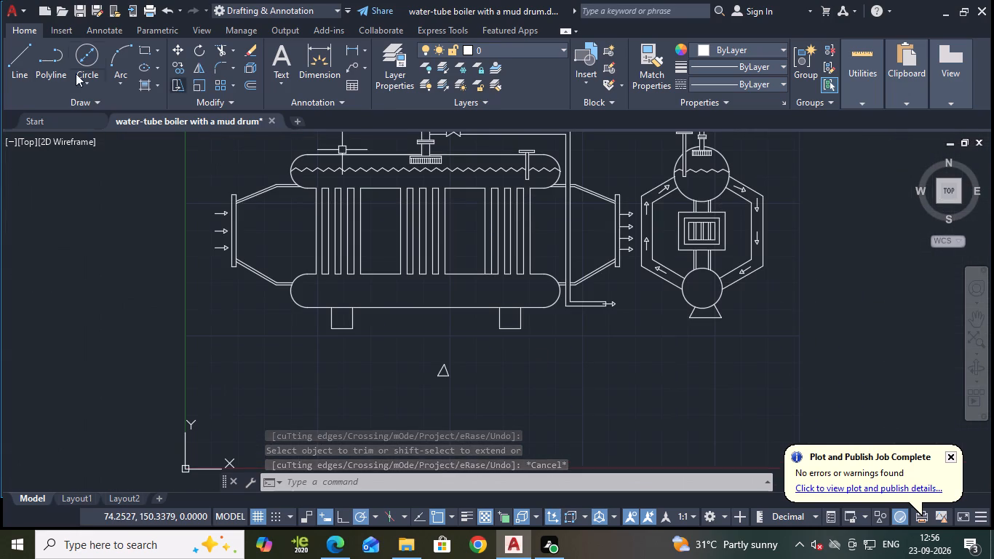
{"action": "left_click", "coordinate": [16, 59]}
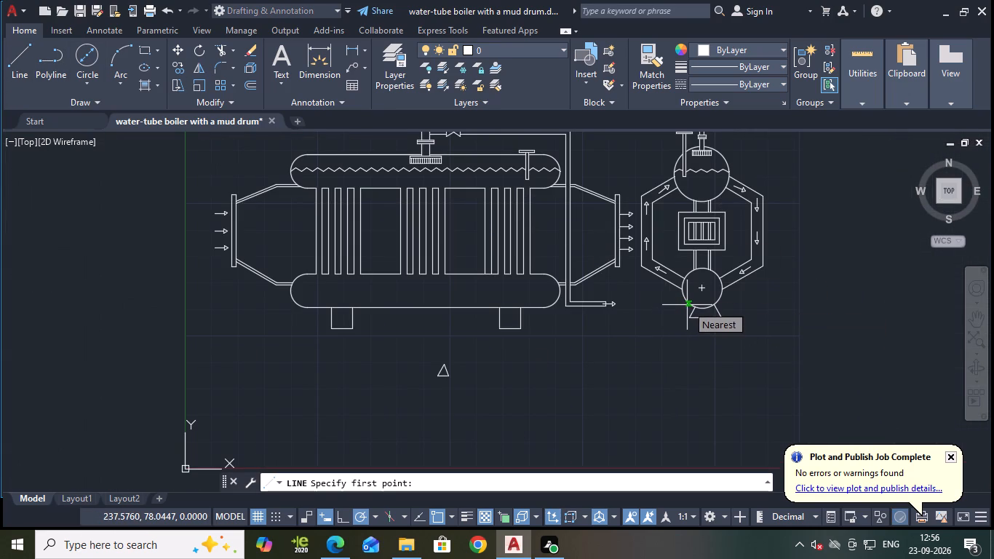
{"action": "left_click", "coordinate": [688, 305]}
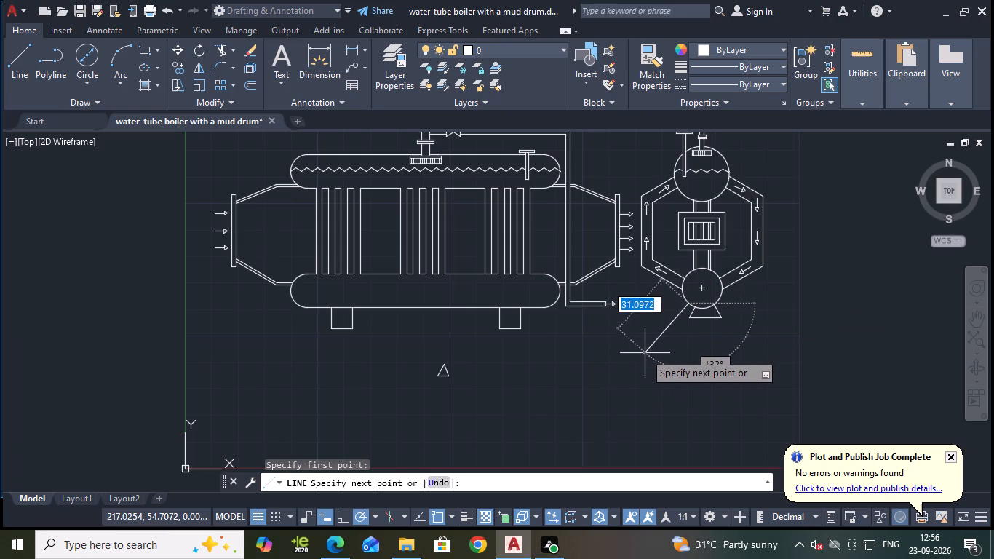
{"action": "left_click", "coordinate": [645, 353]}
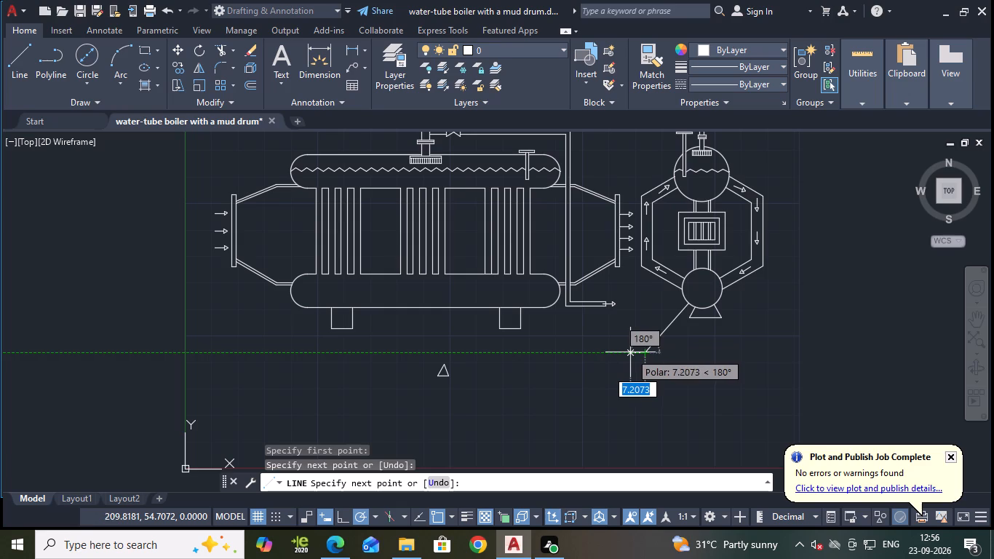
{"action": "left_click", "coordinate": [630, 353]}
{"action": "key", "text": "Escape"}
Draw a leader from inside the front view's lower drum, down to the right at 60°, ending in a horizontal landing about 6 units long.
{"action": "key", "text": "space"}
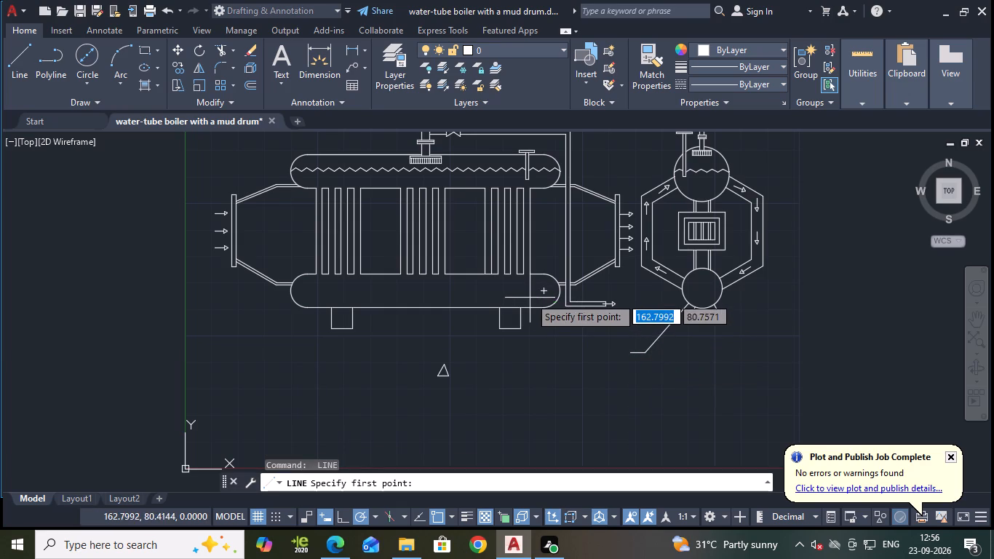
{"action": "left_click", "coordinate": [530, 296]}
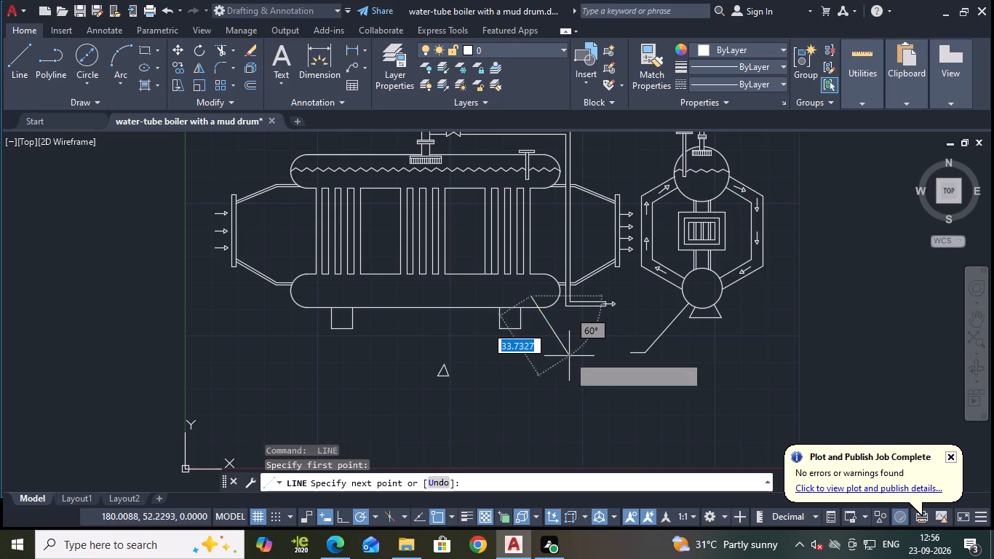
{"action": "left_click", "coordinate": [568, 354]}
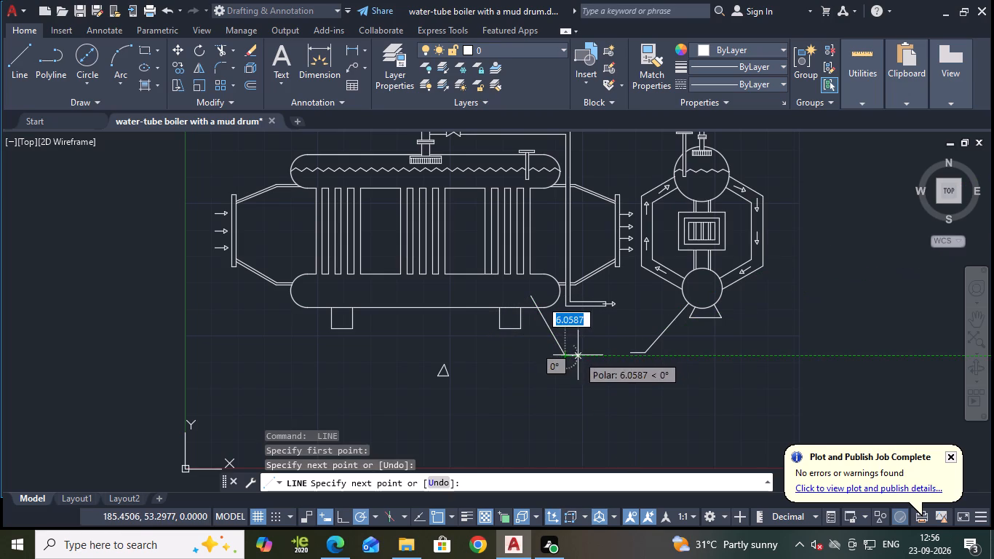
{"action": "left_click", "coordinate": [578, 355]}
{"action": "key", "text": "Escape"}
Add the multiline text "mud drums" at text height 3 between the two lower-drum leader landings.
{"action": "scroll", "coordinate": [625, 362], "scroll_direction": "up", "scroll_amount": 1}
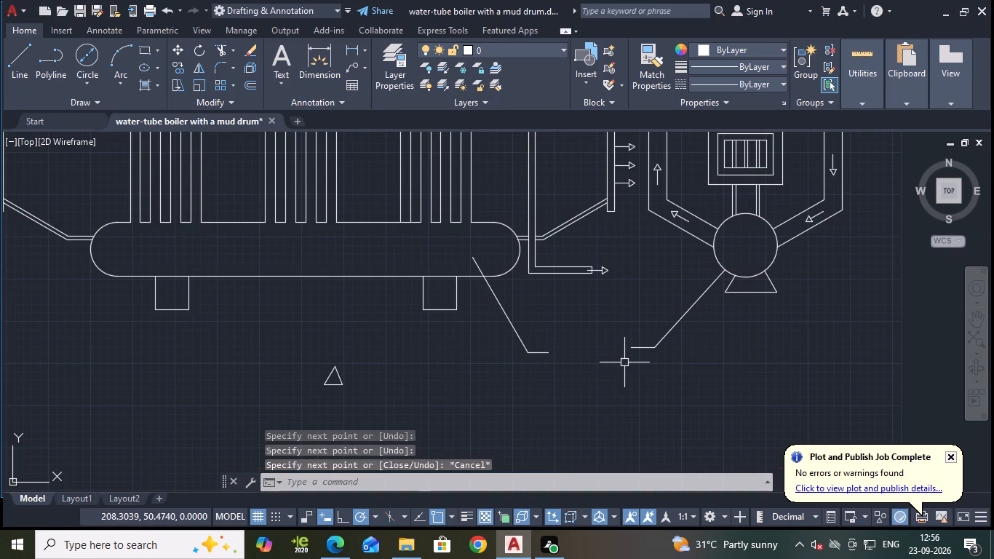
{"action": "key", "text": "t"}
{"action": "key", "text": "Return"}
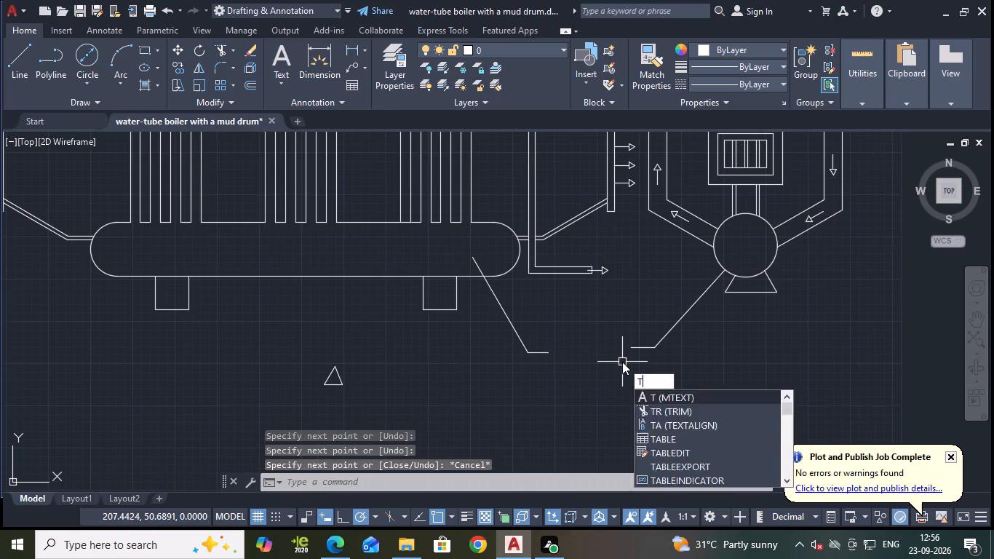
{"action": "left_click", "coordinate": [547, 340]}
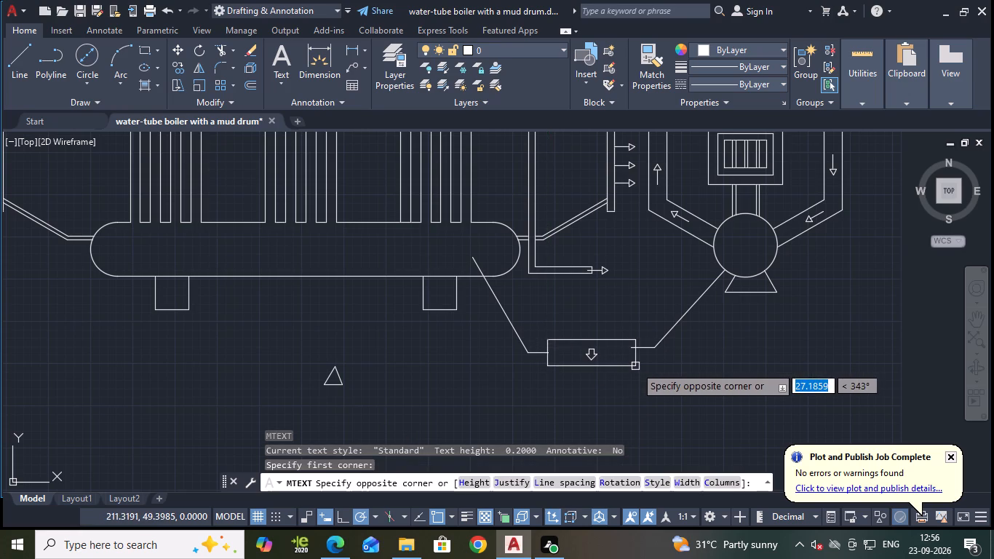
{"action": "left_click", "coordinate": [628, 365]}
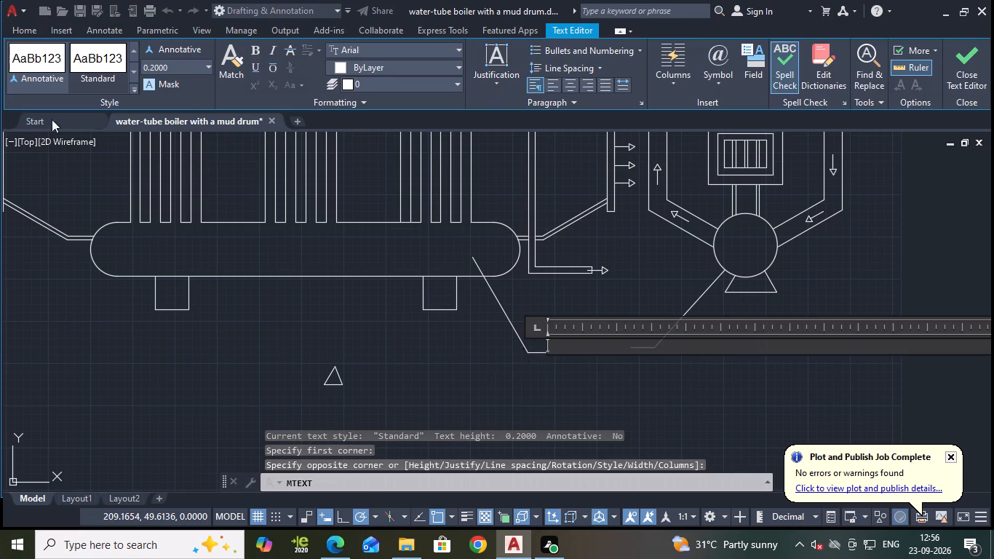
{"action": "left_click", "coordinate": [203, 66]}
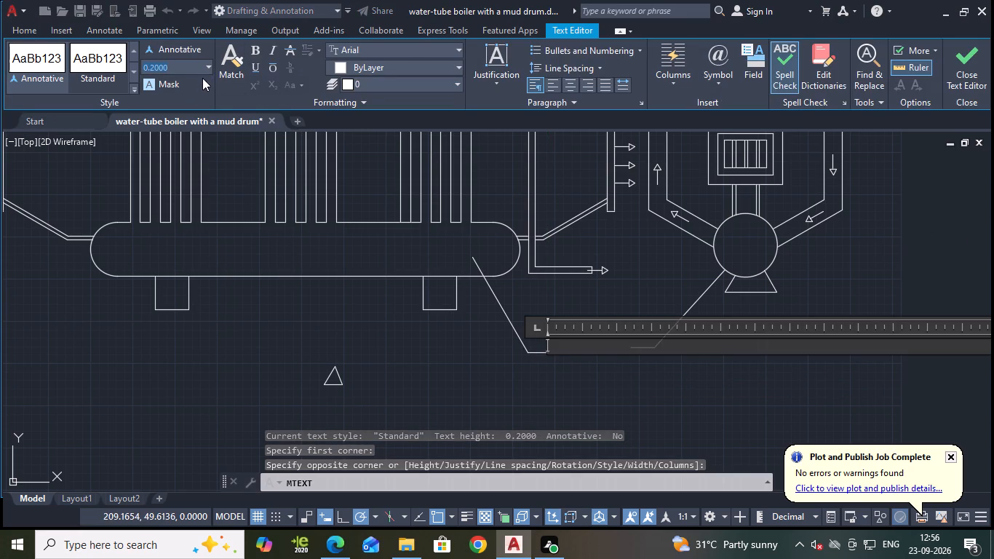
{"action": "left_click", "coordinate": [207, 67]}
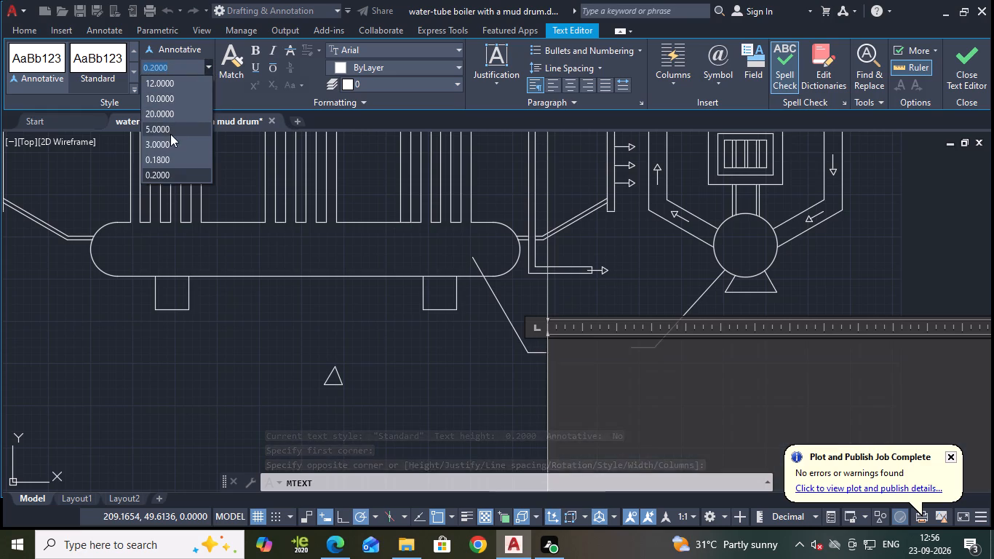
{"action": "left_click", "coordinate": [170, 140]}
{"action": "key", "text": "m"}
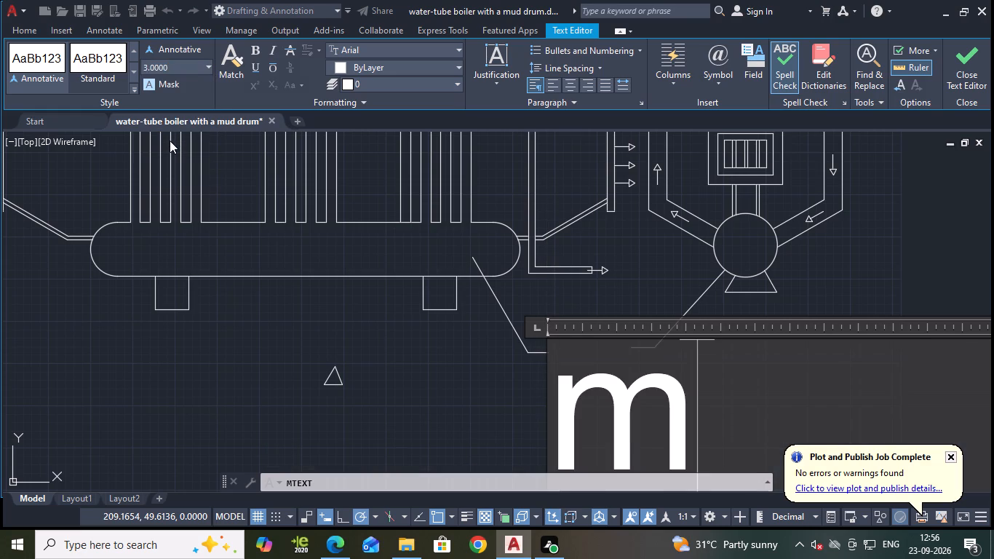
{"action": "type", "text": "ud drums"}
{"action": "key", "text": "Return"}
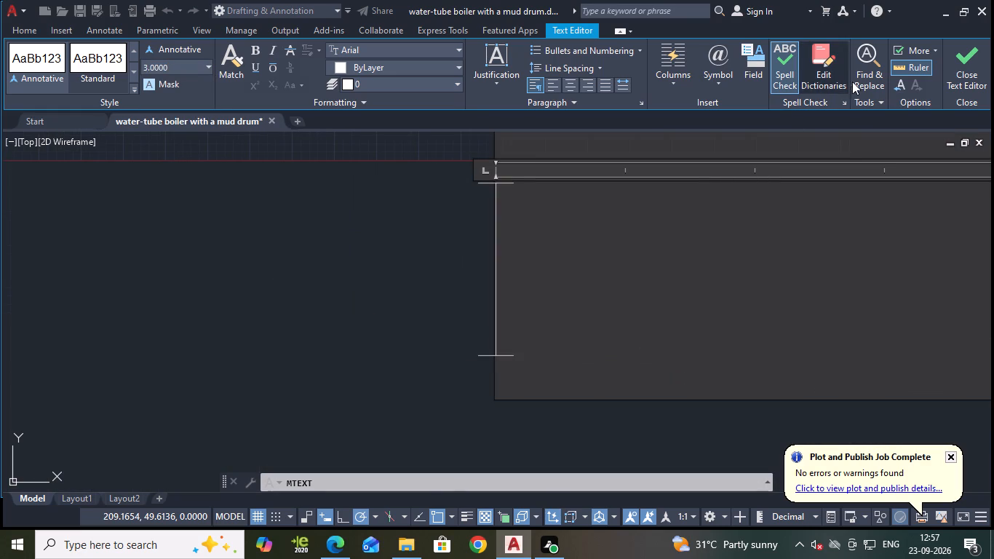
{"action": "left_click", "coordinate": [963, 87]}
Move the "mud drums" label down about 3 units, in line with the front-view leader's landing.
{"action": "scroll", "coordinate": [766, 244], "scroll_direction": "down", "scroll_amount": 4}
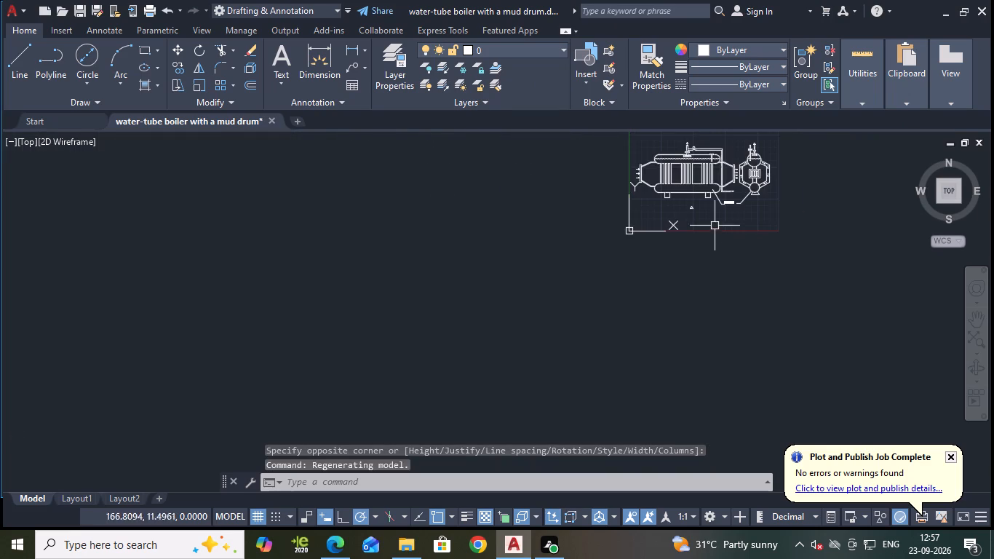
{"action": "scroll", "coordinate": [725, 207], "scroll_direction": "up", "scroll_amount": 2}
{"action": "middle_click_drag", "start_coordinate": [725, 207], "coordinate": [560, 296]}
{"action": "scroll", "coordinate": [574, 283], "scroll_direction": "up", "scroll_amount": 1}
{"action": "middle_click_drag", "start_coordinate": [574, 284], "coordinate": [562, 341]}
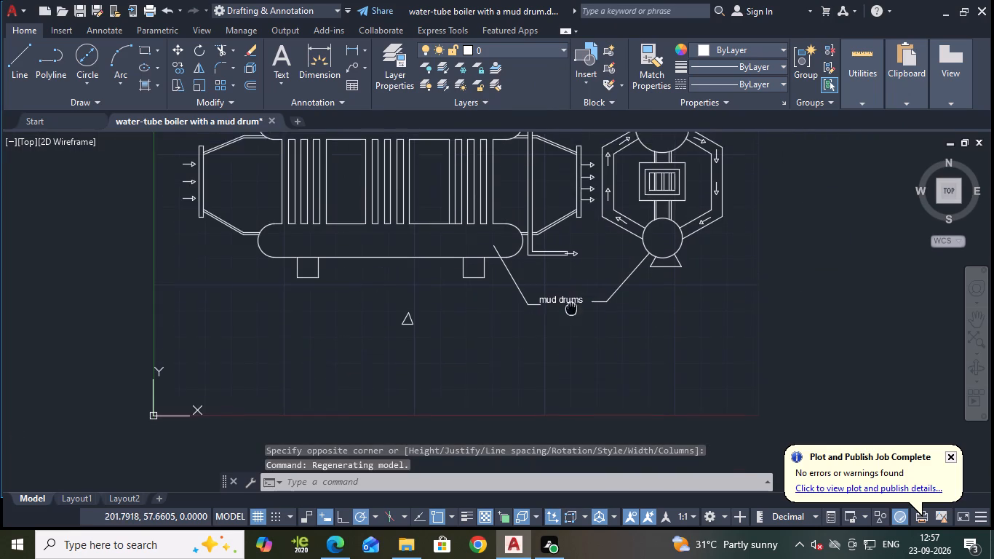
{"action": "middle_click_drag", "start_coordinate": [562, 341], "coordinate": [560, 349]}
{"action": "left_click", "coordinate": [549, 354]}
{"action": "scroll", "coordinate": [548, 354], "scroll_direction": "up", "scroll_amount": 2}
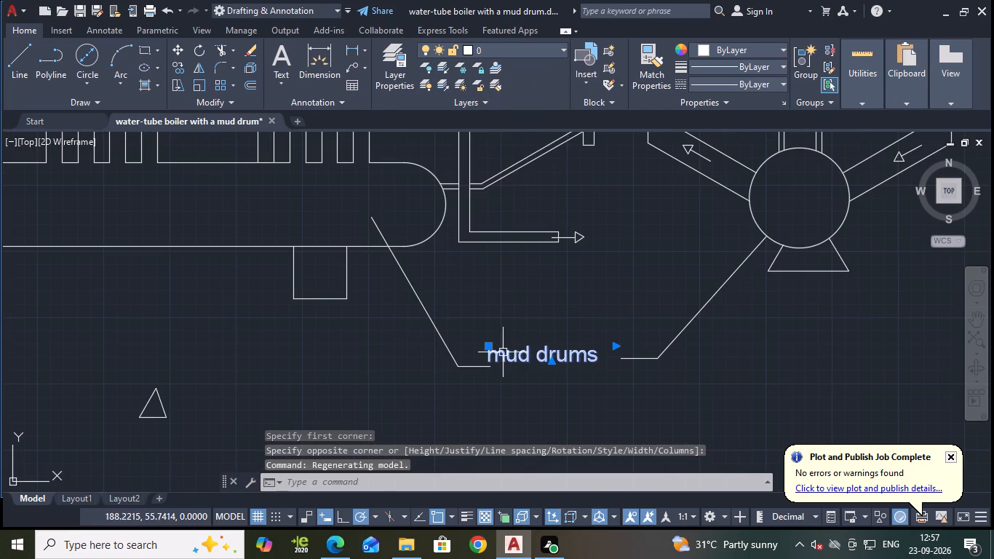
{"action": "left_click", "coordinate": [490, 348]}
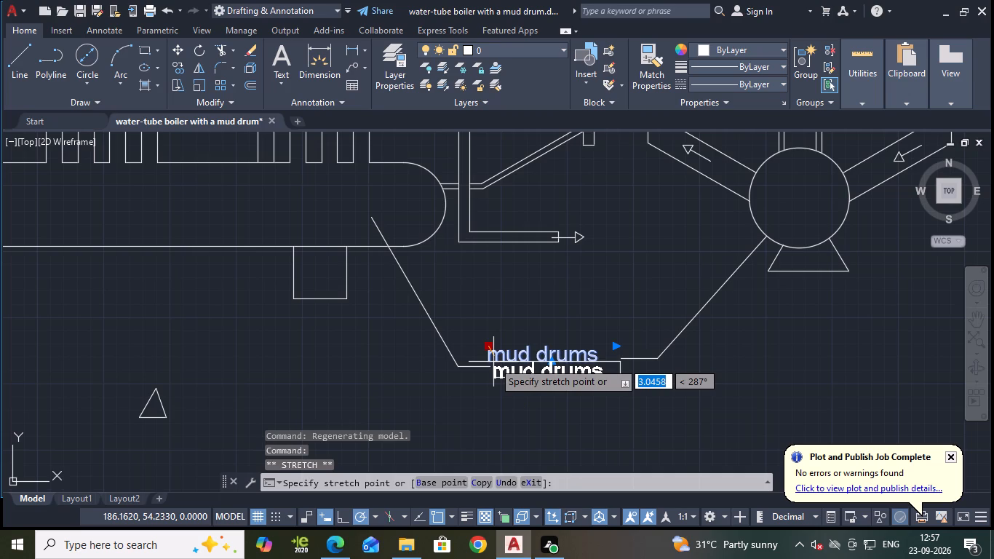
{"action": "left_click", "coordinate": [495, 358]}
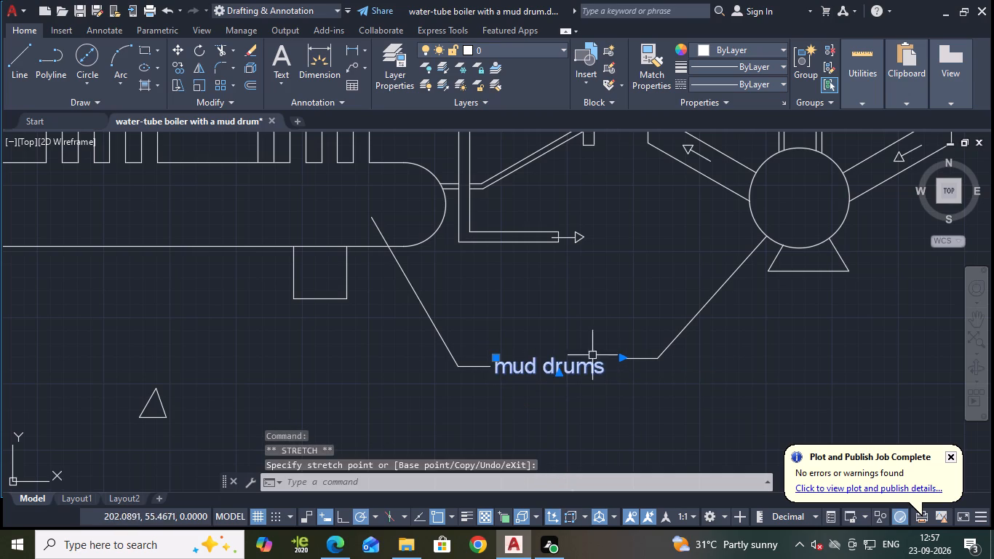
{"action": "key", "text": "Escape"}
Erase the small triangle below the front view's lower drum.
{"action": "middle_click_drag", "start_coordinate": [207, 383], "coordinate": [326, 305]}
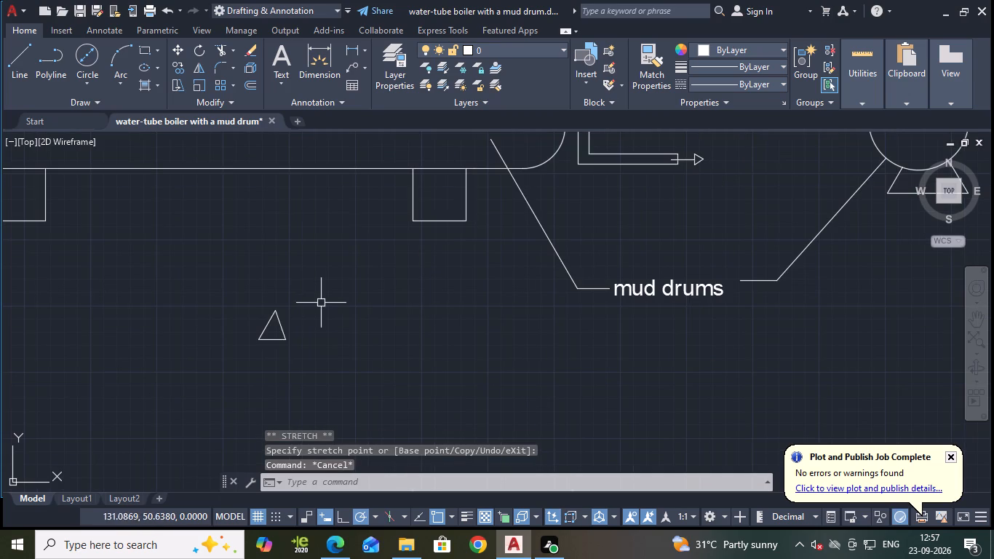
{"action": "left_click", "coordinate": [257, 298]}
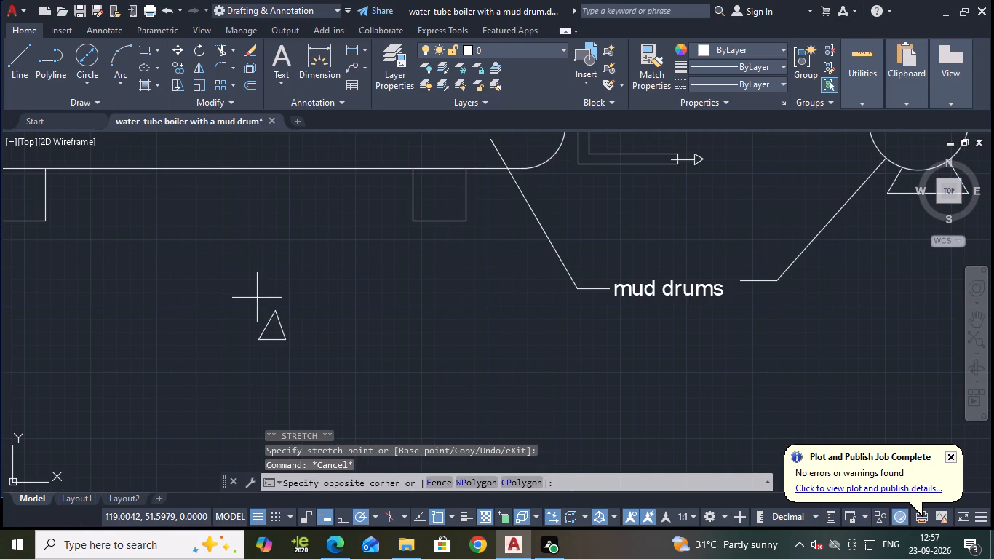
{"action": "left_click", "coordinate": [300, 358]}
{"action": "scroll", "coordinate": [346, 336], "scroll_direction": "down", "scroll_amount": 4}
{"action": "scroll", "coordinate": [389, 342], "scroll_direction": "up", "scroll_amount": 2}
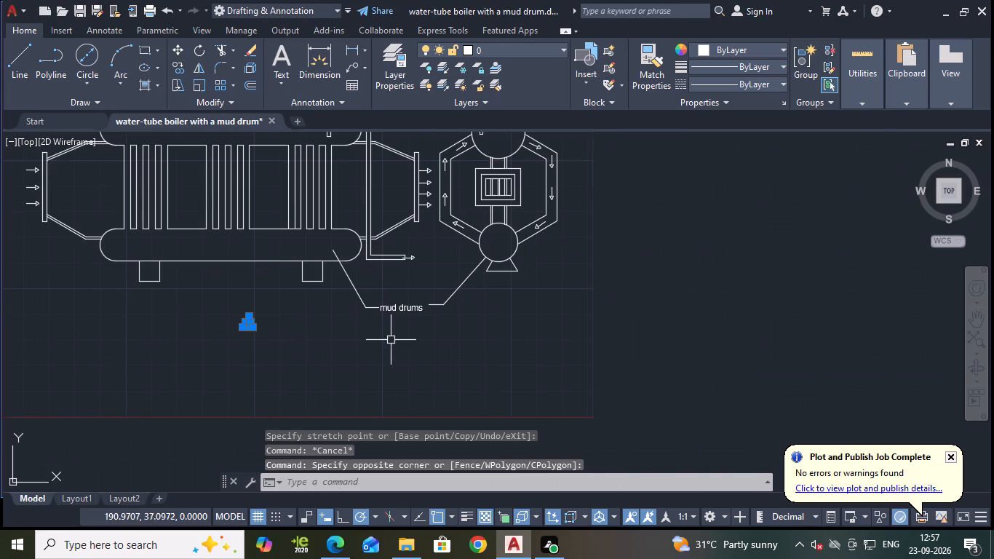
{"action": "middle_click_drag", "start_coordinate": [411, 336], "coordinate": [441, 372]}
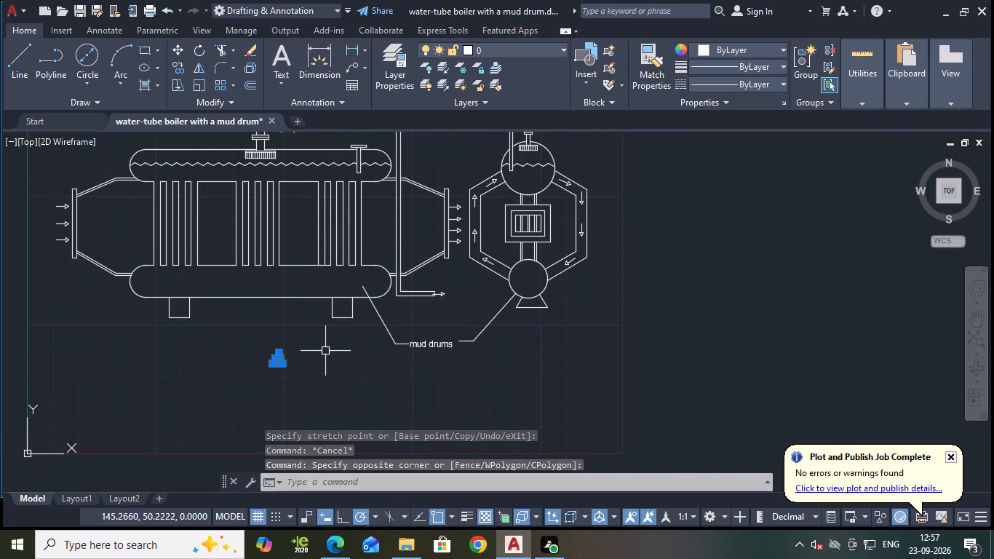
{"action": "key", "text": "e"}
{"action": "key", "text": "Return"}
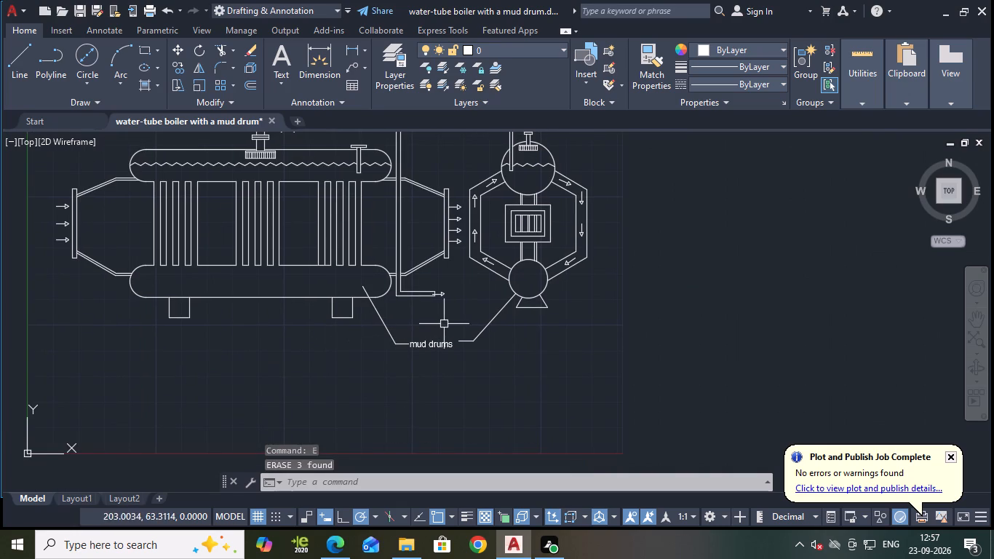
Erase the sloping line and horizontal landing of the end view's lower-drum leader.
{"action": "middle_click_drag", "start_coordinate": [502, 330], "coordinate": [543, 383]}
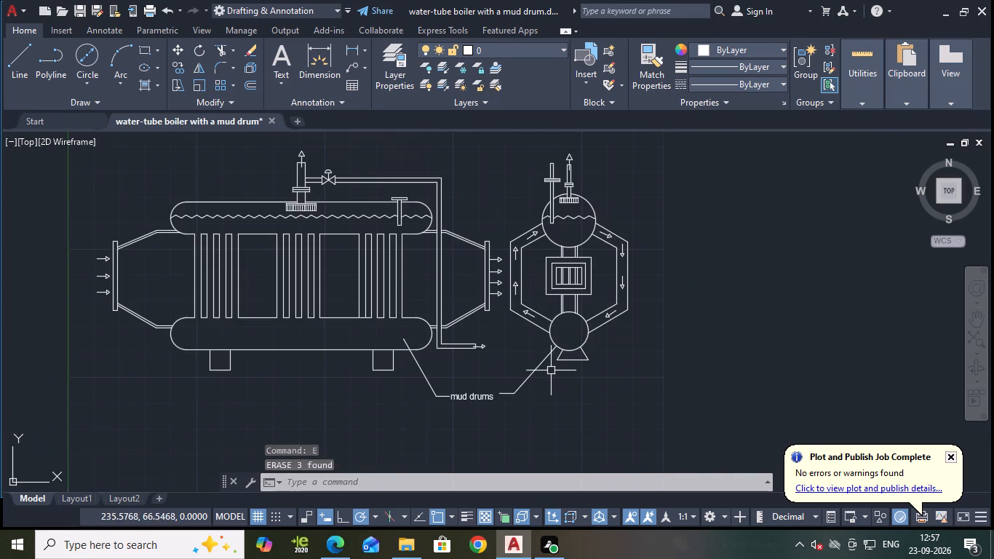
{"action": "scroll", "coordinate": [550, 371], "scroll_direction": "up", "scroll_amount": 1}
{"action": "middle_click_drag", "start_coordinate": [552, 373], "coordinate": [669, 403]}
{"action": "scroll", "coordinate": [631, 405], "scroll_direction": "down", "scroll_amount": 1}
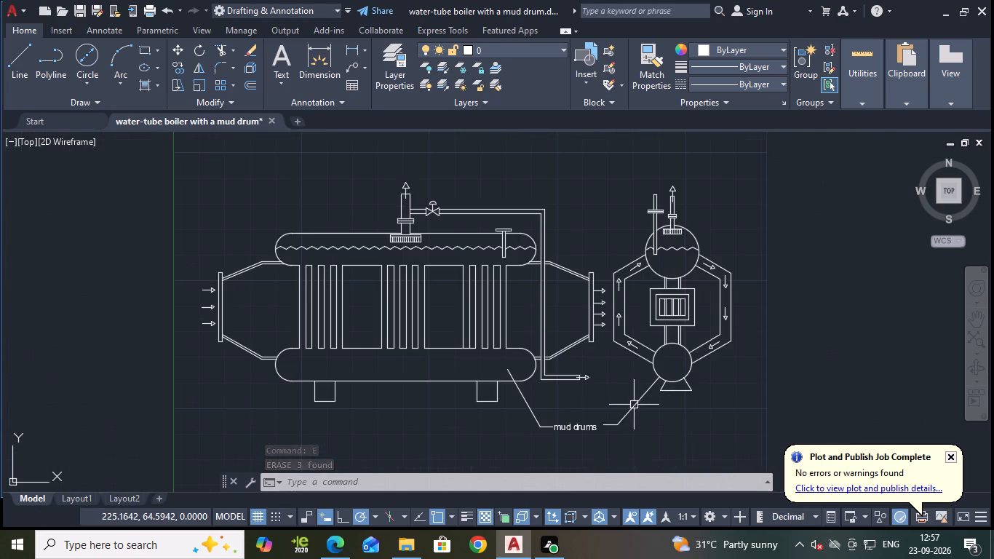
{"action": "scroll", "coordinate": [635, 405], "scroll_direction": "up", "scroll_amount": 1}
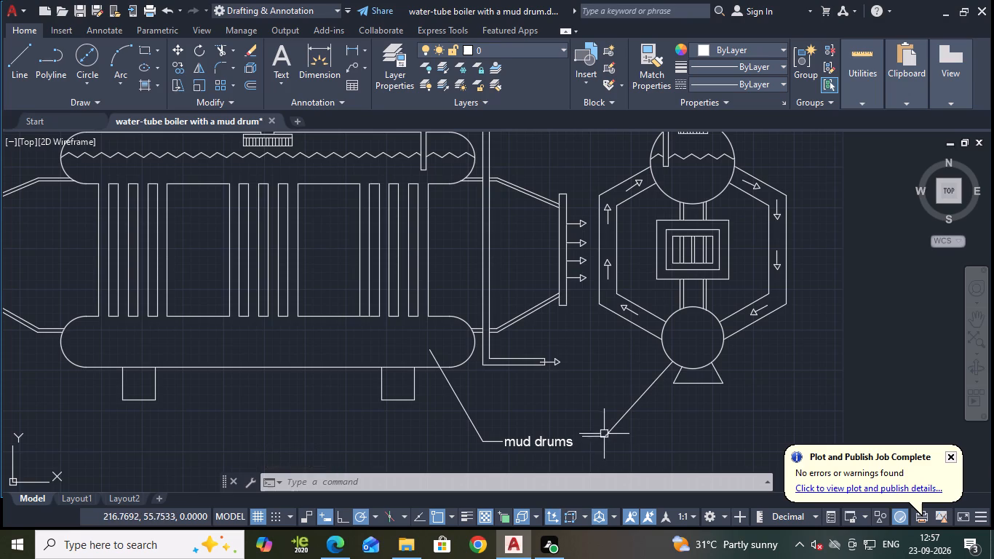
{"action": "middle_click_drag", "start_coordinate": [604, 433], "coordinate": [553, 342]}
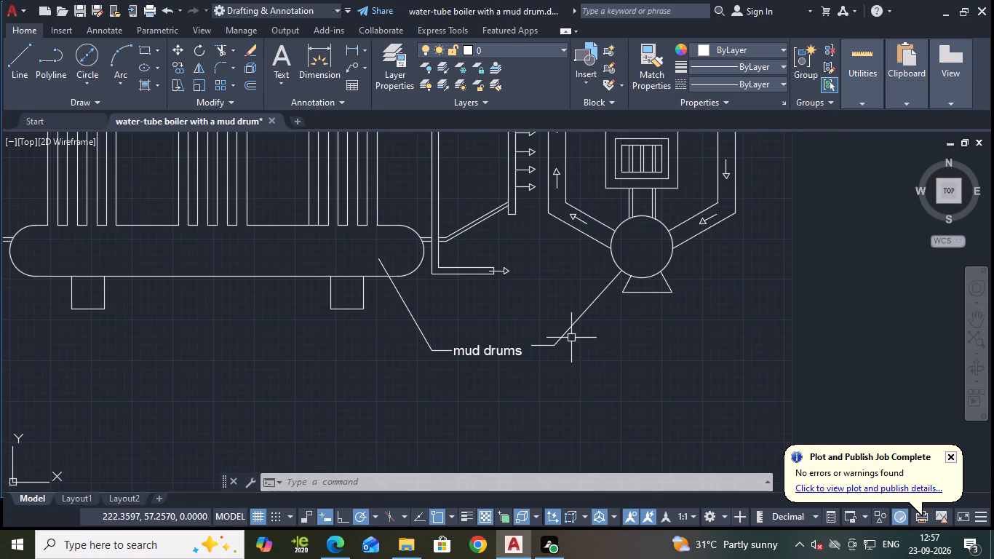
{"action": "left_click", "coordinate": [570, 328]}
{"action": "key", "text": "e"}
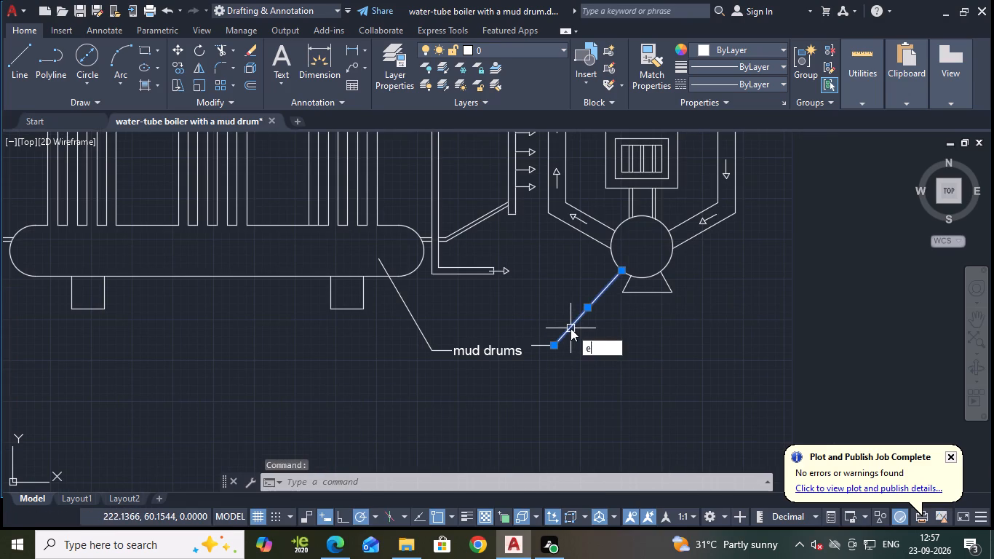
{"action": "key", "text": "Return"}
{"action": "left_click", "coordinate": [544, 345]}
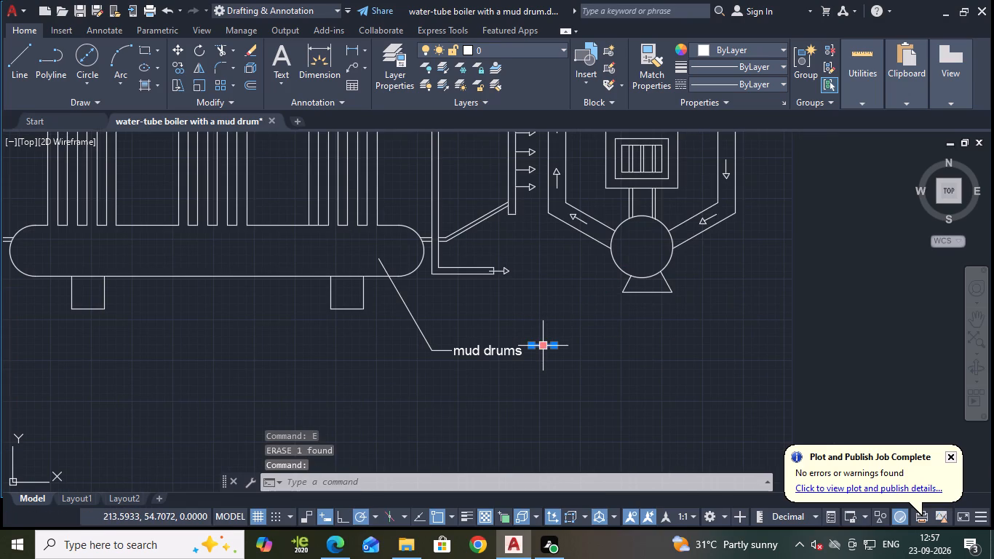
{"action": "key", "text": "e"}
{"action": "key", "text": "Return"}
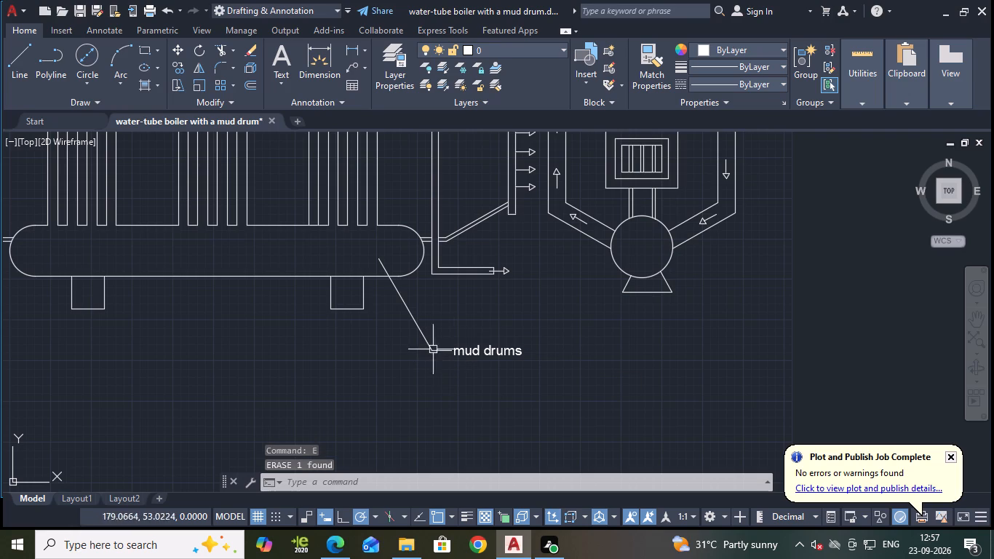
Draw a leader from inside the end view's lower drum, about 36 units down to the left, with a landing about 6.5 units long toward the label.
{"action": "left_click", "coordinate": [15, 51]}
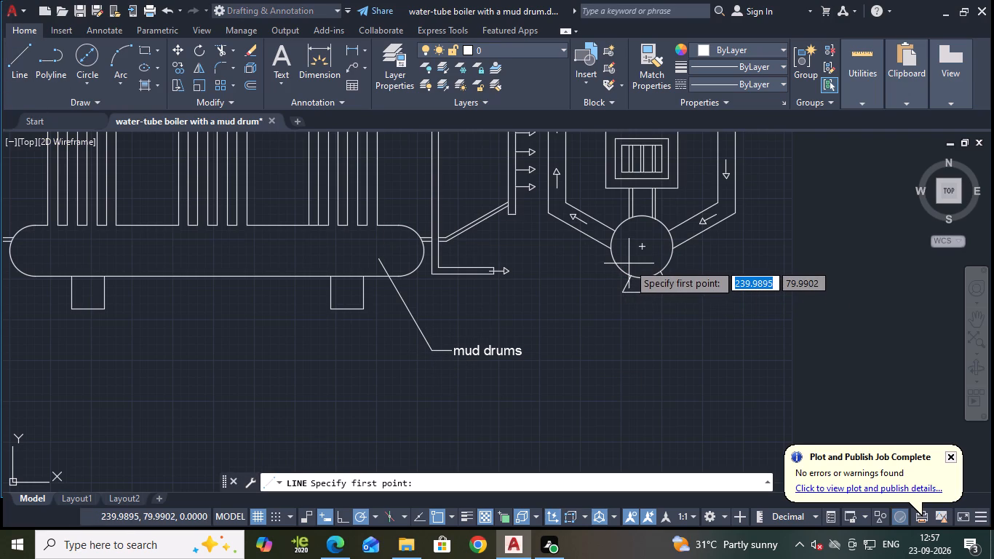
{"action": "left_click", "coordinate": [629, 263]}
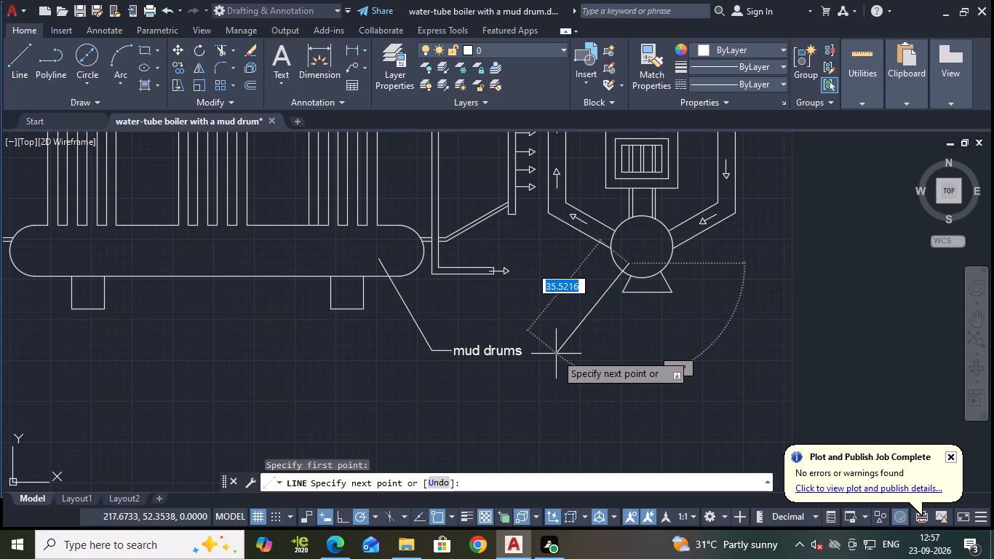
{"action": "left_click", "coordinate": [556, 354]}
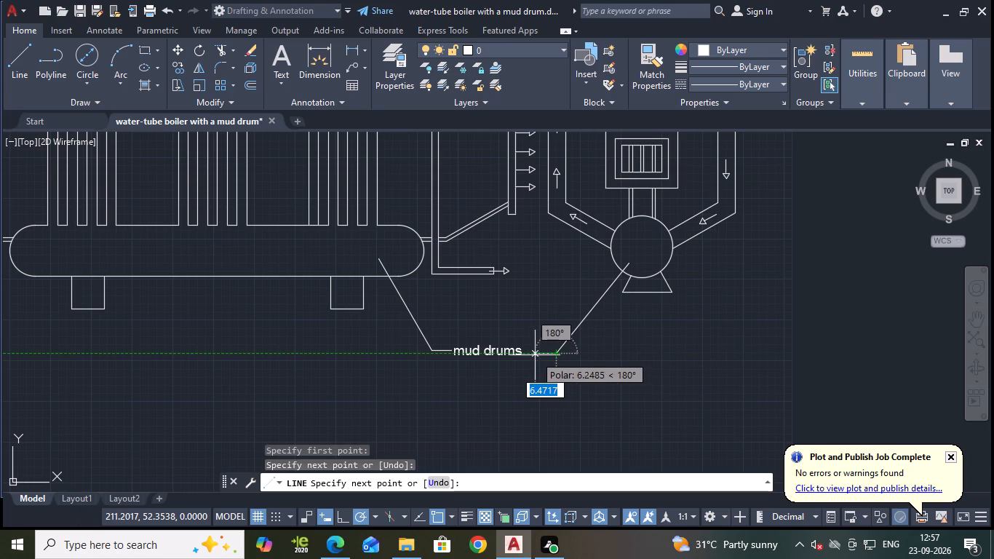
{"action": "left_click", "coordinate": [534, 355]}
{"action": "key", "text": "Escape"}
Shift the "mud drums" label about 2 units to the right, centring it between the two leader landings.
{"action": "scroll", "coordinate": [597, 343], "scroll_direction": "down", "scroll_amount": 1}
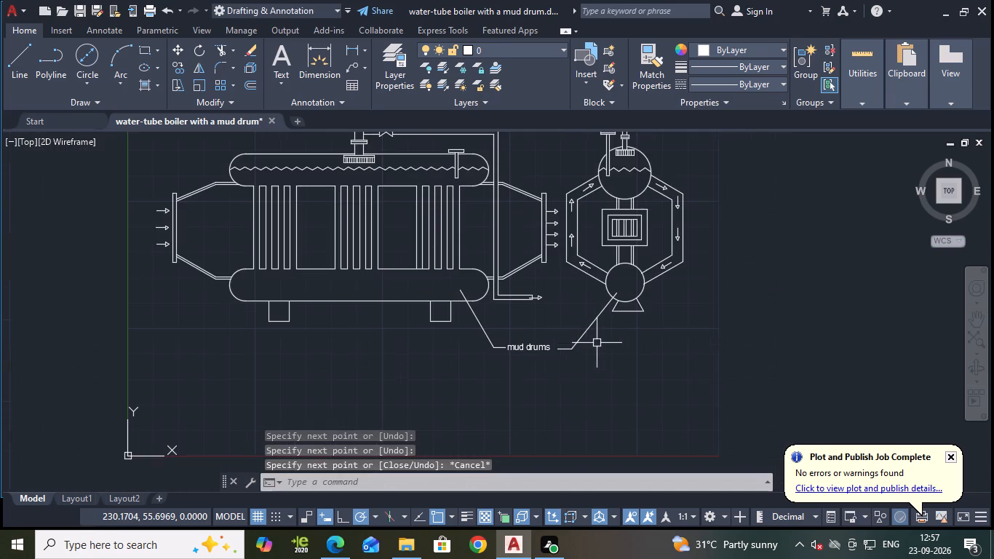
{"action": "scroll", "coordinate": [526, 376], "scroll_direction": "up", "scroll_amount": 2}
{"action": "left_click", "coordinate": [511, 312]}
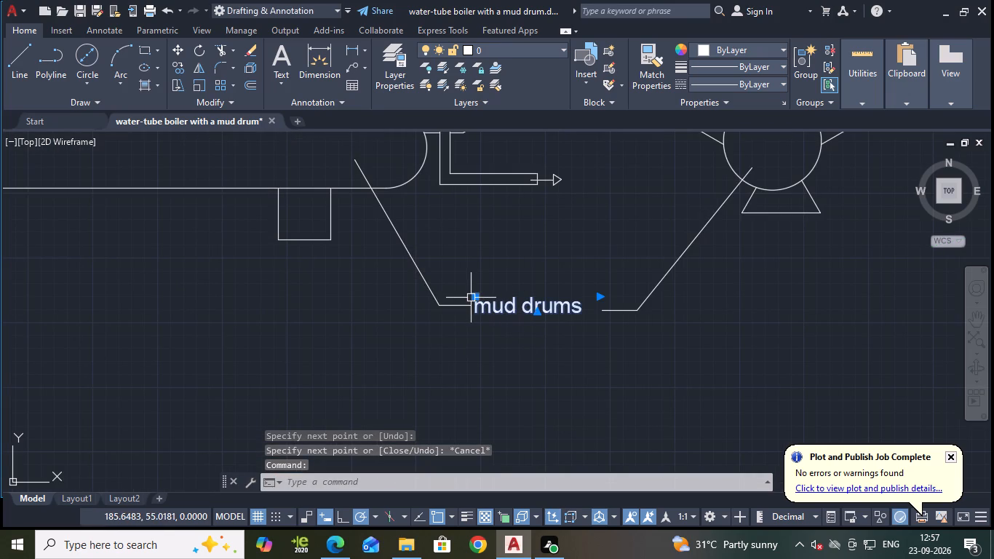
{"action": "left_click", "coordinate": [474, 297]}
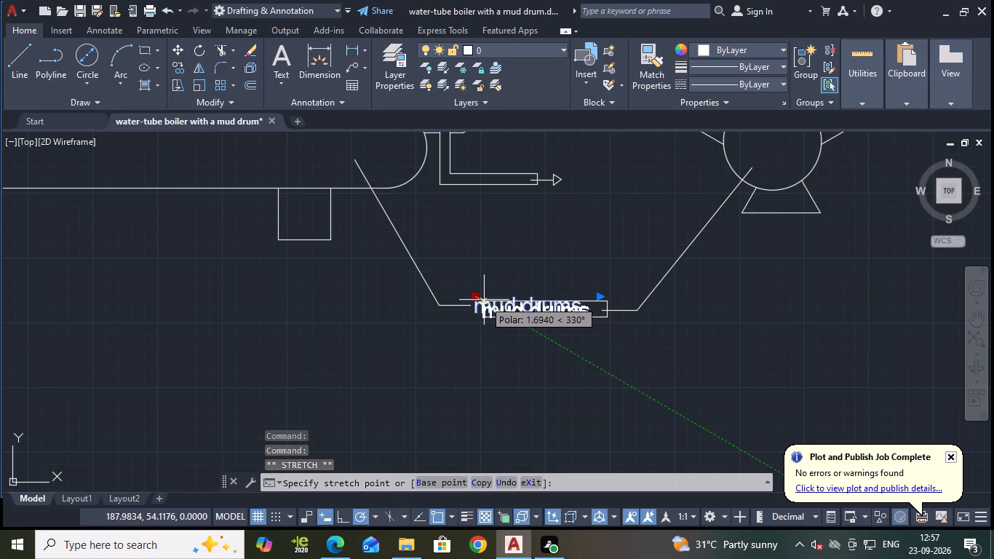
{"action": "left_click", "coordinate": [486, 300]}
{"action": "key", "text": "Escape"}
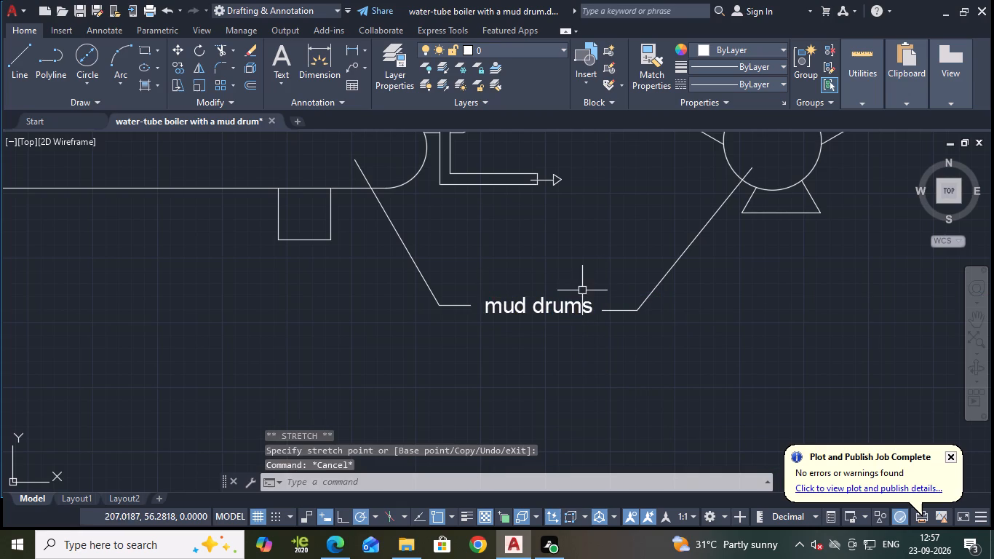
Save the drawing.
{"action": "key", "text": "ctrl+s"}
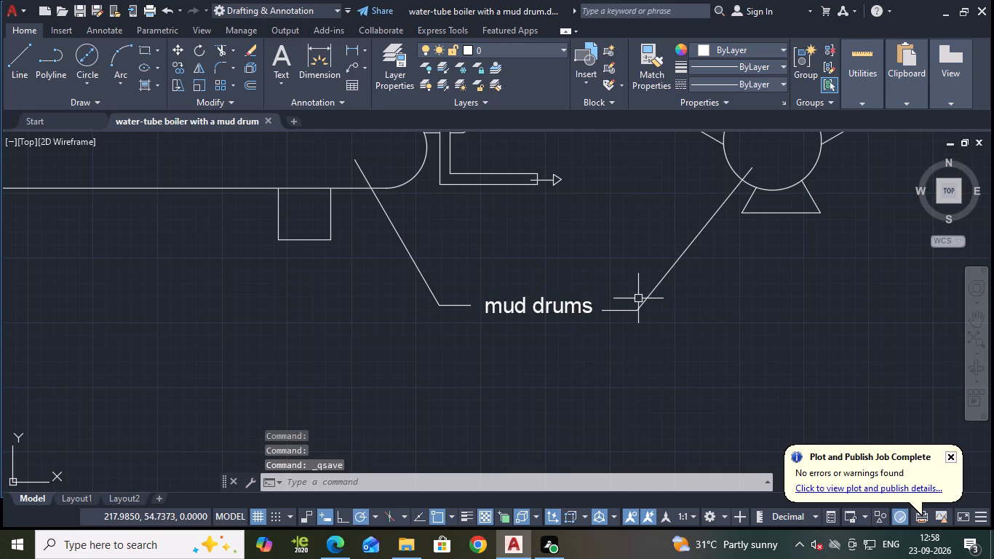
Copy the "mud drums" label and paste the copy beside the end view's upper drum, above the sloping downcomer.
{"action": "scroll", "coordinate": [704, 287], "scroll_direction": "down", "scroll_amount": 2}
{"action": "middle_click_drag", "start_coordinate": [736, 301], "coordinate": [643, 362]}
{"action": "left_click", "coordinate": [541, 355]}
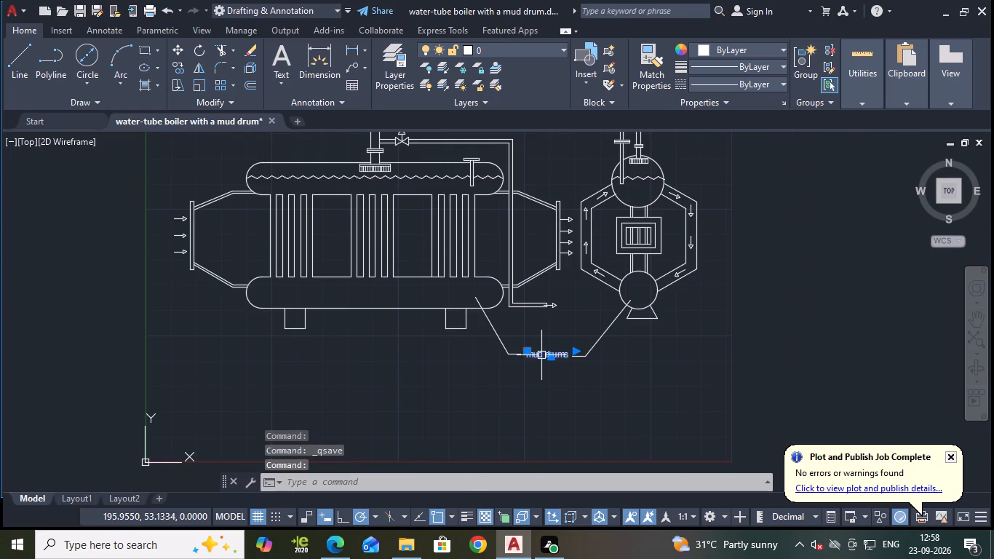
{"action": "key", "text": "ctrl+c"}
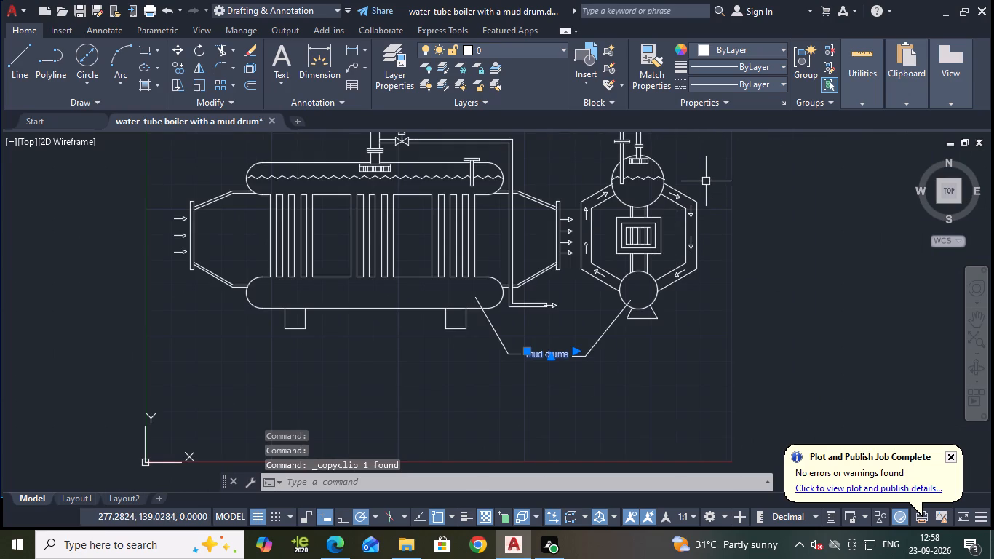
{"action": "key", "text": "ctrl+v"}
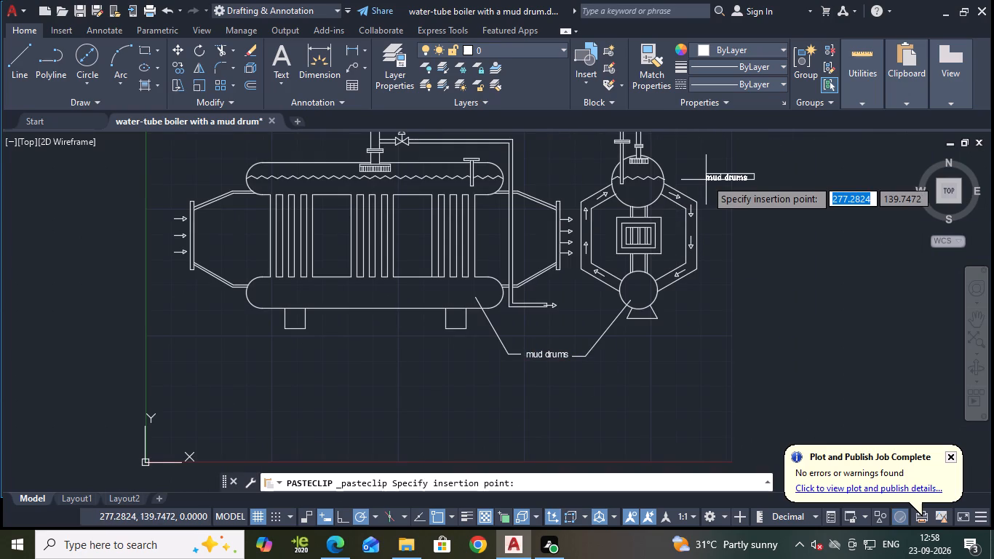
{"action": "scroll", "coordinate": [697, 181], "scroll_direction": "up", "scroll_amount": 2}
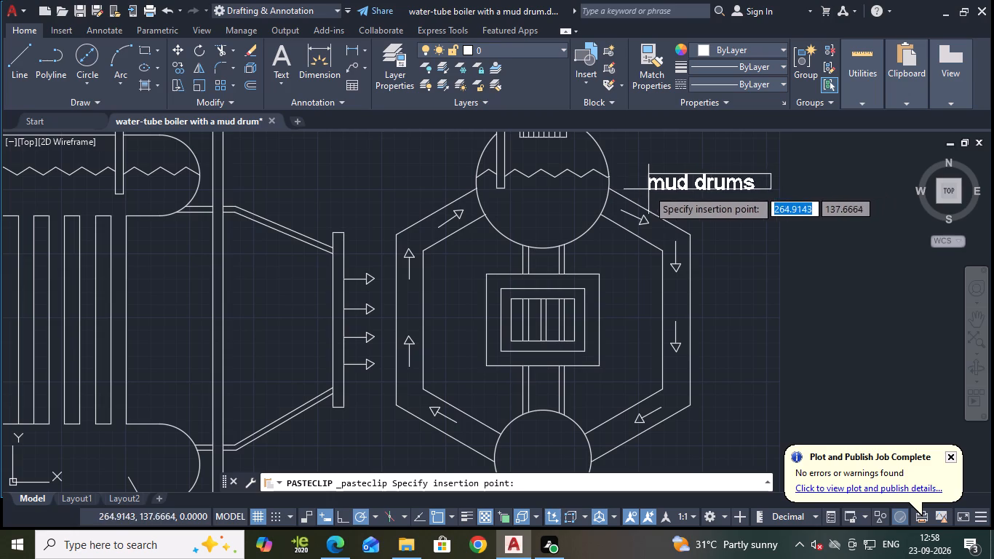
{"action": "left_click", "coordinate": [637, 181]}
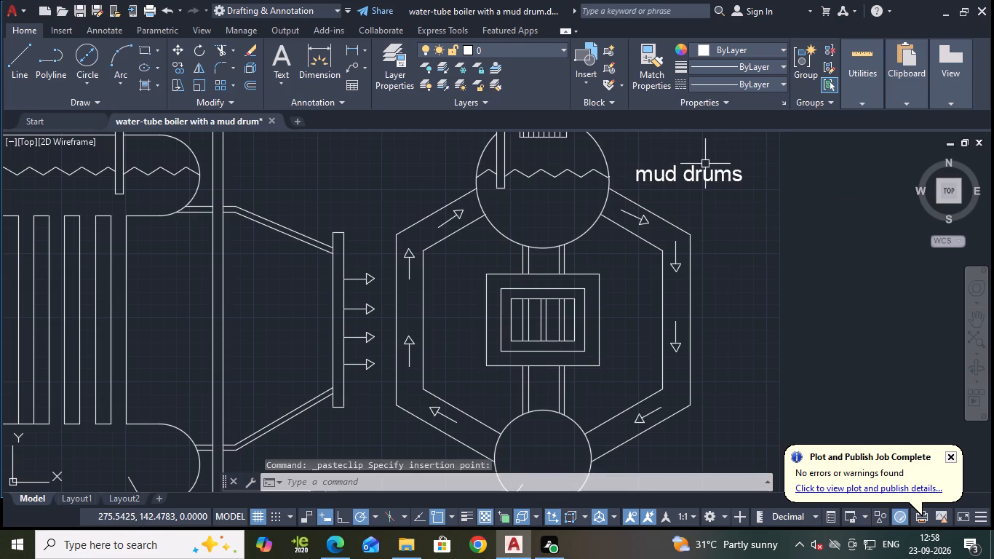
Change the copied label beside the end view's upper drum to read "bar tube".
{"action": "double_click", "coordinate": [715, 178]}
{"action": "left_click", "coordinate": [749, 176]}
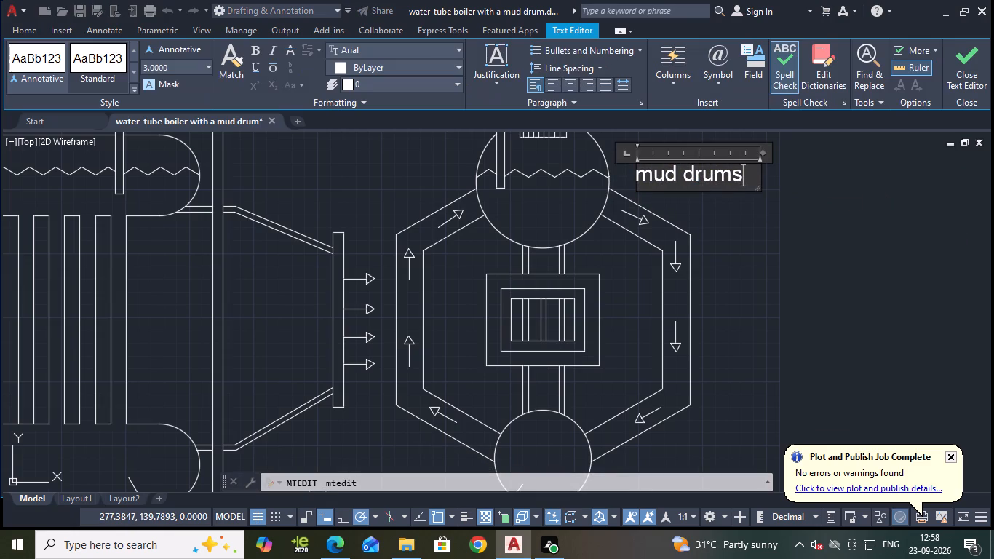
{"action": "key", "text": "BackSpace"}
{"action": "key", "text": "BackSpace"}
{"action": "key", "text": "BackSpace"}
{"action": "key", "text": "BackSpace"}
{"action": "key", "text": "BackSpace"}
{"action": "key", "text": "BackSpace"}
{"action": "key", "text": "BackSpace"}
{"action": "key", "text": "BackSpace"}
{"action": "key", "text": "BackSpace"}
{"action": "key", "text": "BackSpace"}
{"action": "key", "text": "BackSpace"}
{"action": "key", "text": "BackSpace"}
{"action": "key", "text": "BackSpace"}
{"action": "key", "text": "BackSpace"}
{"action": "key", "text": "BackSpace"}
{"action": "key", "text": "BackSpace"}
{"action": "key", "text": "BackSpace"}
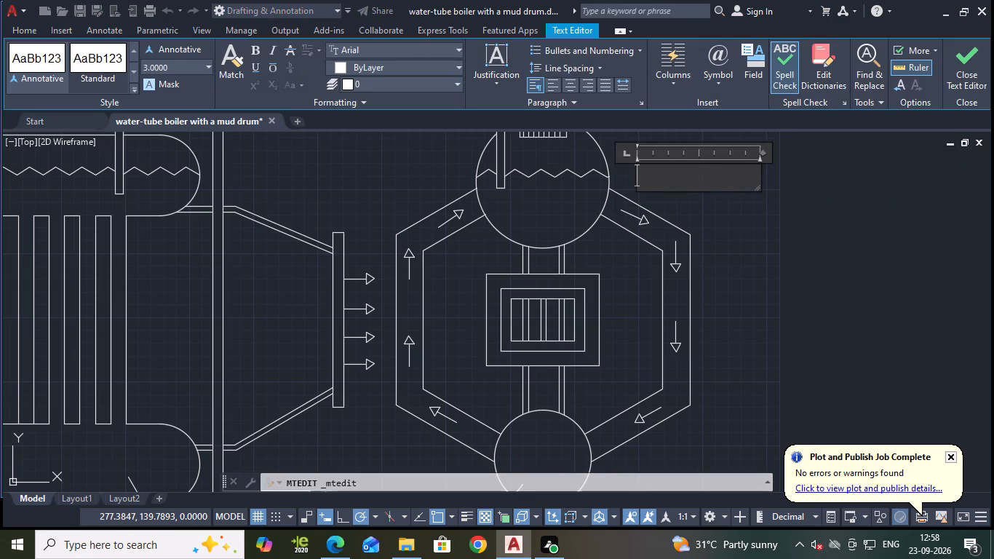
{"action": "type", "text": "bar"}
{"action": "key", "text": "space"}
{"action": "key", "text": "t"}
{"action": "key", "text": "u"}
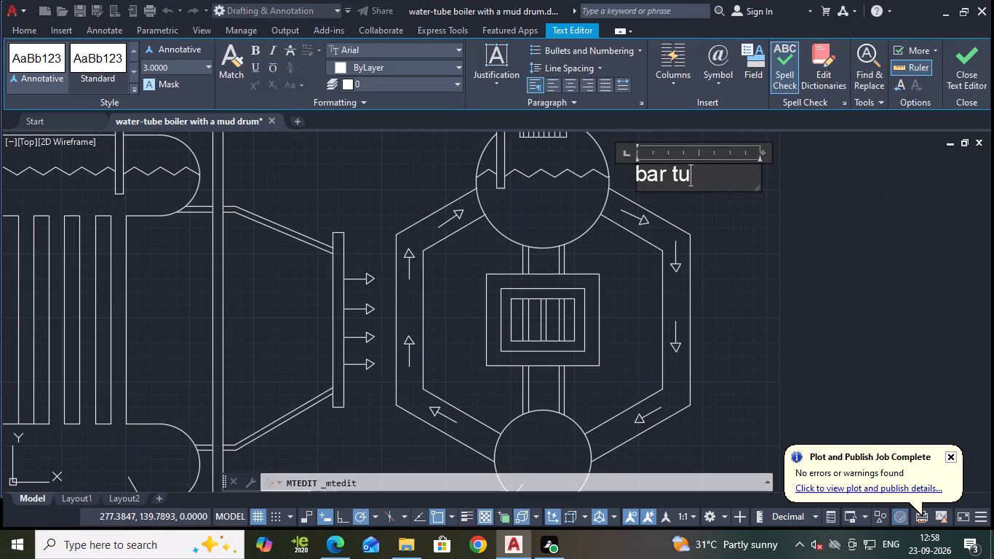
{"action": "type", "text": "be"}
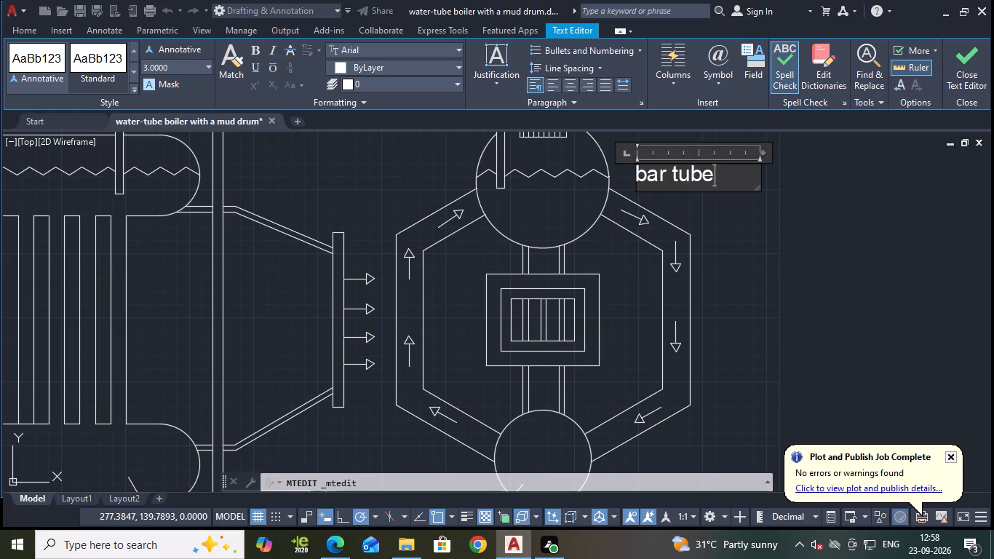
{"action": "left_click", "coordinate": [949, 80]}
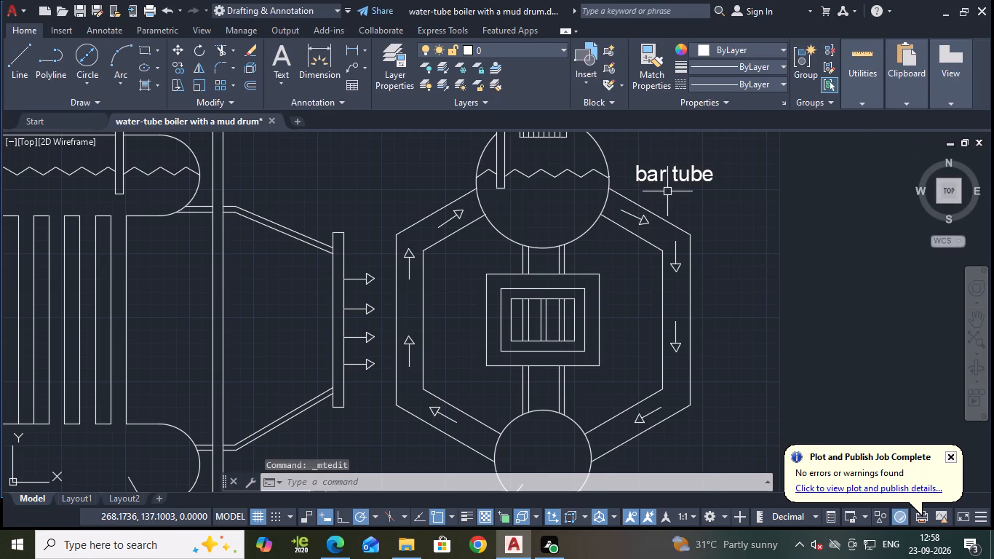
Draw a leader from the end view's central tube grid, about 30 units up to the right, with a horizontal landing about 4.4 units long.
{"action": "left_click", "coordinate": [20, 55]}
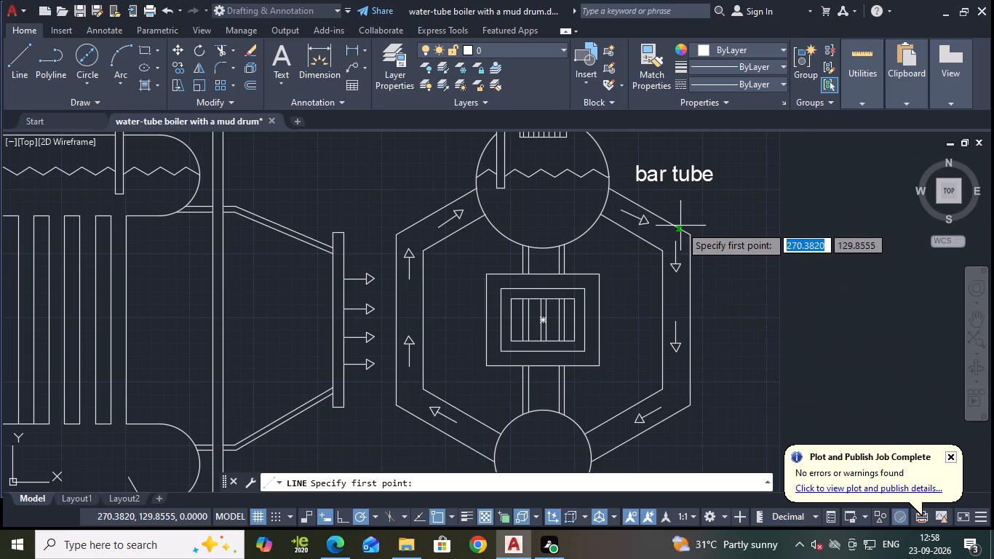
{"action": "scroll", "coordinate": [562, 317], "scroll_direction": "up", "scroll_amount": 2}
{"action": "left_click", "coordinate": [558, 307]}
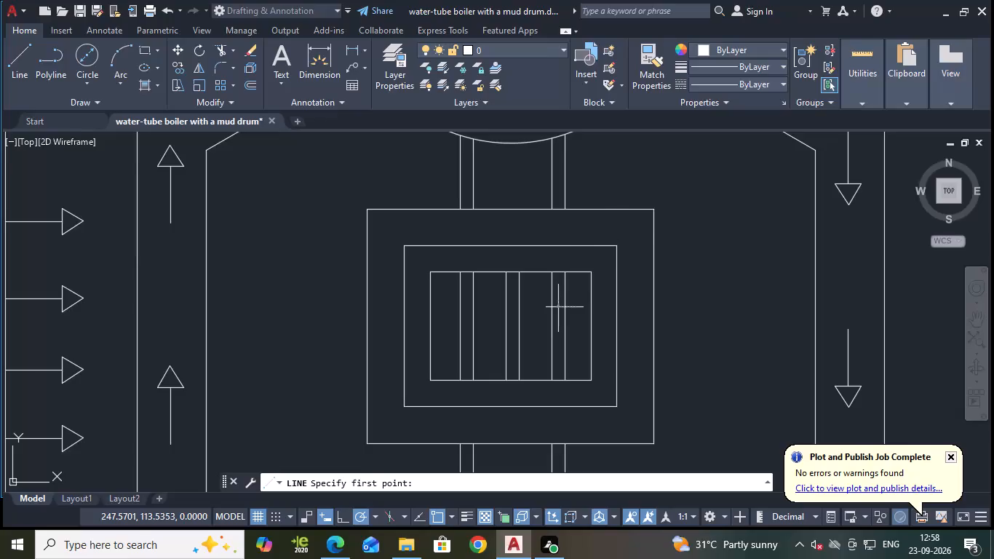
{"action": "scroll", "coordinate": [766, 170], "scroll_direction": "down", "scroll_amount": 3}
{"action": "middle_click_drag", "start_coordinate": [766, 170], "coordinate": [629, 288]}
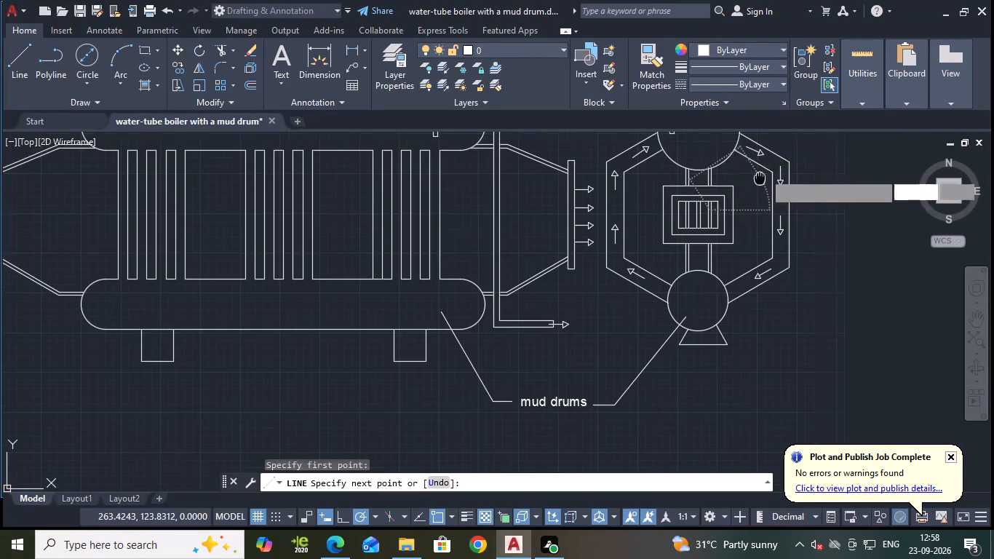
{"action": "middle_click_drag", "start_coordinate": [629, 288], "coordinate": [619, 293]}
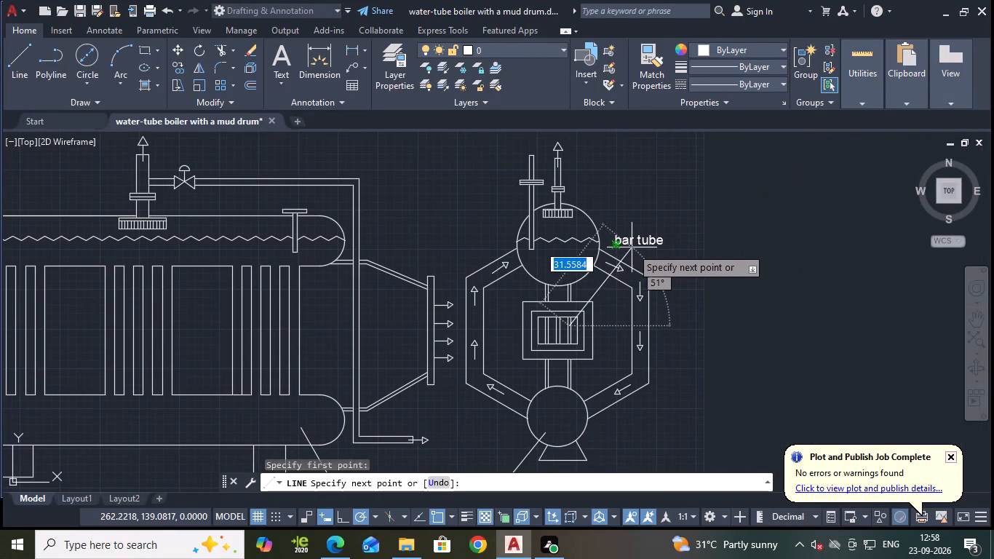
{"action": "left_click", "coordinate": [632, 247]}
{"action": "scroll", "coordinate": [685, 268], "scroll_direction": "down", "scroll_amount": 1}
{"action": "scroll", "coordinate": [683, 253], "scroll_direction": "up", "scroll_amount": 4}
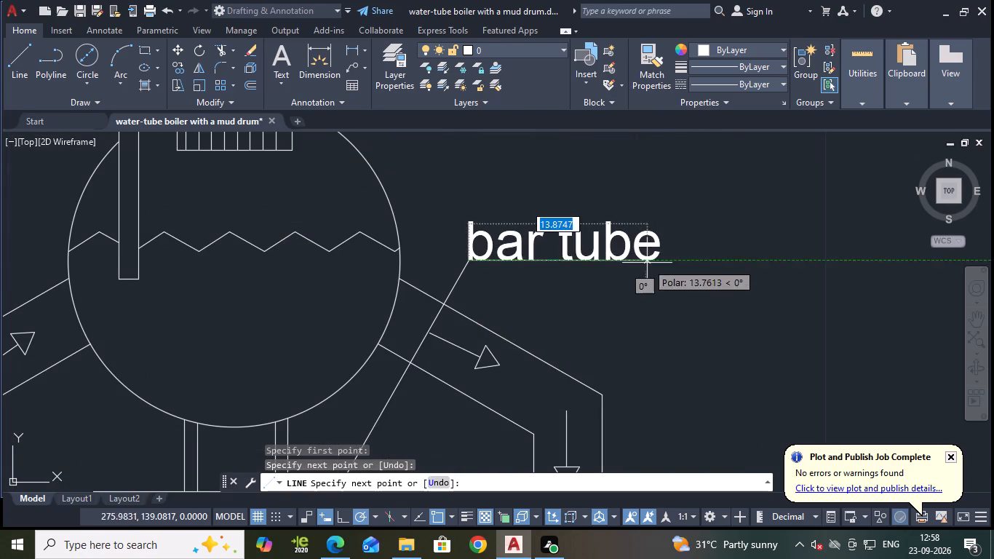
{"action": "left_click", "coordinate": [525, 259]}
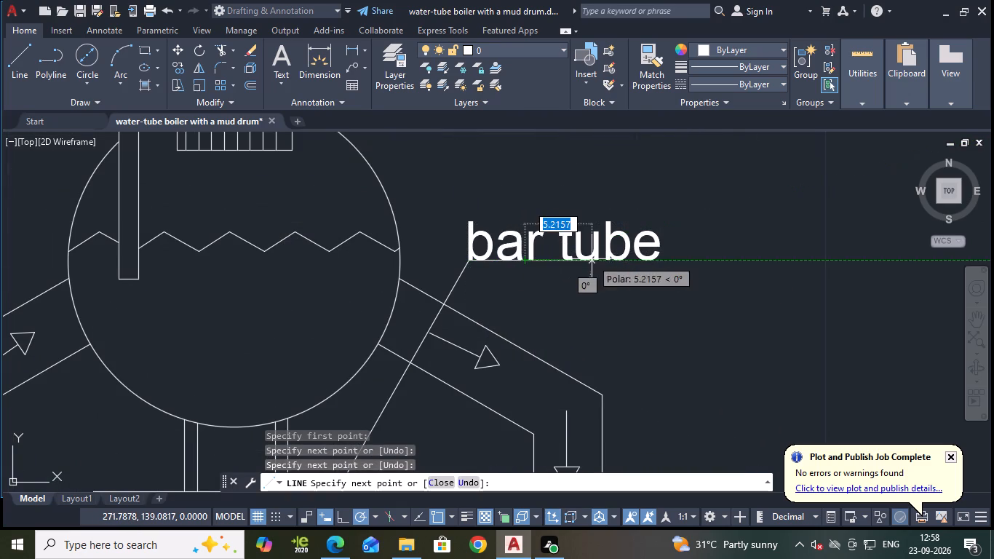
{"action": "key", "text": "Escape"}
Move the "bar tube" label about 5 units right and 1.5 units down, to the end of its leader landing.
{"action": "left_click", "coordinate": [530, 243]}
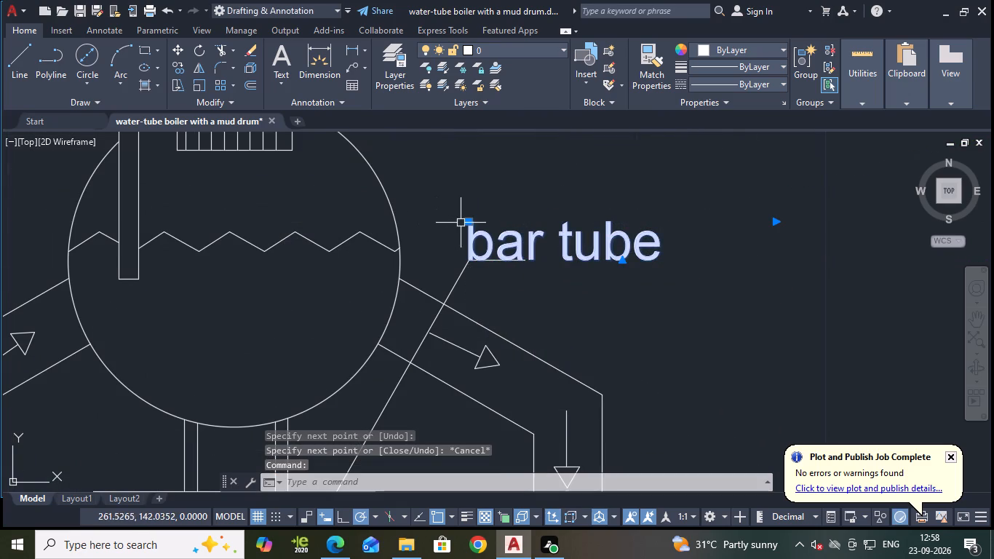
{"action": "left_click", "coordinate": [467, 221]}
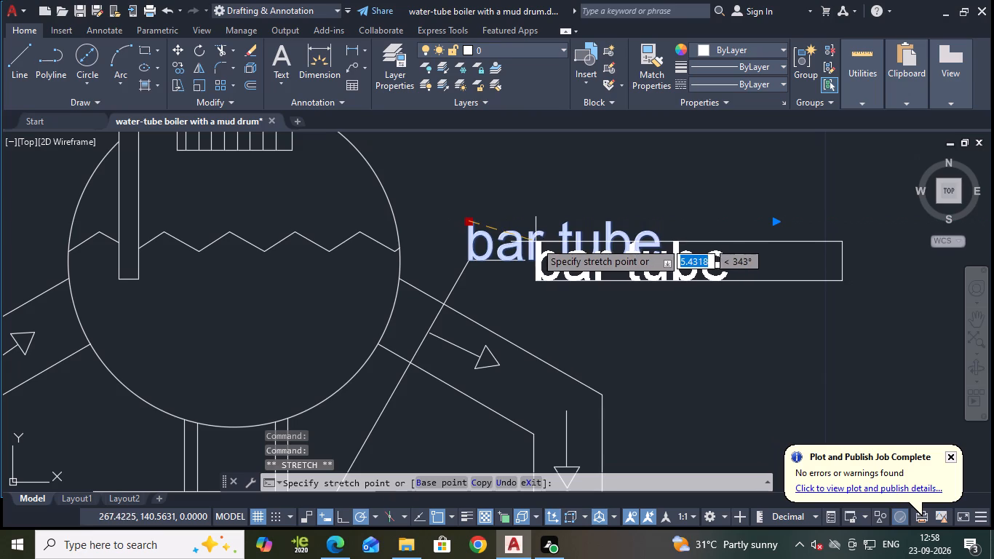
{"action": "left_click", "coordinate": [528, 239]}
{"action": "key", "text": "Escape"}
Save the drawing with the "bar tube" annotation.
{"action": "scroll", "coordinate": [727, 323], "scroll_direction": "down", "scroll_amount": 2}
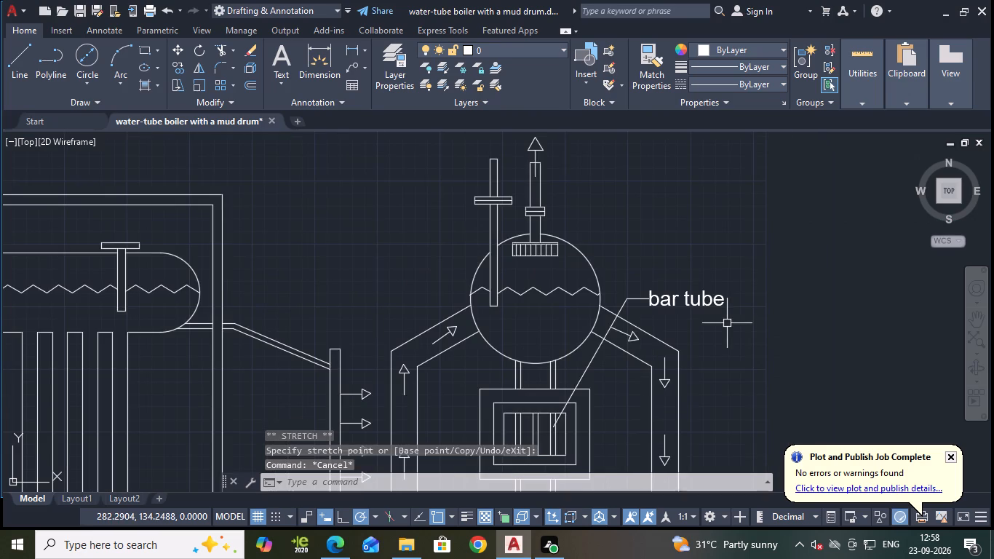
{"action": "scroll", "coordinate": [727, 323], "scroll_direction": "down", "scroll_amount": 1}
{"action": "middle_click_drag", "start_coordinate": [727, 320], "coordinate": [747, 230]}
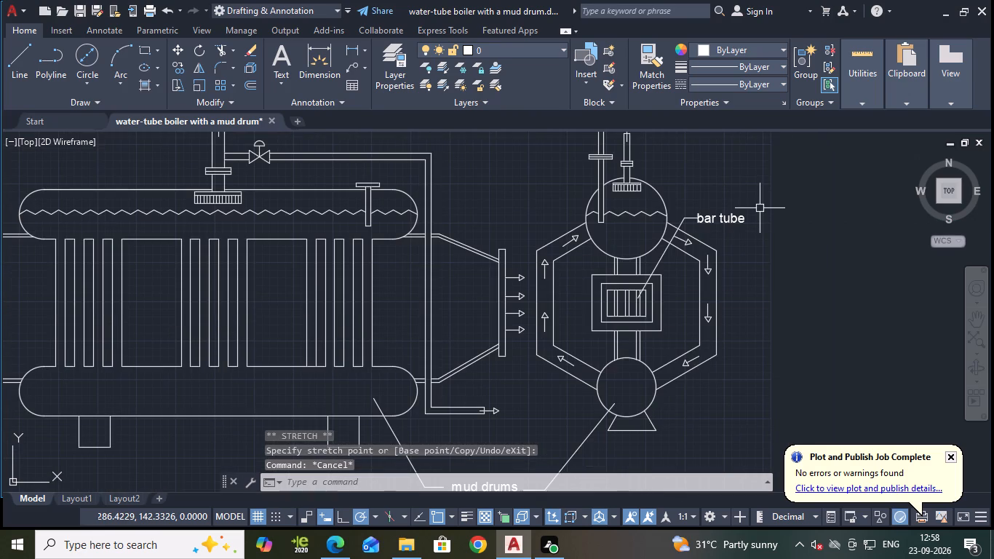
{"action": "key", "text": "ctrl+s"}
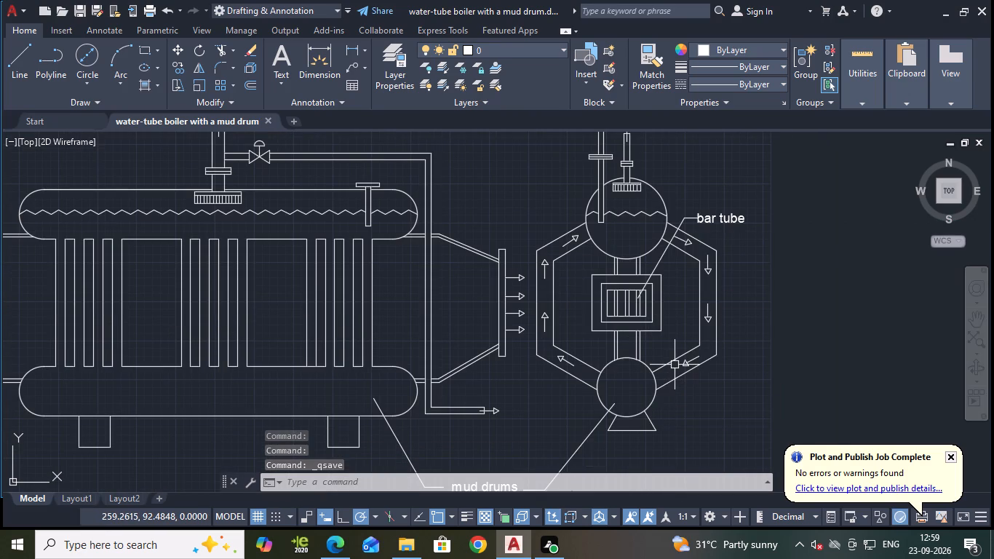
Copy the "bar tube" label and paste the copy beside the end view's lower drum, below the right-hand sloping pipe.
{"action": "middle_click_drag", "start_coordinate": [709, 401], "coordinate": [670, 305]}
{"action": "middle_click_drag", "start_coordinate": [702, 288], "coordinate": [619, 364]}
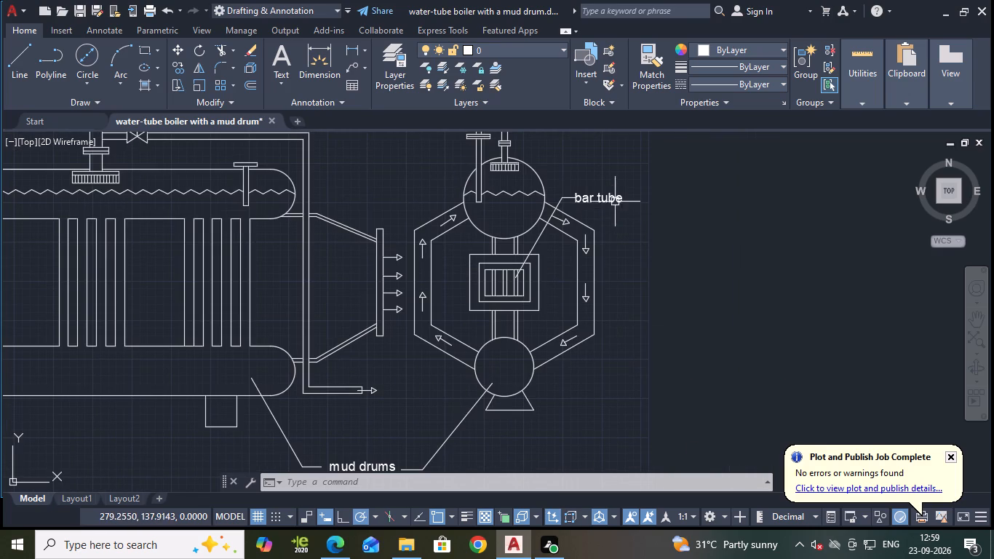
{"action": "left_click", "coordinate": [614, 202]}
{"action": "key", "text": "ctrl+c"}
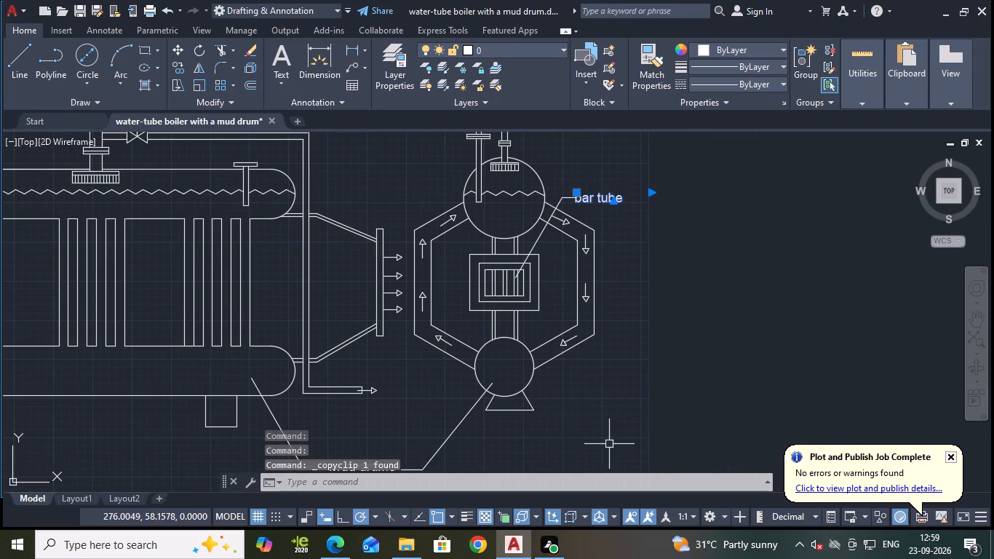
{"action": "key", "text": "ctrl+v"}
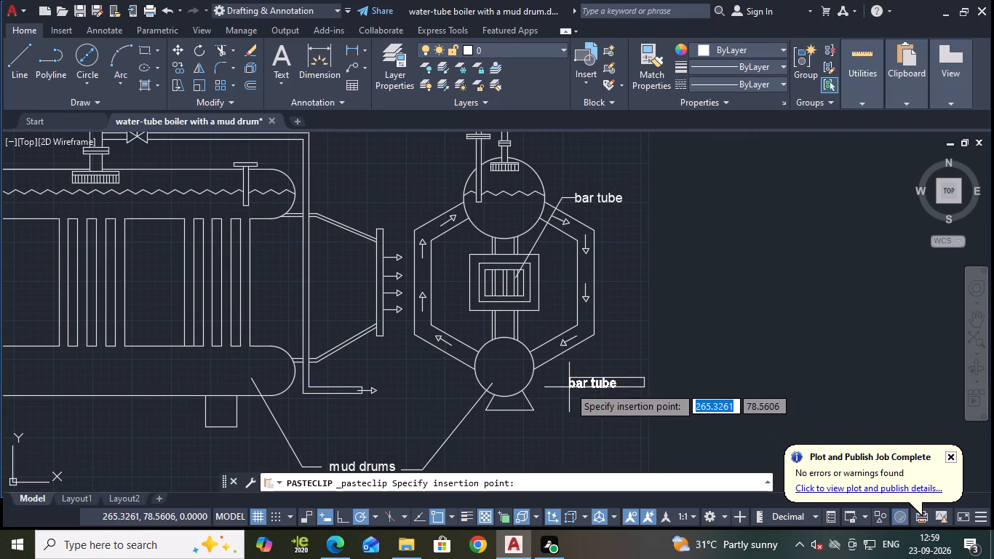
{"action": "left_click", "coordinate": [557, 392]}
Change the copied label beside the end view's lower drum to read "downcomer pipes".
{"action": "double_click", "coordinate": [573, 393]}
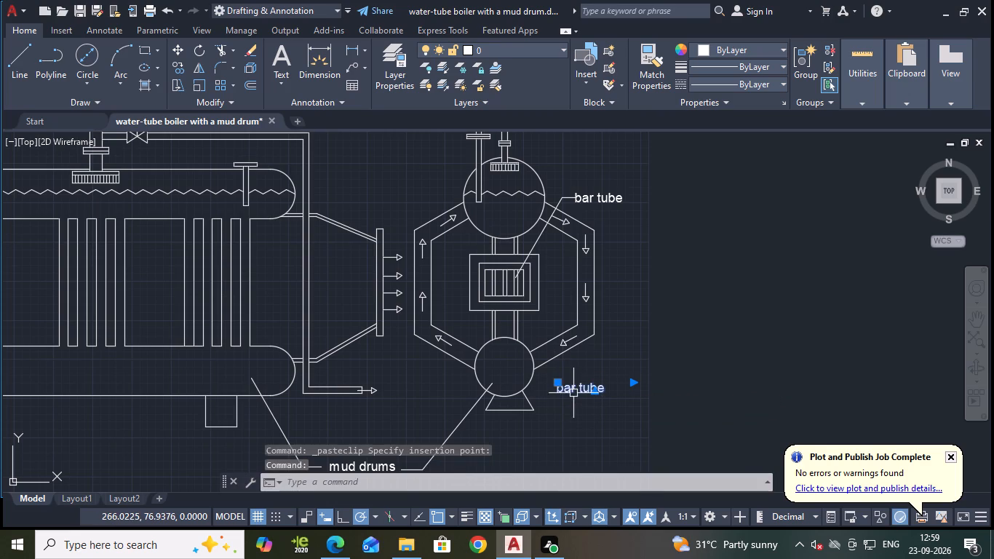
{"action": "left_click", "coordinate": [622, 390]}
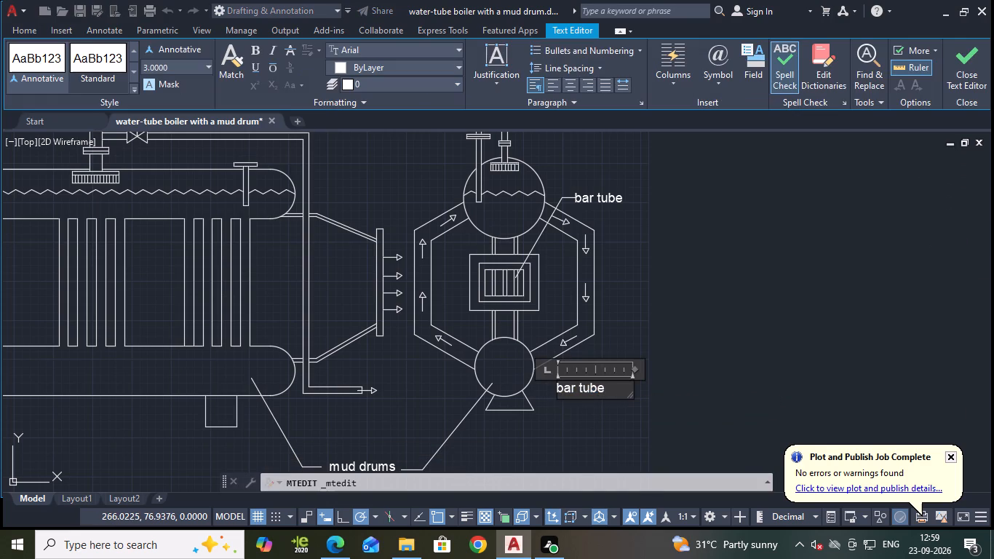
{"action": "key", "text": "BackSpace"}
{"action": "key", "text": "BackSpace"}
{"action": "key", "text": "BackSpace"}
{"action": "key", "text": "BackSpace"}
{"action": "key", "text": "BackSpace"}
{"action": "key", "text": "BackSpace"}
{"action": "key", "text": "BackSpace"}
{"action": "key", "text": "BackSpace"}
{"action": "key", "text": "BackSpace"}
{"action": "key", "text": "BackSpace"}
{"action": "key", "text": "BackSpace"}
{"action": "key", "text": "BackSpace"}
{"action": "key", "text": "BackSpace"}
{"action": "key", "text": "BackSpace"}
{"action": "type", "text": "do"}
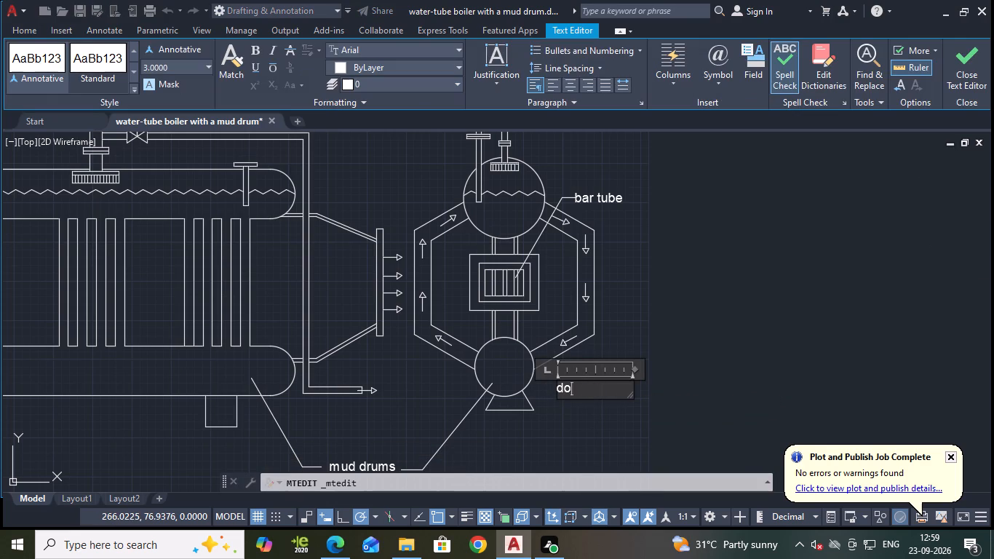
{"action": "type", "text": "wn"}
{"action": "type", "text": "comer pipes"}
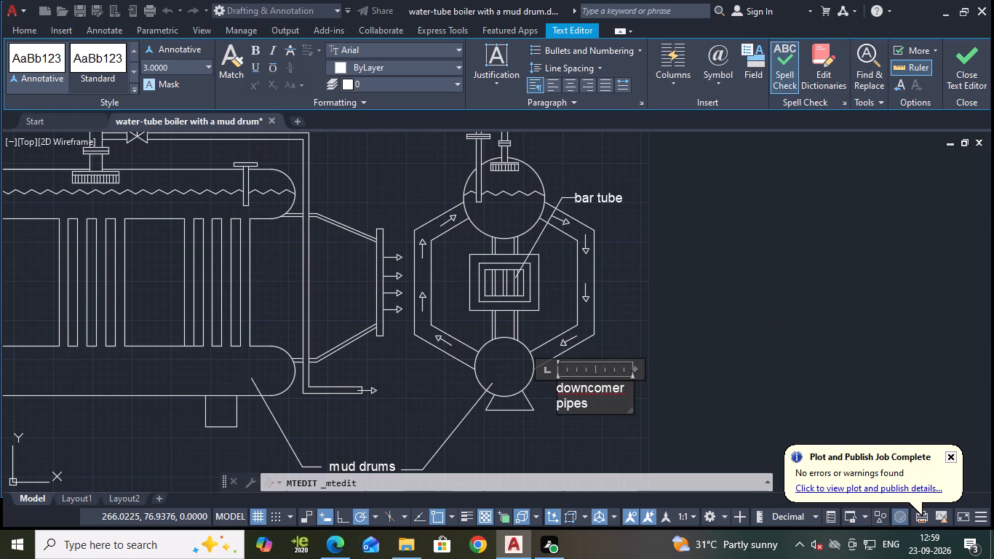
{"action": "left_click", "coordinate": [963, 52]}
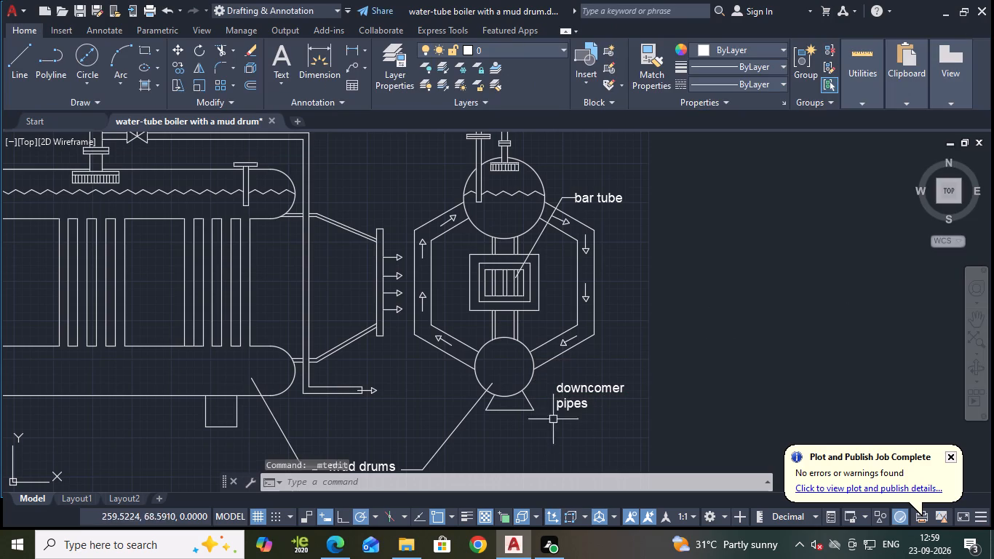
Shift the "downcomer pipes" label about 2 units up to the right, away from the lower drum.
{"action": "left_click", "coordinate": [565, 399]}
{"action": "left_click", "coordinate": [558, 384]}
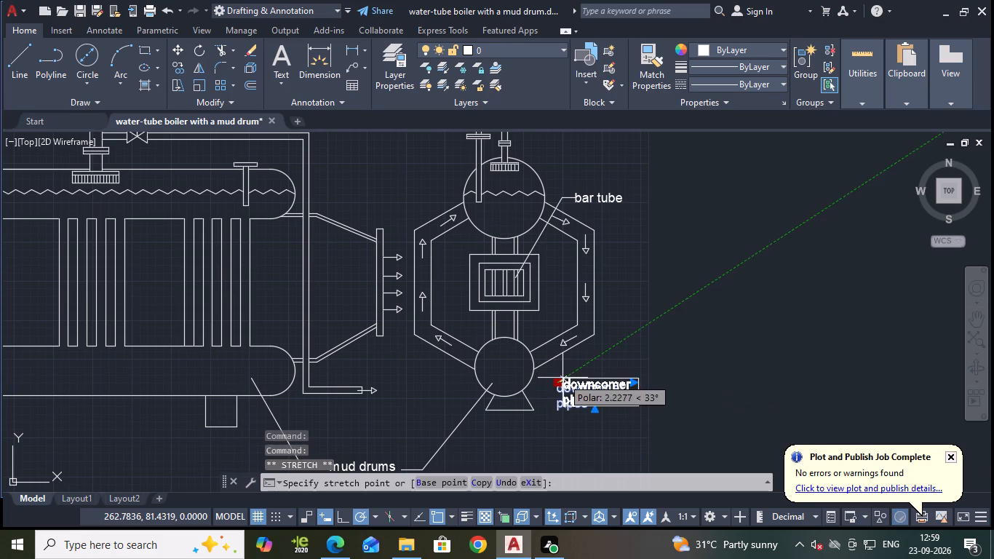
{"action": "left_click", "coordinate": [562, 378]}
Draw a leader line from the end view's lower right sloping pipe, ending in a short horizontal segment at the "downcomer pipes" label.
{"action": "left_click", "coordinate": [18, 52]}
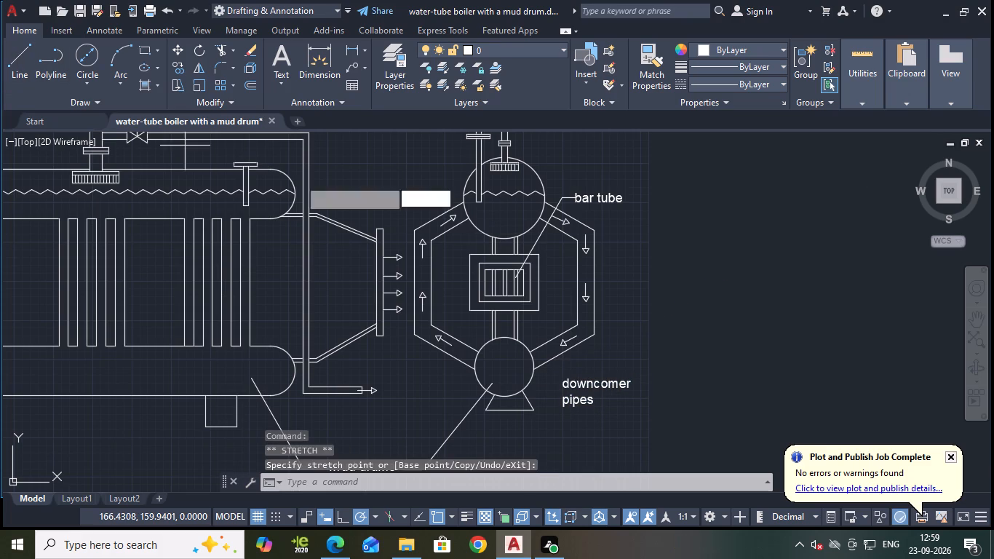
{"action": "scroll", "coordinate": [613, 352], "scroll_direction": "up", "scroll_amount": 2}
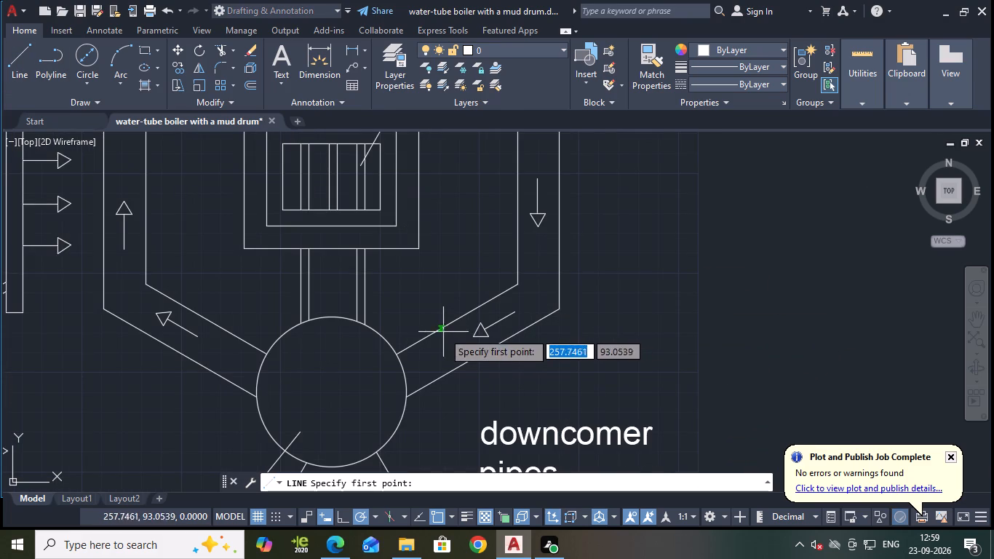
{"action": "left_click", "coordinate": [424, 342]}
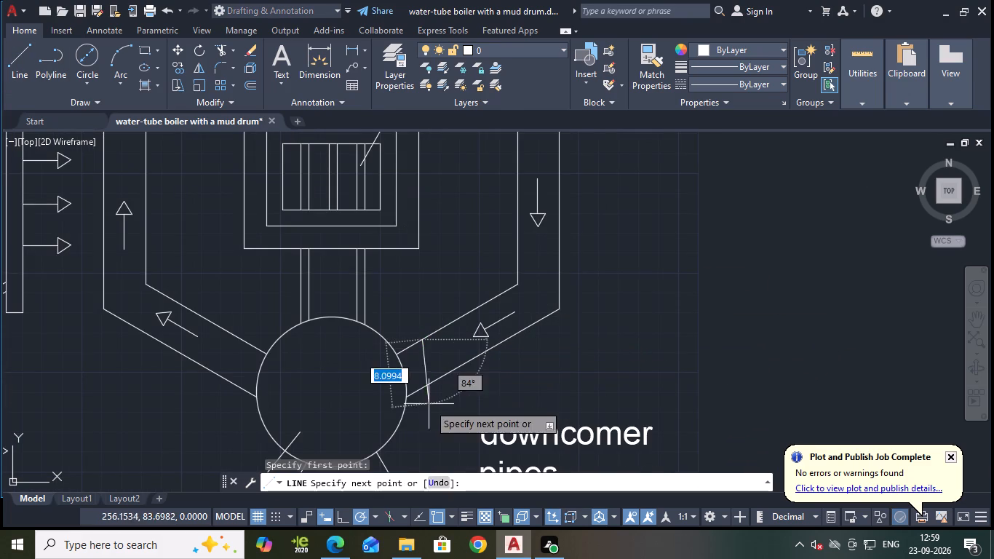
{"action": "left_click", "coordinate": [456, 439]}
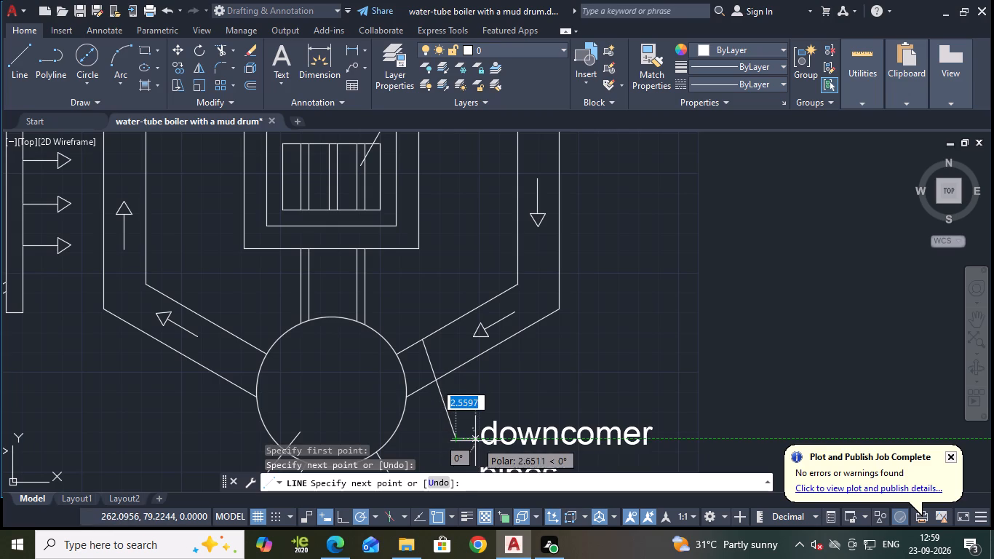
{"action": "left_click", "coordinate": [472, 441]}
{"action": "scroll", "coordinate": [605, 407], "scroll_direction": "down", "scroll_amount": 2}
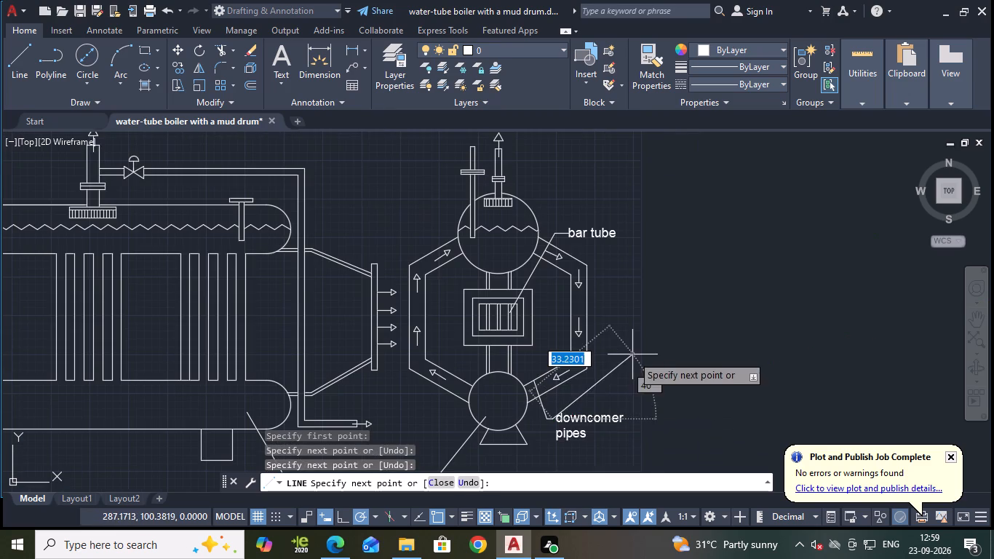
{"action": "key", "text": "Escape"}
Save the drawing with the "downcomer pipes" annotation.
{"action": "key", "text": "ctrl+s"}
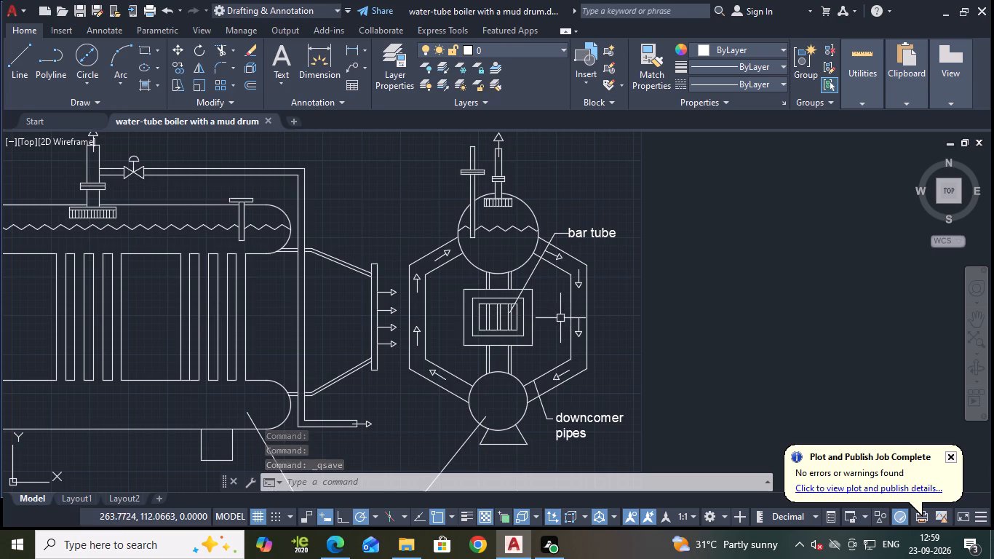
Copy the "bar tube" label and paste the copy above the front view, over the right part of the upper drum.
{"action": "middle_click_drag", "start_coordinate": [568, 322], "coordinate": [621, 427]}
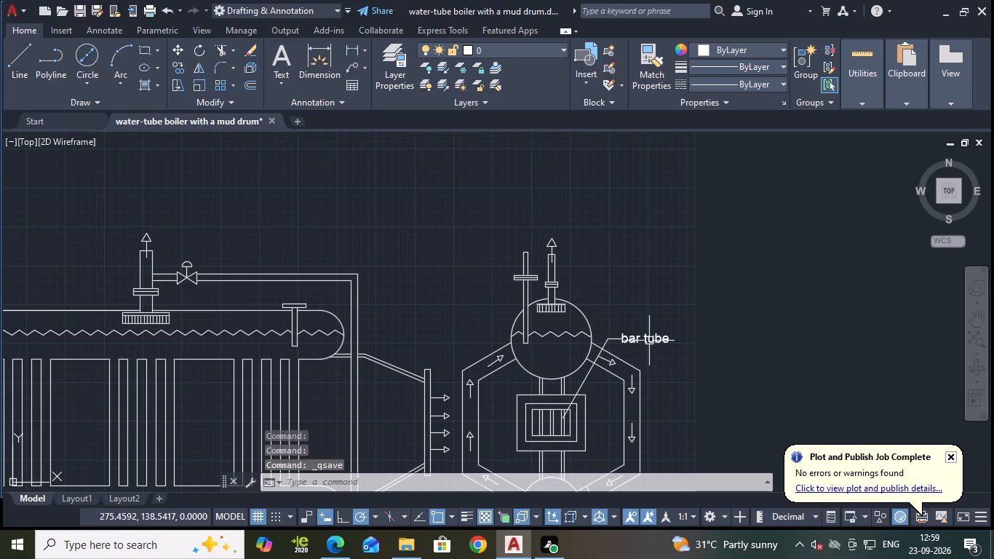
{"action": "left_click", "coordinate": [649, 340]}
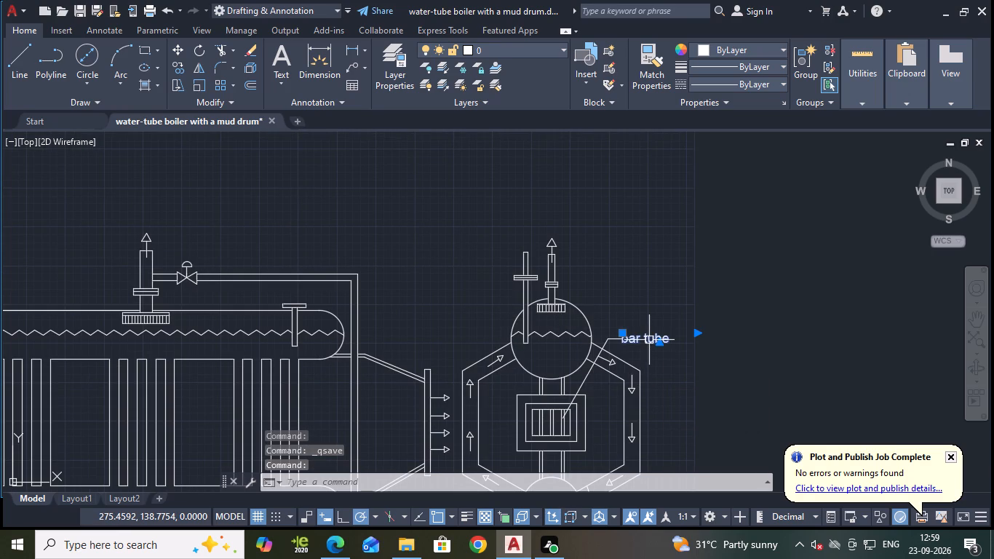
{"action": "key", "text": "ctrl+c"}
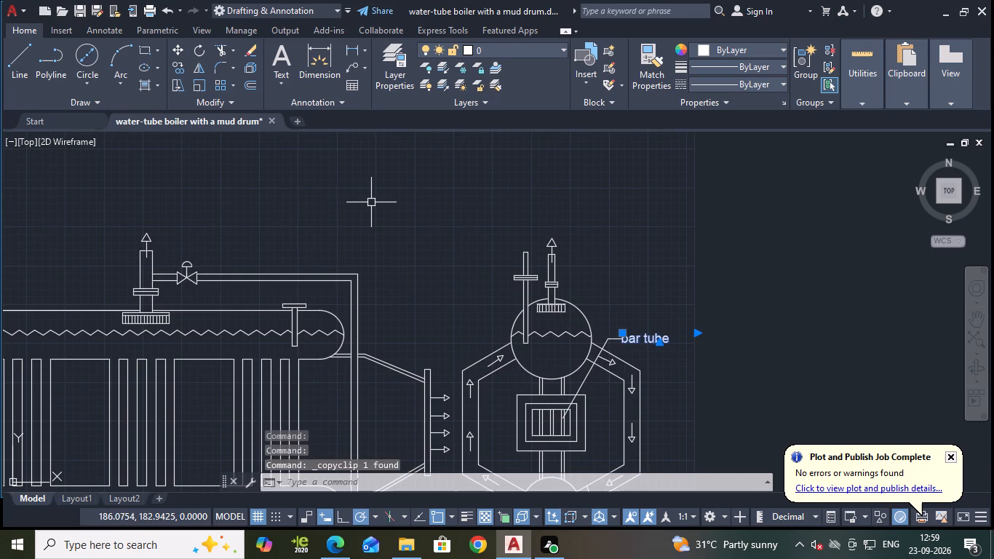
{"action": "key", "text": "ctrl+v"}
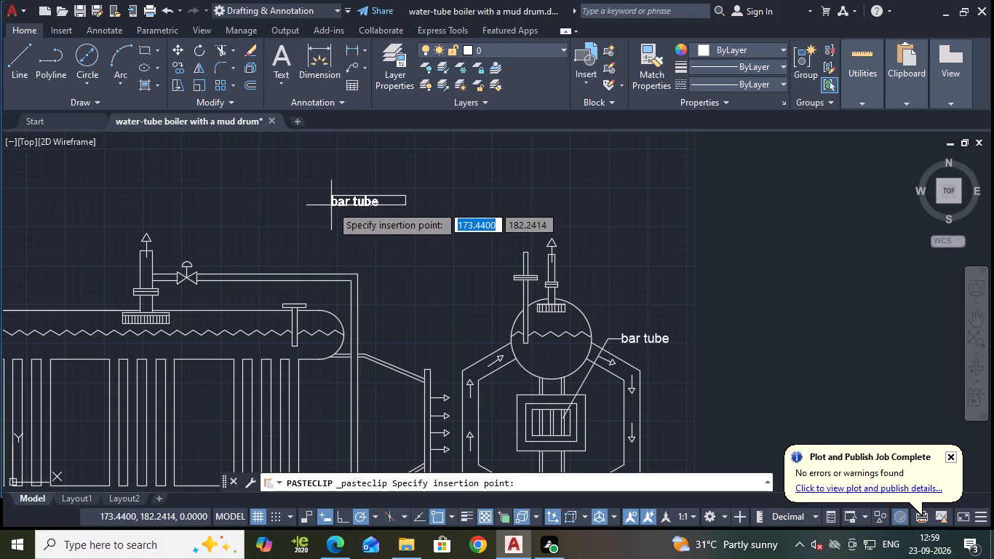
{"action": "left_click", "coordinate": [319, 202]}
Change the copied label above the front view to read "steam outlet" with a text height of 5.
{"action": "double_click", "coordinate": [334, 194]}
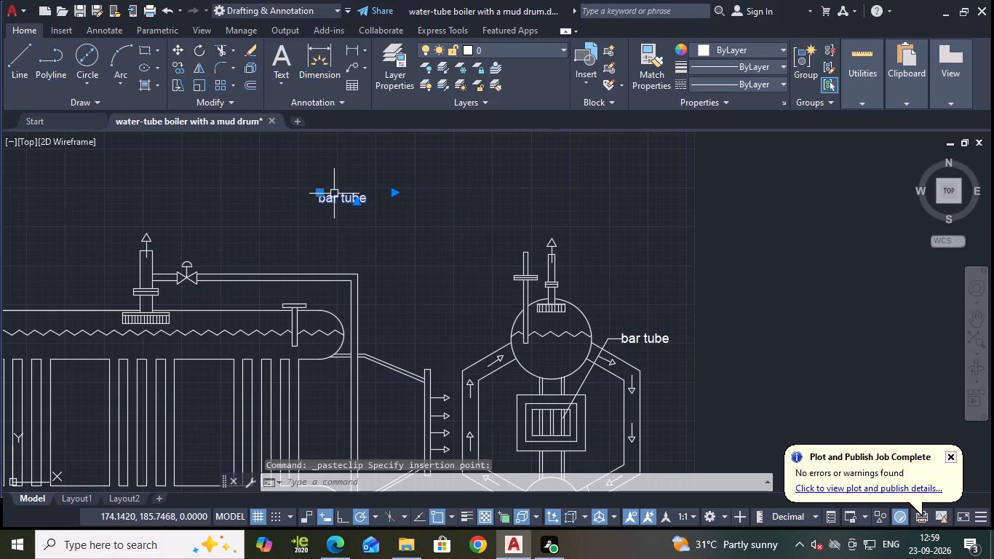
{"action": "double_click", "coordinate": [367, 200]}
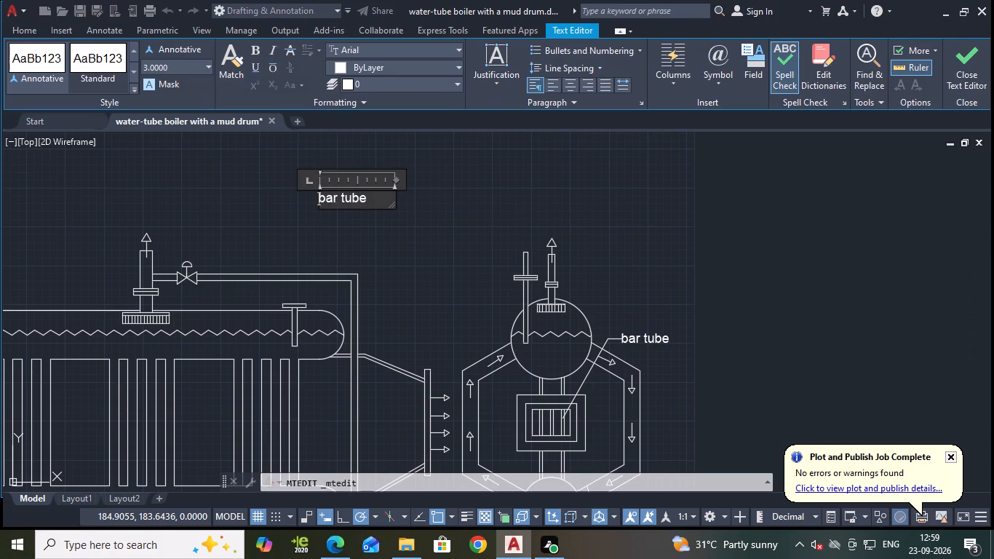
{"action": "left_click", "coordinate": [366, 201]}
{"action": "key", "text": "BackSpace"}
{"action": "key", "text": "BackSpace"}
{"action": "key", "text": "BackSpace"}
{"action": "key", "text": "BackSpace"}
{"action": "key", "text": "BackSpace"}
{"action": "key", "text": "BackSpace"}
{"action": "key", "text": "BackSpace"}
{"action": "key", "text": "BackSpace"}
{"action": "key", "text": "BackSpace"}
{"action": "key", "text": "BackSpace"}
{"action": "key", "text": "BackSpace"}
{"action": "key", "text": "BackSpace"}
{"action": "key", "text": "BackSpace"}
{"action": "key", "text": "BackSpace"}
{"action": "key", "text": "BackSpace"}
{"action": "key", "text": "BackSpace"}
{"action": "key", "text": "BackSpace"}
{"action": "key", "text": "BackSpace"}
{"action": "key", "text": "BackSpace"}
{"action": "key", "text": "BackSpace"}
{"action": "left_click", "coordinate": [210, 63]}
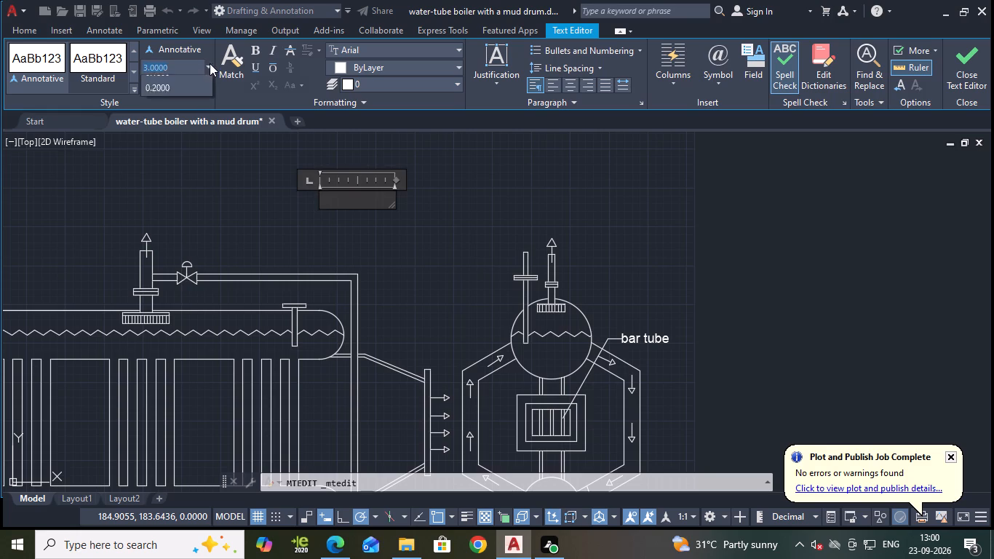
{"action": "left_click", "coordinate": [173, 128]}
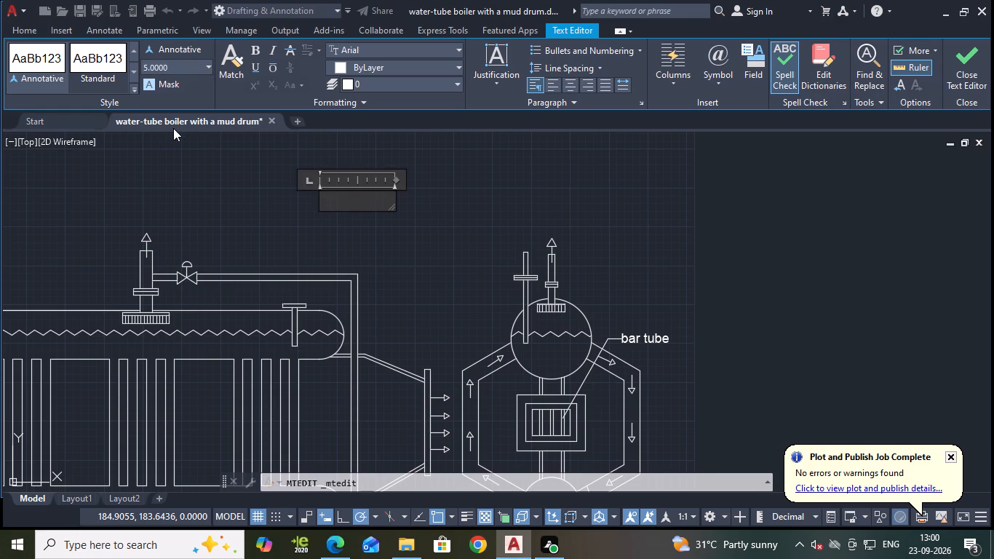
{"action": "left_click", "coordinate": [201, 70]}
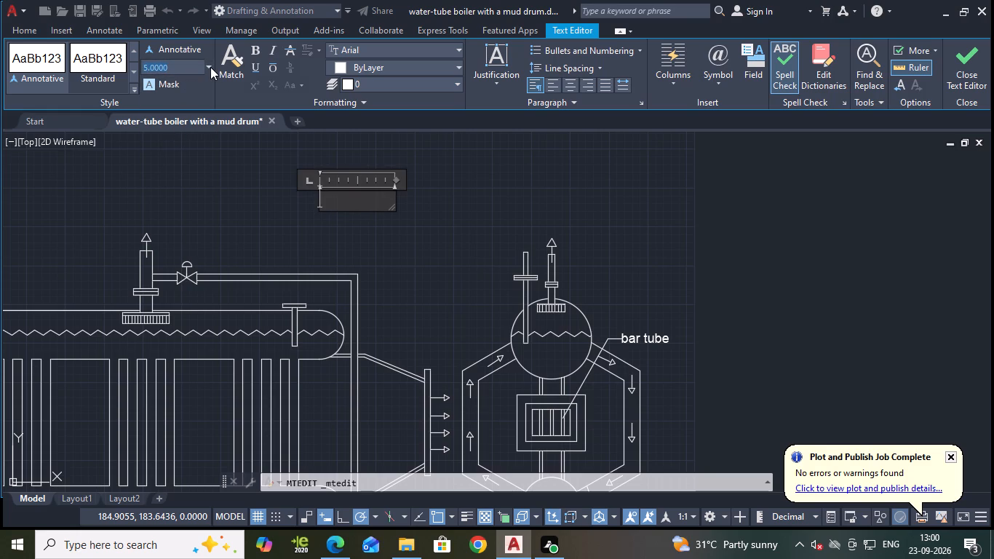
{"action": "left_click", "coordinate": [210, 67]}
{"action": "left_click", "coordinate": [176, 82]}
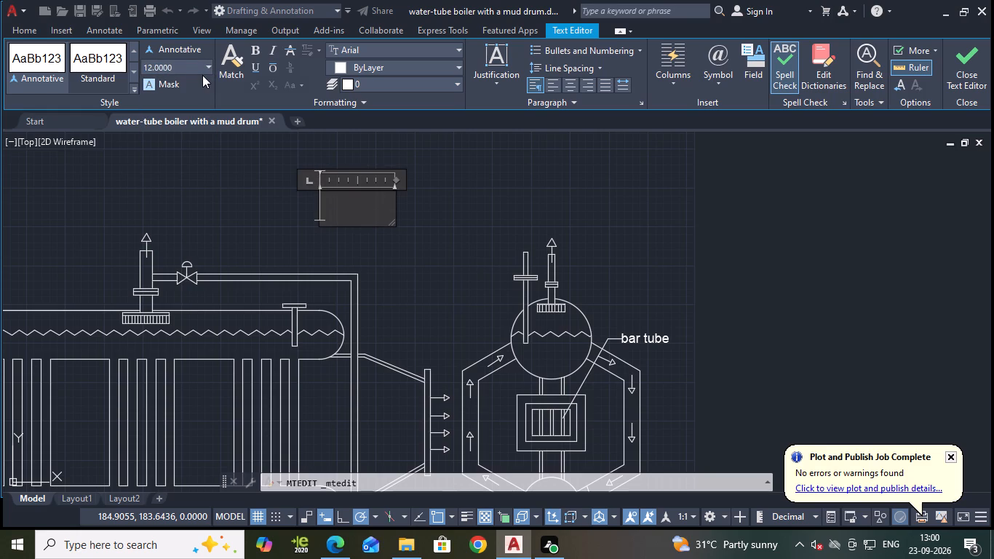
{"action": "left_click", "coordinate": [205, 72]}
{"action": "left_click", "coordinate": [177, 130]}
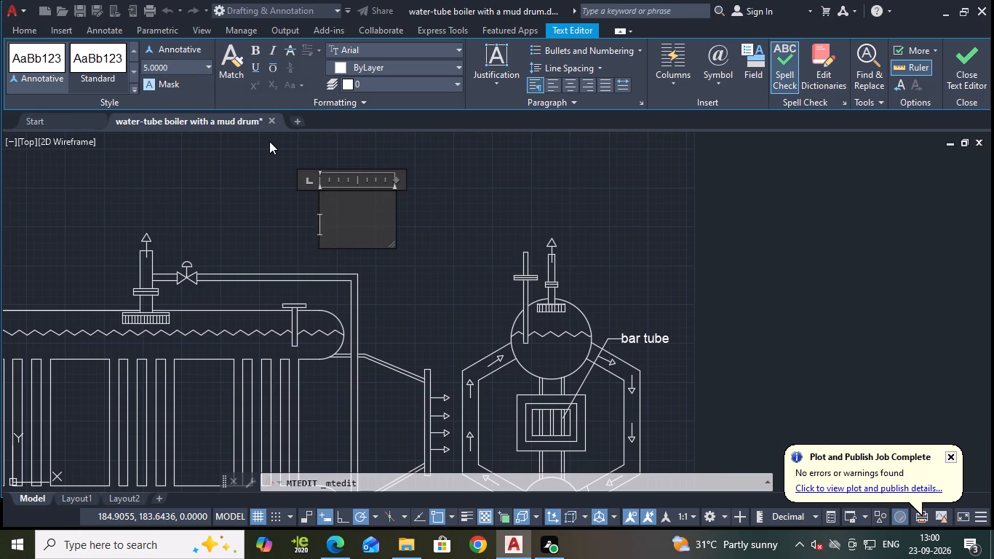
{"action": "key", "text": "s"}
{"action": "type", "text": "team"}
{"action": "key", "text": "space"}
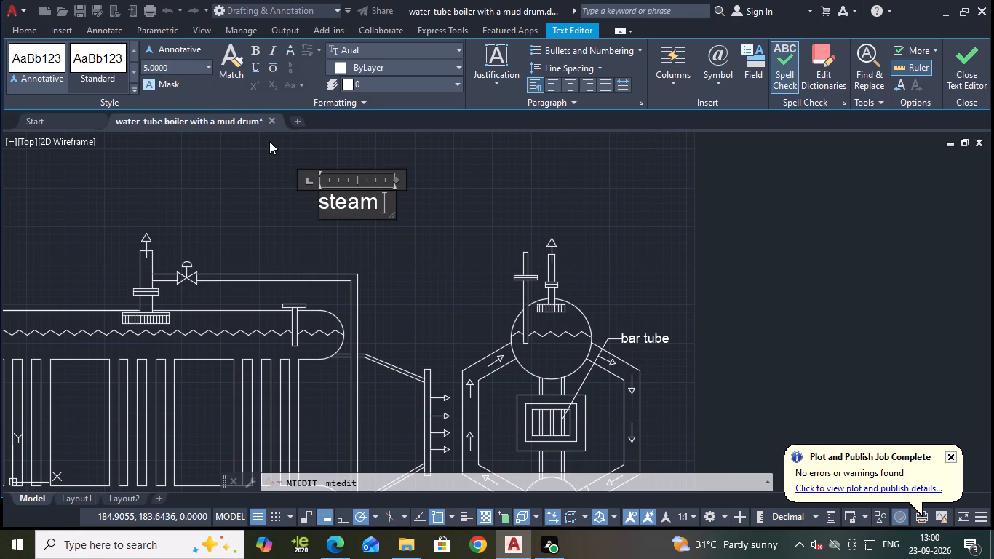
{"action": "type", "text": "ou"}
{"action": "type", "text": "tlet"}
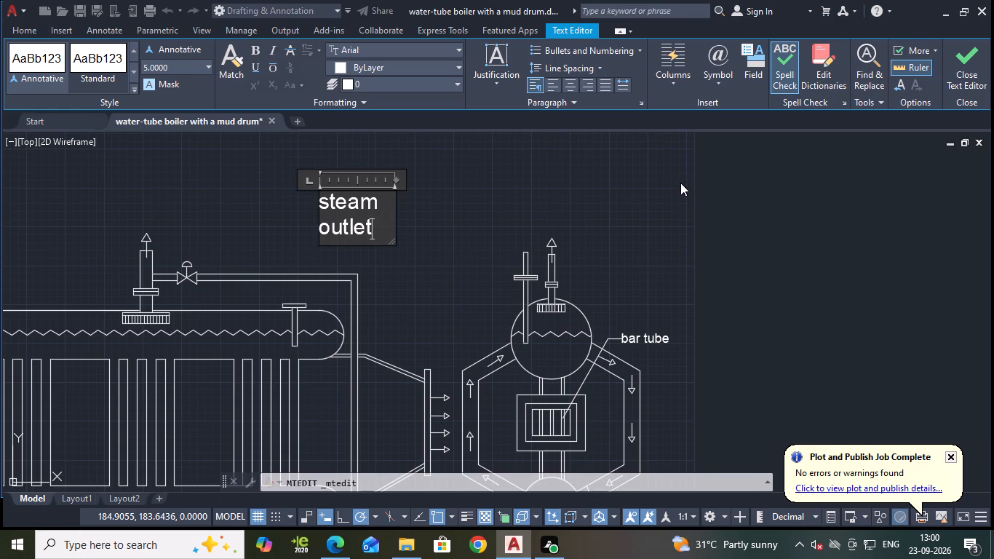
{"action": "left_click", "coordinate": [963, 94]}
{"action": "left_click", "coordinate": [958, 66]}
Widen the "steam outlet" label's text box so that both words fit on a single line.
{"action": "scroll", "coordinate": [673, 259], "scroll_direction": "down", "scroll_amount": 2}
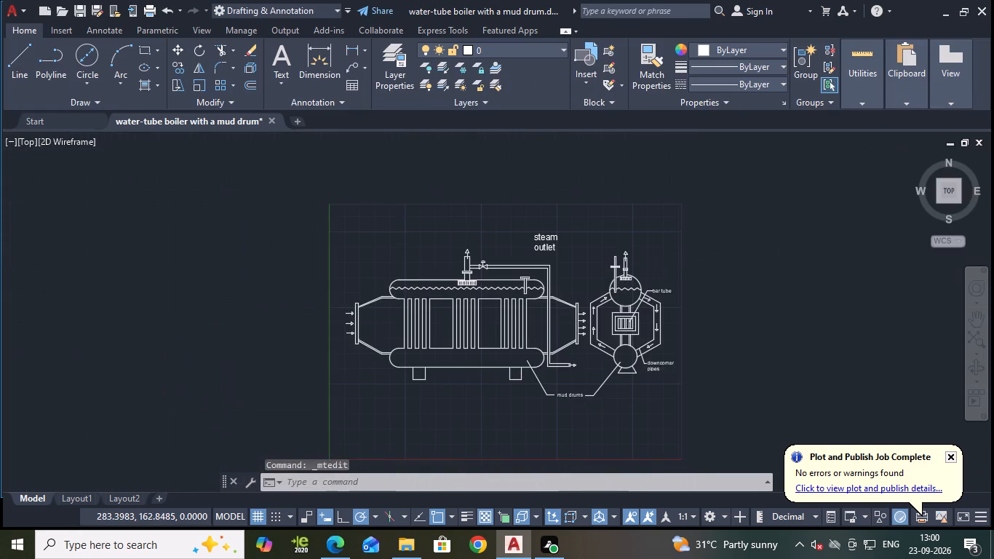
{"action": "scroll", "coordinate": [673, 262], "scroll_direction": "up", "scroll_amount": 1}
{"action": "middle_click_drag", "start_coordinate": [677, 265], "coordinate": [699, 266]}
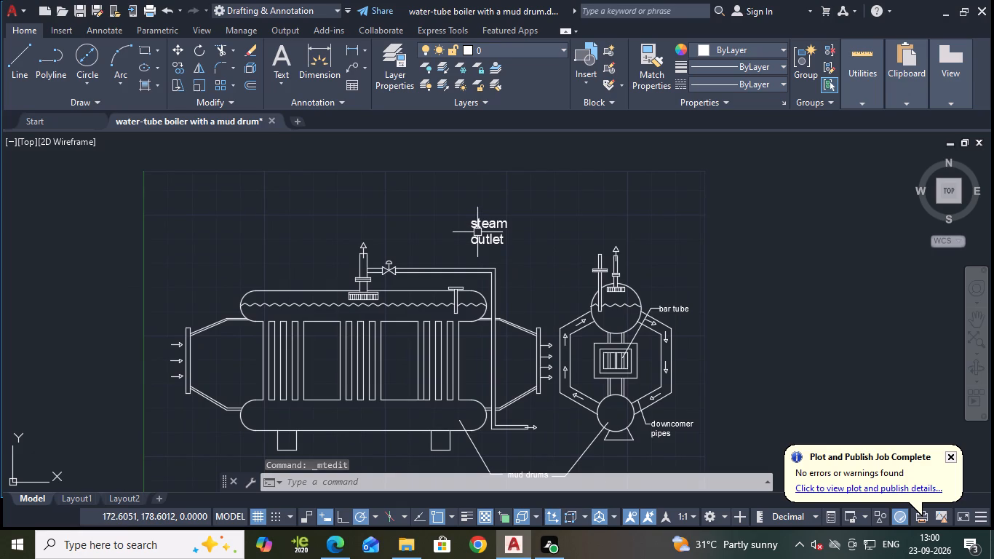
{"action": "left_click", "coordinate": [477, 232]}
{"action": "left_click", "coordinate": [477, 234]}
{"action": "double_click", "coordinate": [485, 226]}
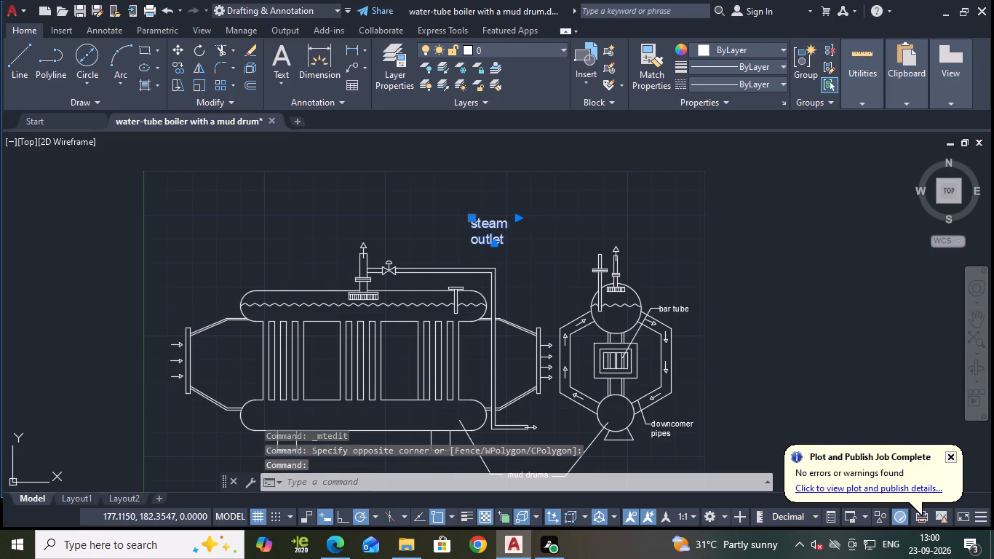
{"action": "left_click_drag", "start_coordinate": [516, 226], "coordinate": [525, 226]}
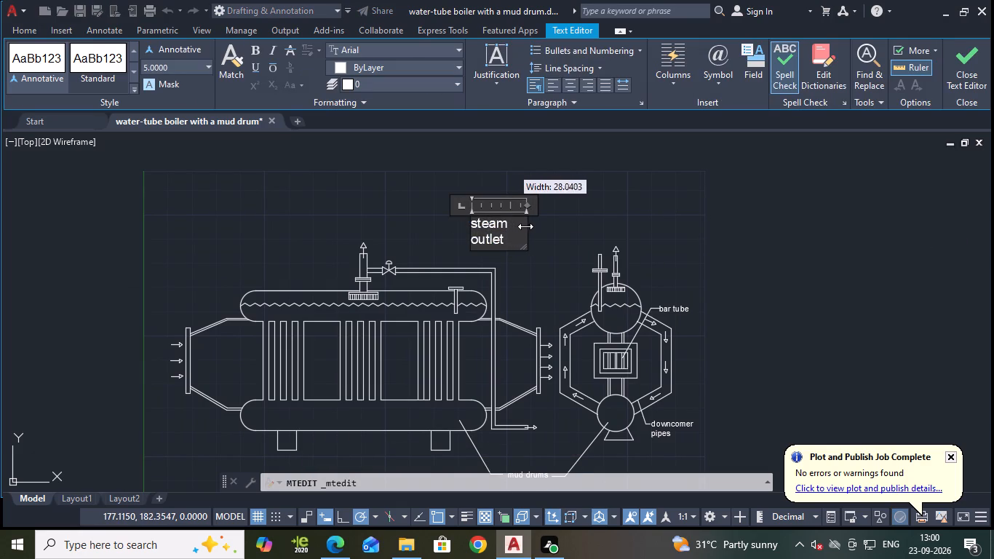
{"action": "left_click_drag", "start_coordinate": [525, 226], "coordinate": [548, 229]}
{"action": "left_click", "coordinate": [968, 66]}
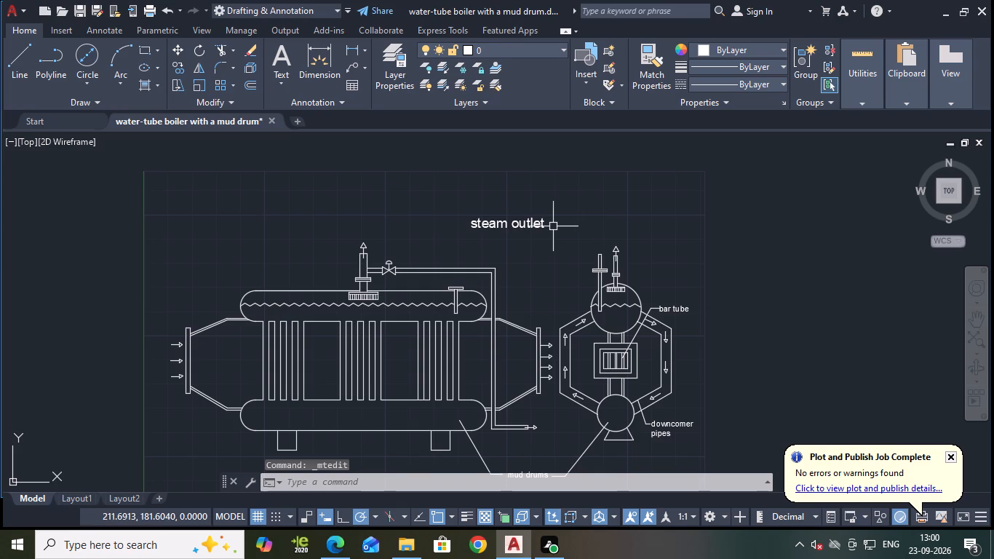
Shift the "steam outlet" label about 9 units at 150°, up and to the left.
{"action": "left_click", "coordinate": [506, 222]}
{"action": "left_click", "coordinate": [469, 215]}
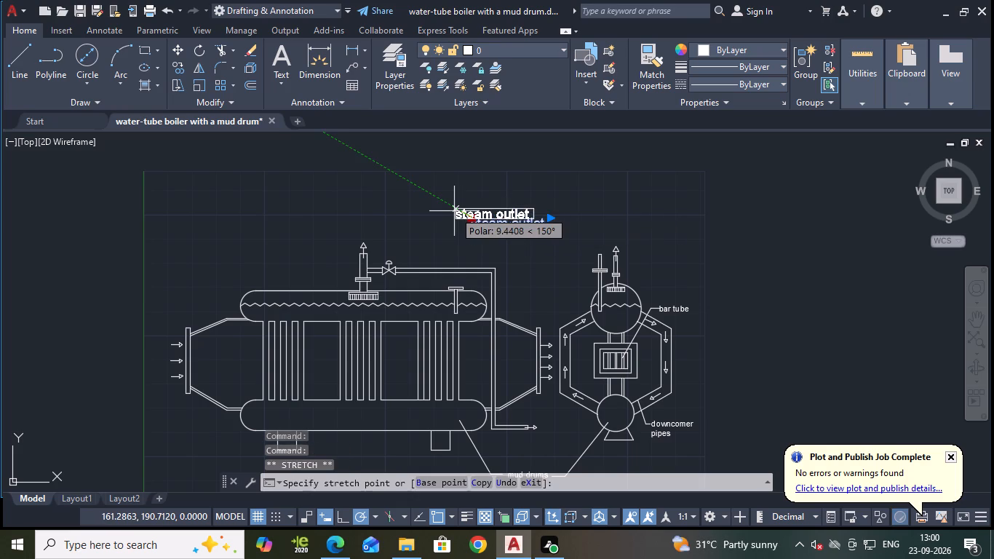
{"action": "left_click", "coordinate": [454, 211]}
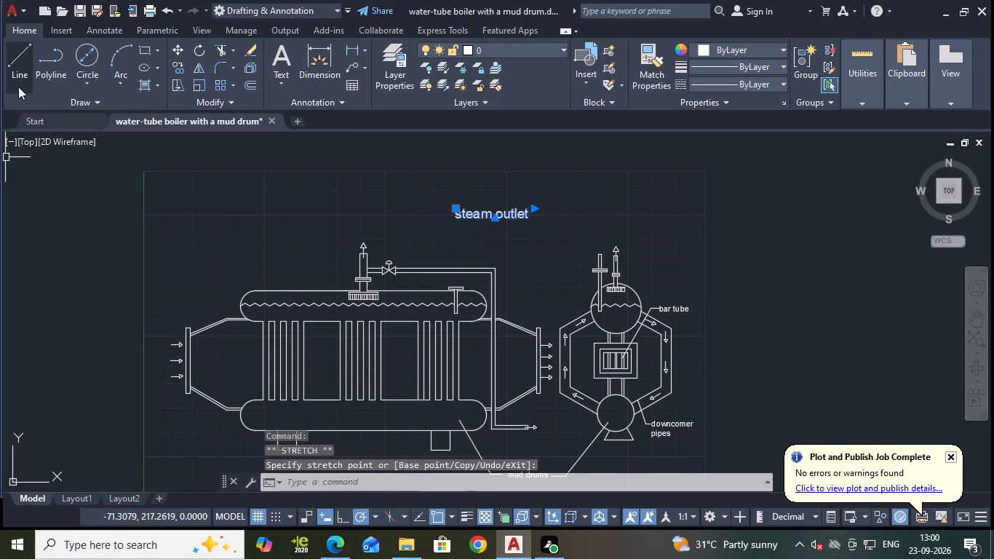
{"action": "key", "text": "Escape"}
Draw a leader line from the top of the front view's steam outlet pipe, ending in a horizontal segment about 8 units long toward "steam outlet".
{"action": "left_click", "coordinate": [13, 63]}
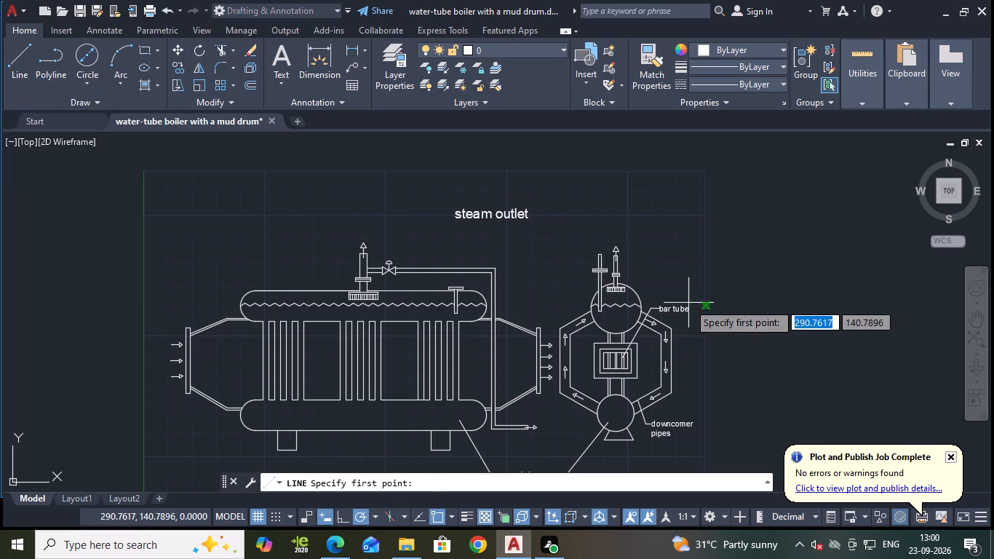
{"action": "scroll", "coordinate": [421, 262], "scroll_direction": "up", "scroll_amount": 2}
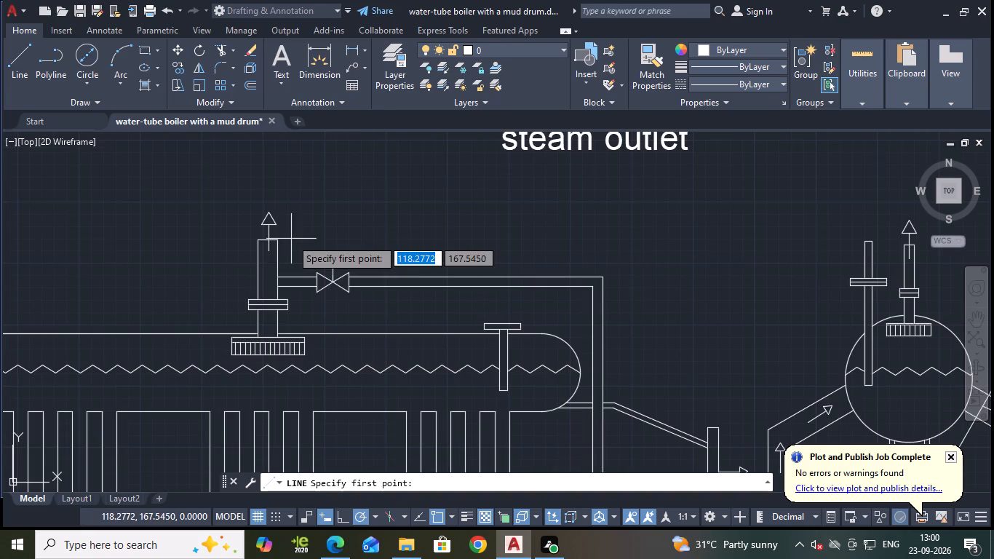
{"action": "left_click", "coordinate": [277, 239]}
{"action": "middle_click_drag", "start_coordinate": [418, 189], "coordinate": [450, 296]}
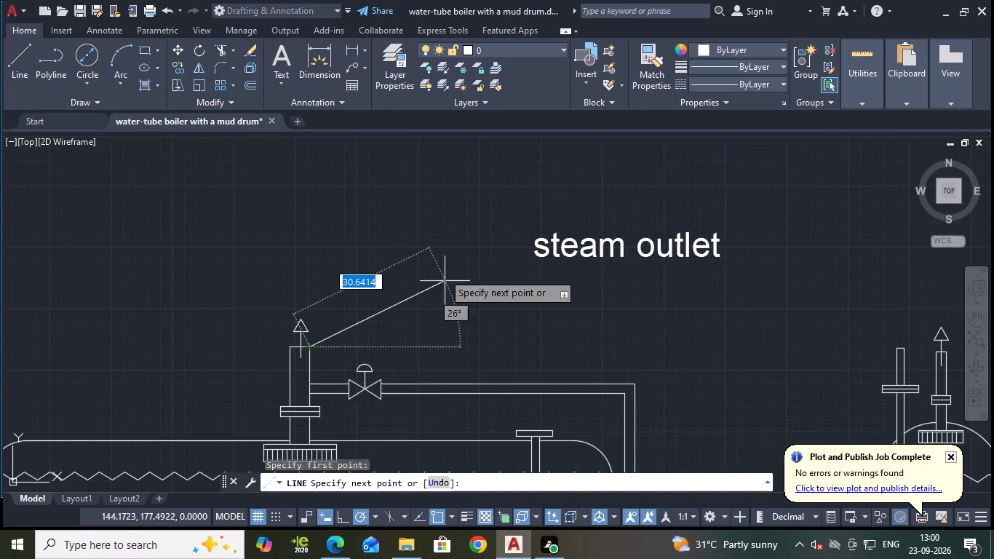
{"action": "left_click", "coordinate": [463, 250]}
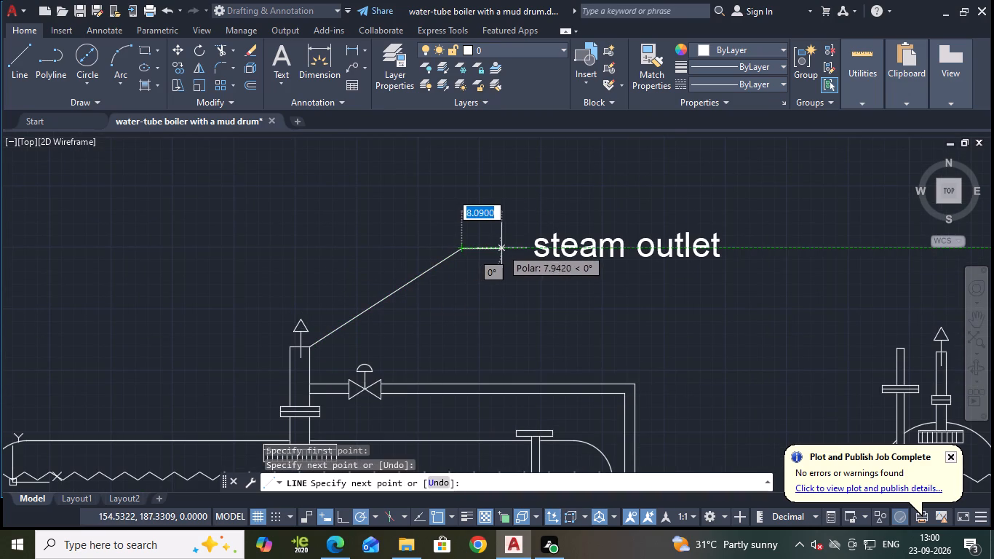
{"action": "left_click", "coordinate": [501, 248]}
{"action": "key", "text": "Escape"}
Draw a leader line from the top of the side view's steam outlet pipe, ending in a horizontal segment toward "steam outlet".
{"action": "scroll", "coordinate": [608, 286], "scroll_direction": "down", "scroll_amount": 2}
{"action": "middle_click_drag", "start_coordinate": [644, 298], "coordinate": [490, 276]}
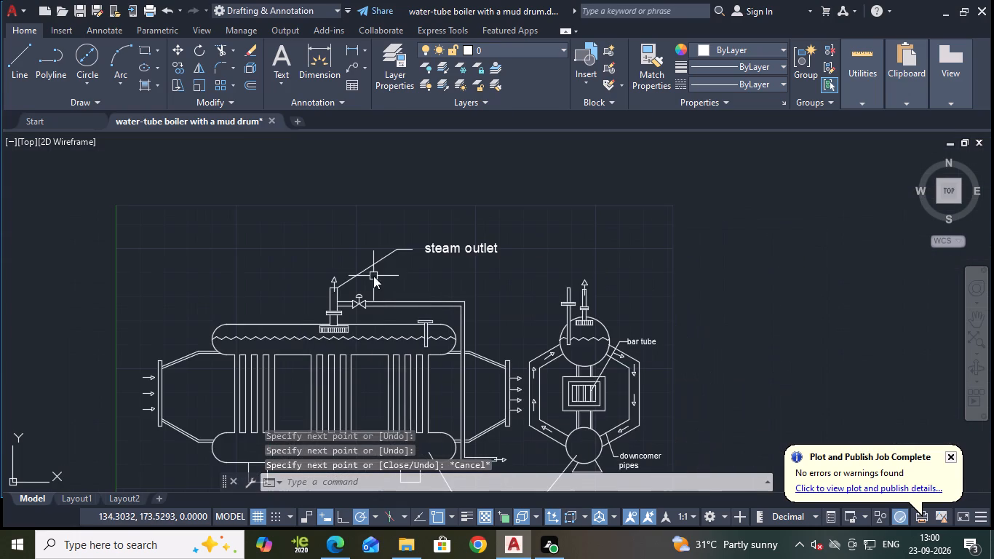
{"action": "left_click", "coordinate": [24, 56]}
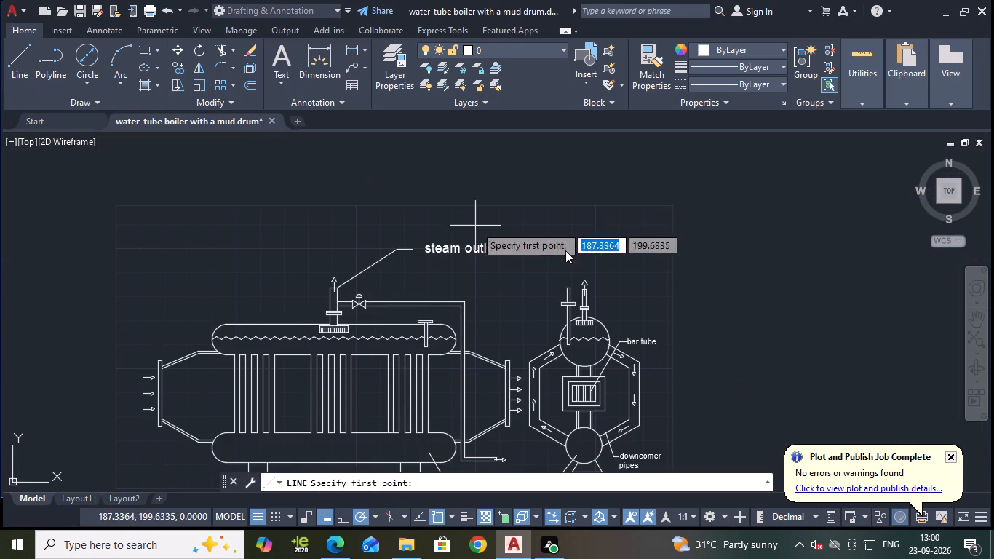
{"action": "scroll", "coordinate": [565, 250], "scroll_direction": "up", "scroll_amount": 2}
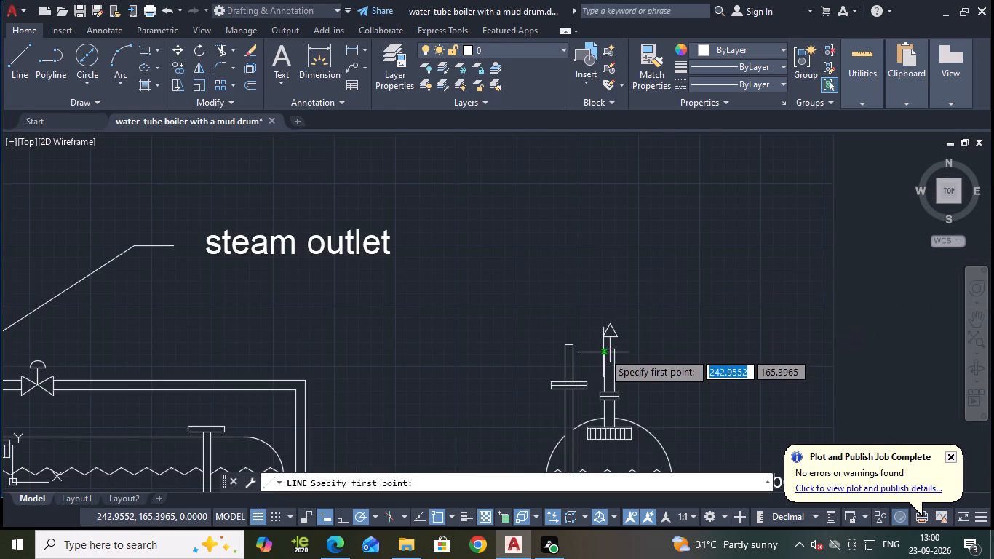
{"action": "left_click", "coordinate": [602, 349]}
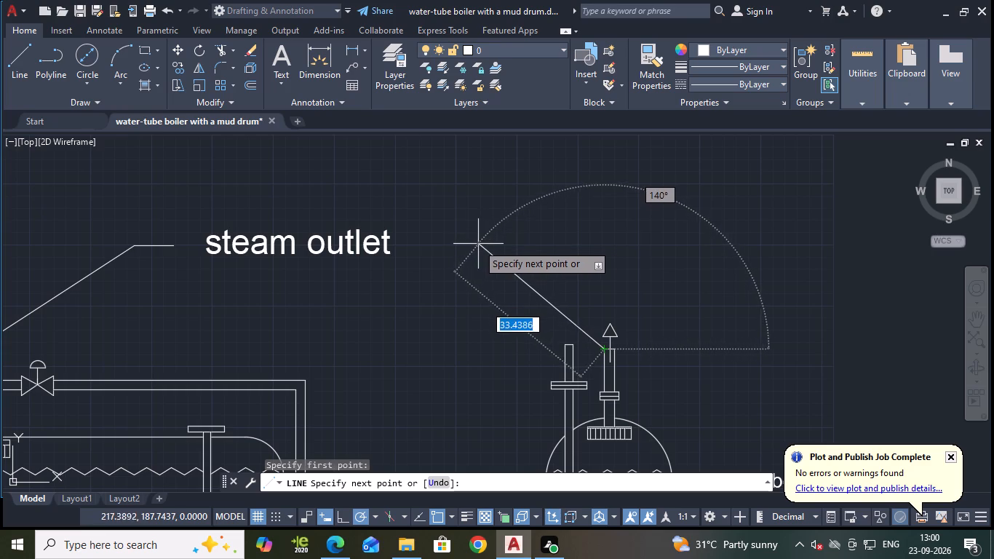
{"action": "left_click", "coordinate": [472, 244]}
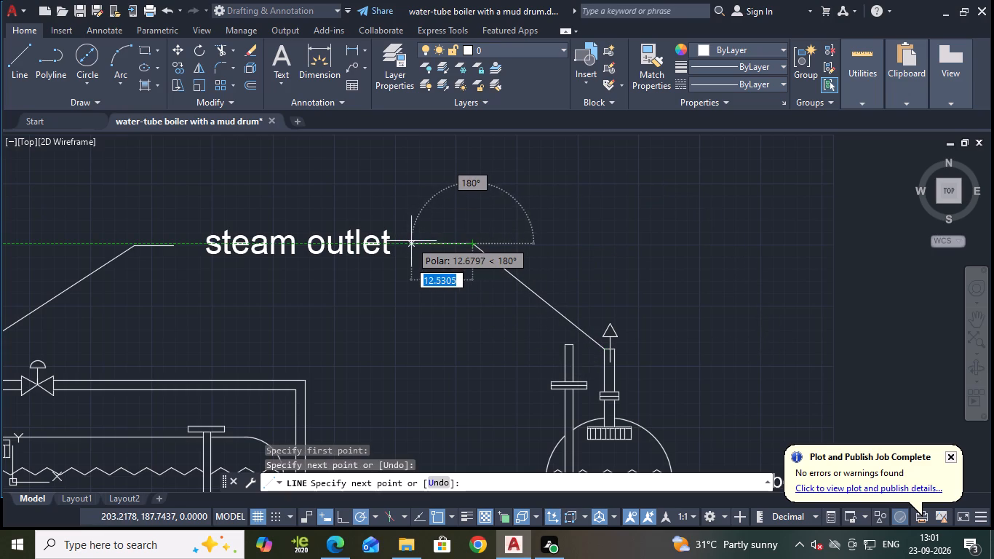
{"action": "left_click", "coordinate": [417, 245]}
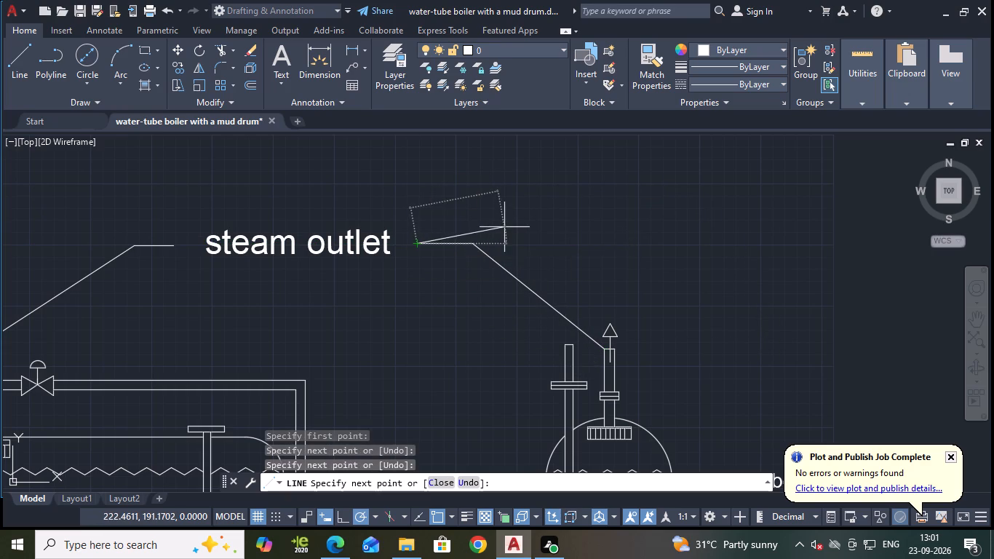
{"action": "key", "text": "Escape"}
Save the drawing.
{"action": "scroll", "coordinate": [504, 227], "scroll_direction": "down", "scroll_amount": 2}
{"action": "key", "text": "ctrl+s"}
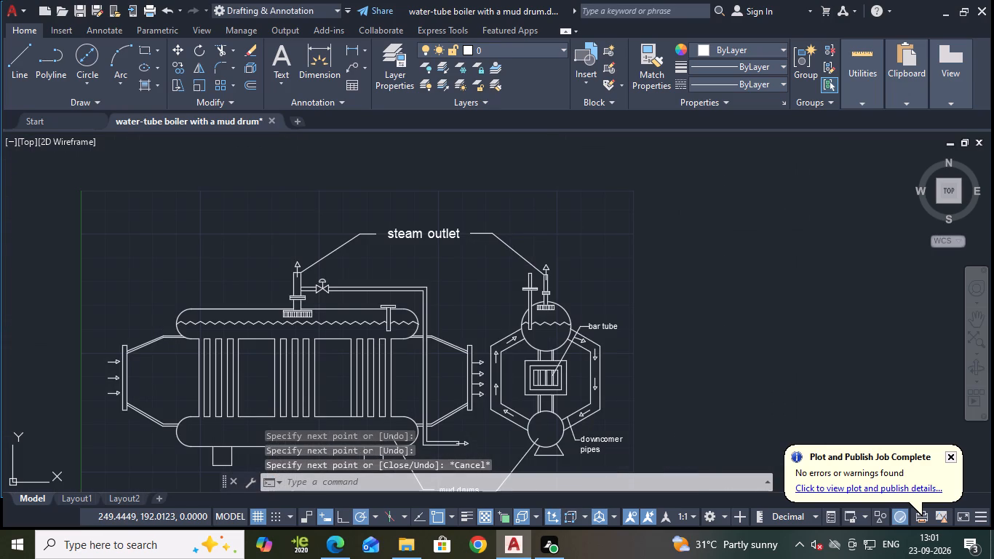
Copy the "steam outlet" label and place the copy just below the original, between the two views.
{"action": "middle_click_drag", "start_coordinate": [476, 230], "coordinate": [526, 176]}
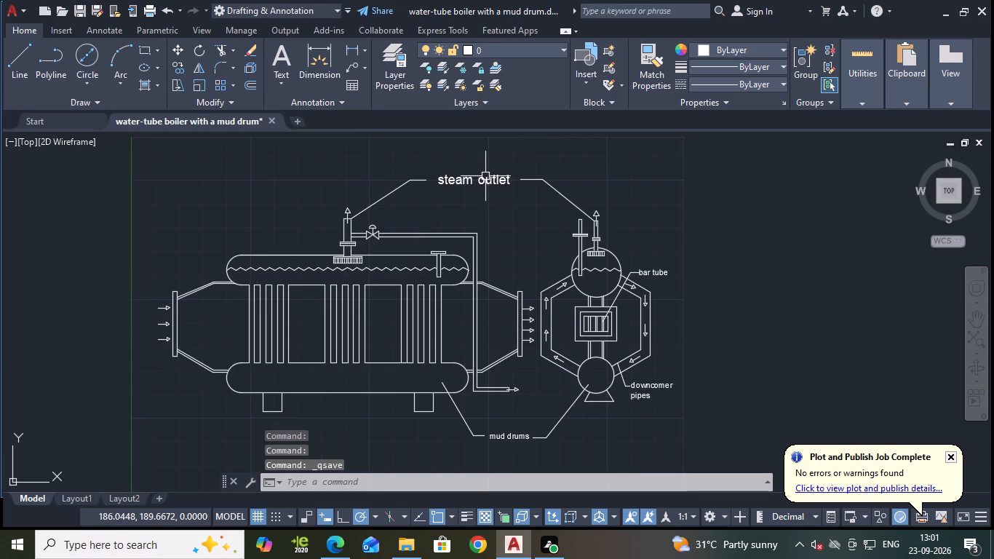
{"action": "left_click", "coordinate": [484, 178]}
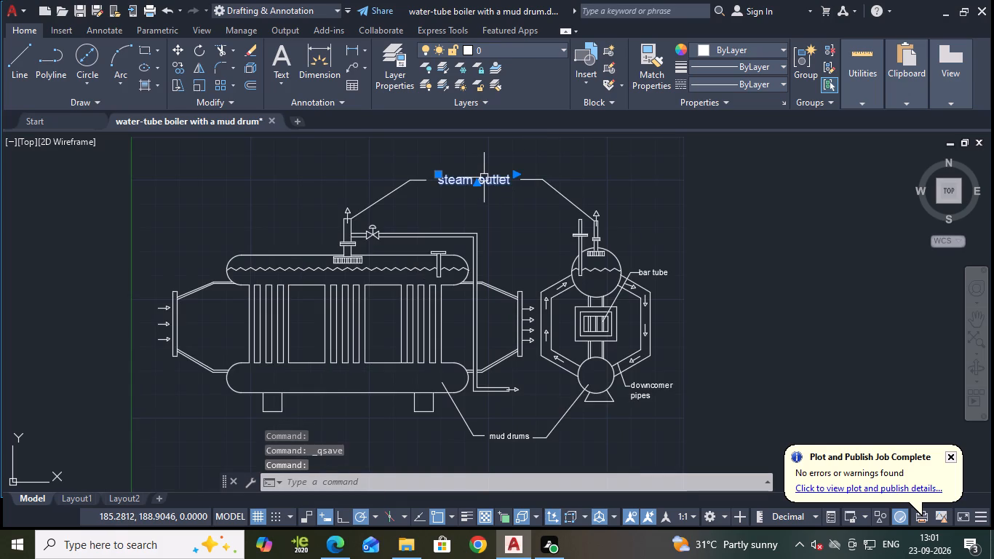
{"action": "key", "text": "ctrl+c"}
{"action": "scroll", "coordinate": [485, 180], "scroll_direction": "down", "scroll_amount": 1}
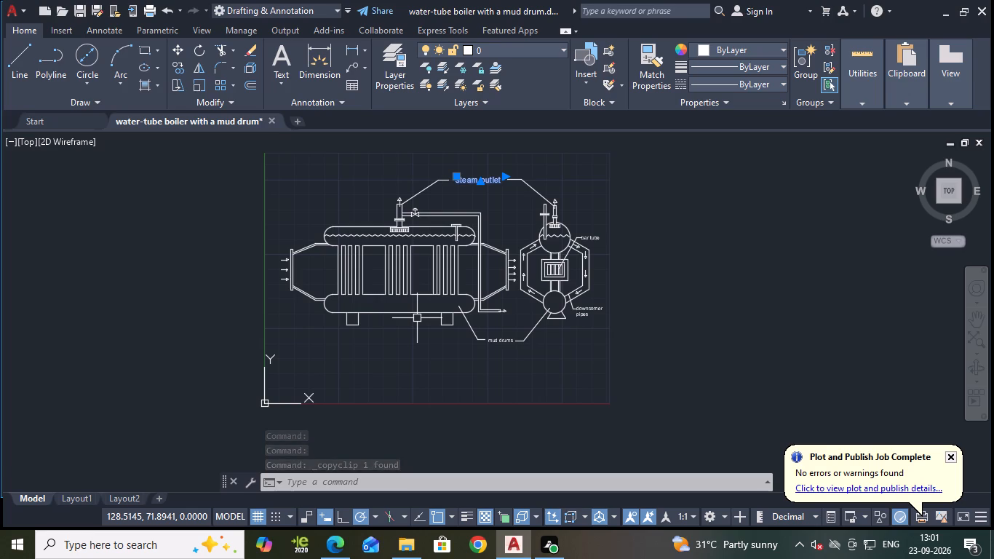
{"action": "left_click", "coordinate": [490, 204]}
{"action": "key", "text": "ctrl+v"}
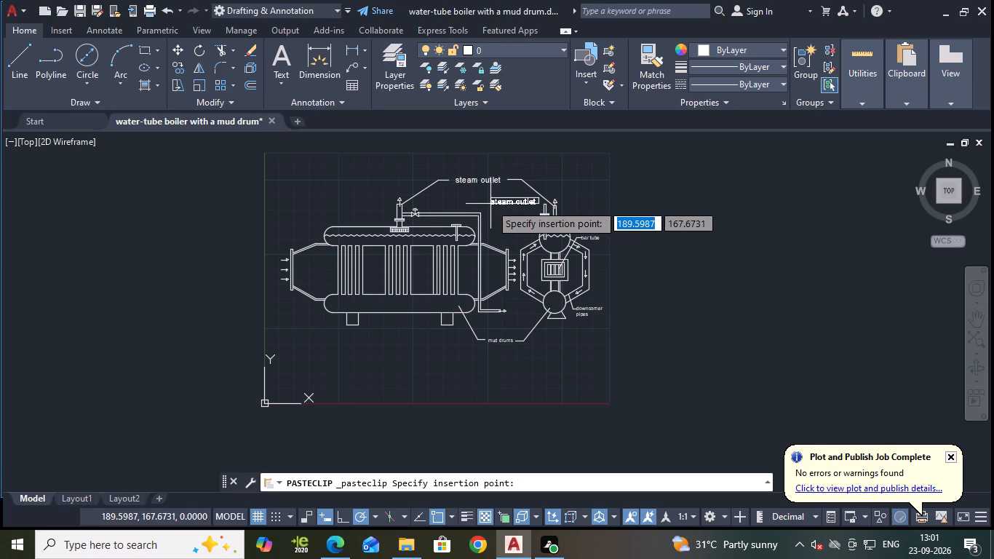
{"action": "left_click", "coordinate": [480, 199]}
Change the copied label's text to "feed water inlet".
{"action": "double_click", "coordinate": [490, 196]}
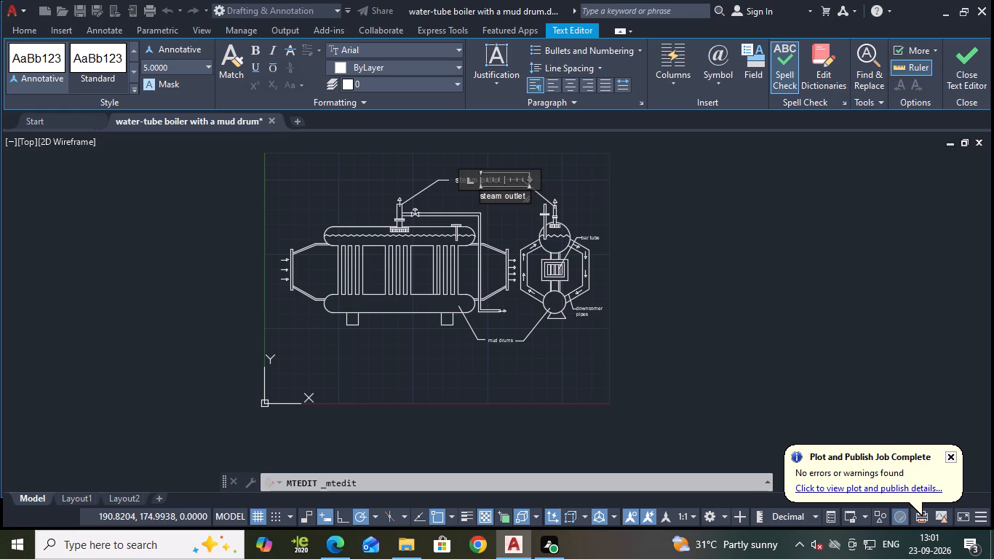
{"action": "scroll", "coordinate": [520, 199], "scroll_direction": "up", "scroll_amount": 2}
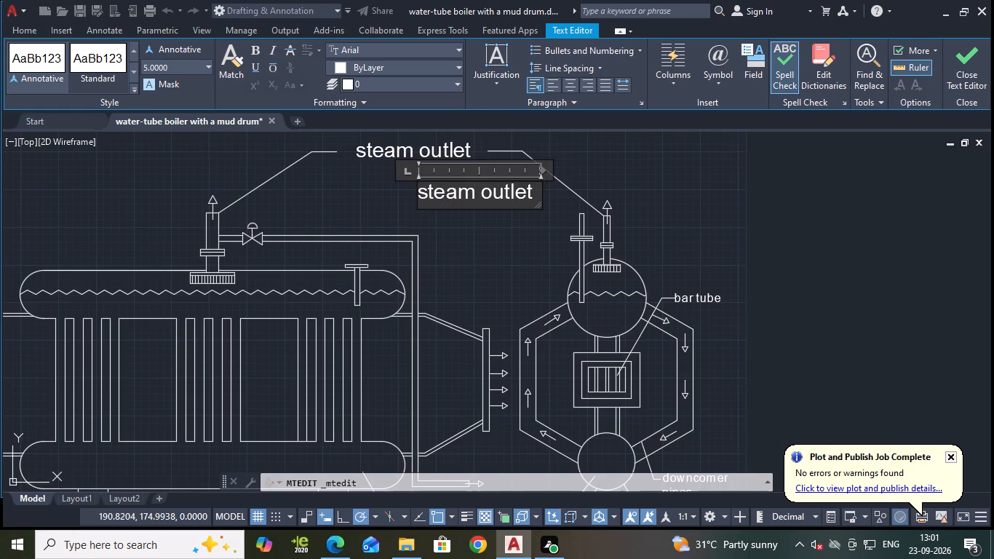
{"action": "left_click", "coordinate": [530, 189]}
{"action": "key", "text": "BackSpace"}
{"action": "key", "text": "BackSpace"}
{"action": "key", "text": "BackSpace"}
{"action": "key", "text": "BackSpace"}
{"action": "key", "text": "BackSpace"}
{"action": "key", "text": "BackSpace"}
{"action": "key", "text": "BackSpace"}
{"action": "key", "text": "BackSpace"}
{"action": "key", "text": "BackSpace"}
{"action": "key", "text": "BackSpace"}
{"action": "key", "text": "BackSpace"}
{"action": "key", "text": "BackSpace"}
{"action": "key", "text": "BackSpace"}
{"action": "key", "text": "BackSpace"}
{"action": "key", "text": "BackSpace"}
{"action": "key", "text": "BackSpace"}
{"action": "key", "text": "BackSpace"}
{"action": "key", "text": "BackSpace"}
{"action": "key", "text": "BackSpace"}
{"action": "key", "text": "BackSpace"}
{"action": "type", "text": "feed water"}
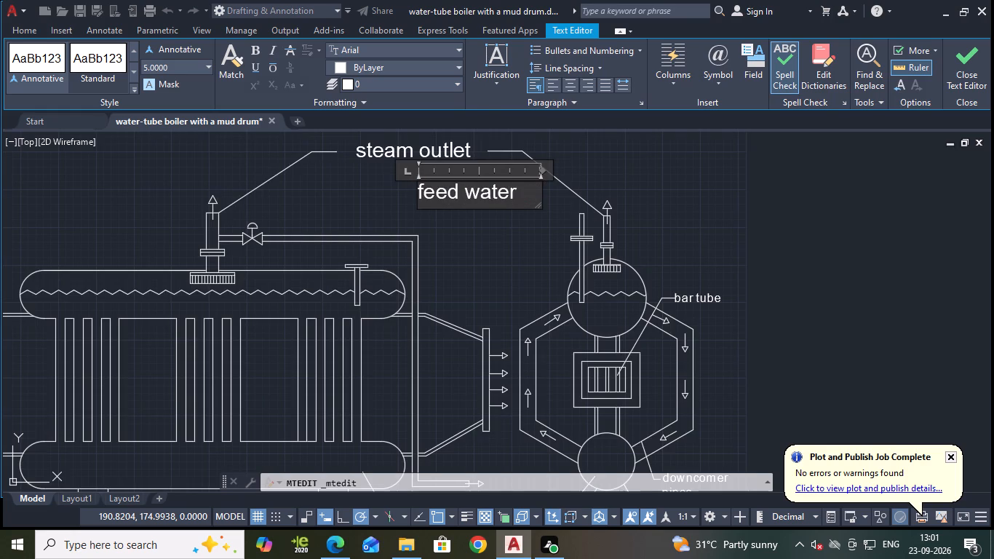
{"action": "key", "text": "space"}
{"action": "type", "text": "inlet"}
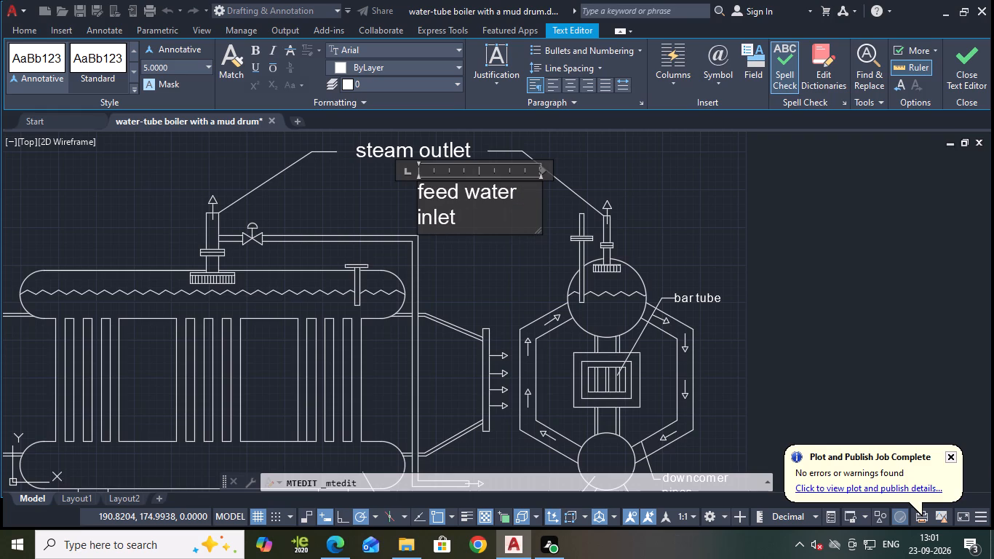
Widen the "feed water inlet" text box to about 48 units so the text fits on one line.
{"action": "left_click_drag", "start_coordinate": [541, 192], "coordinate": [565, 201]}
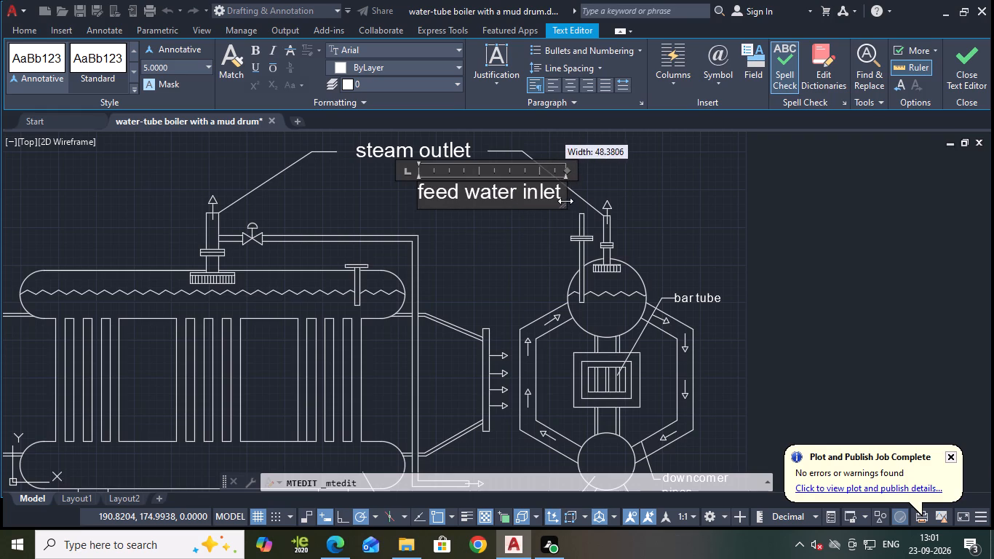
{"action": "left_click_drag", "start_coordinate": [565, 201], "coordinate": [564, 201]}
{"action": "left_click", "coordinate": [972, 74]}
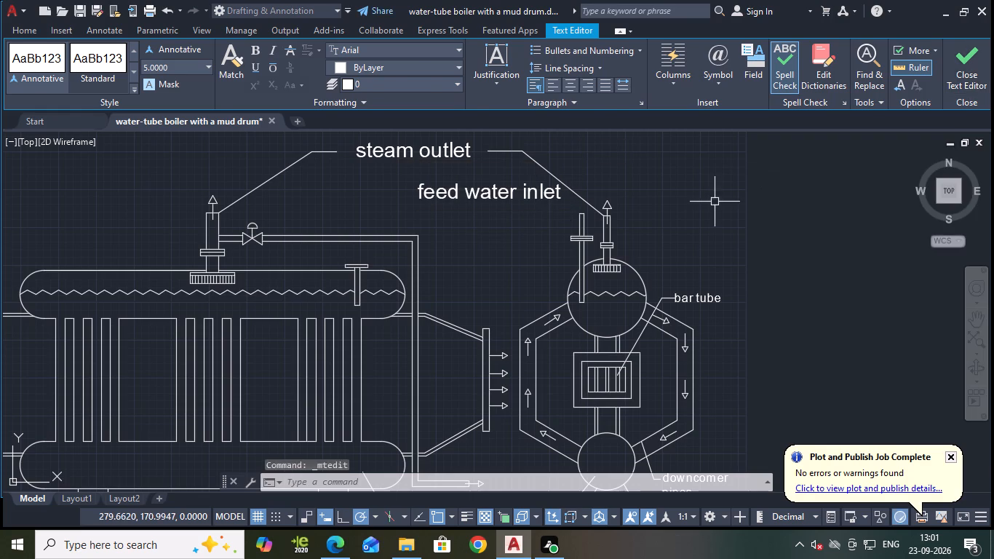
Shift the "feed water inlet" label left at the same height, clear of the side view's steam outlet leader.
{"action": "left_click", "coordinate": [484, 197]}
{"action": "left_click", "coordinate": [421, 181]}
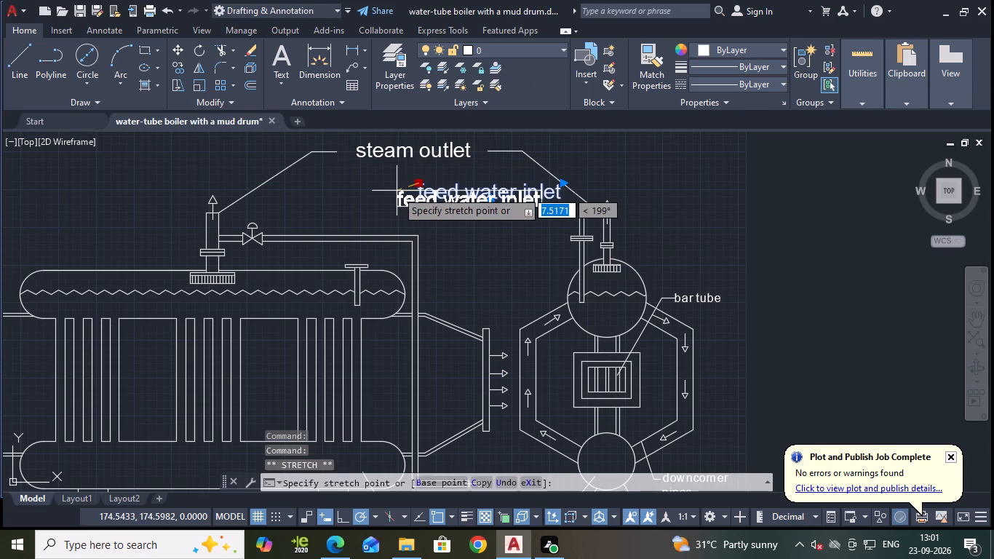
{"action": "left_click", "coordinate": [383, 186]}
{"action": "key", "text": "Escape"}
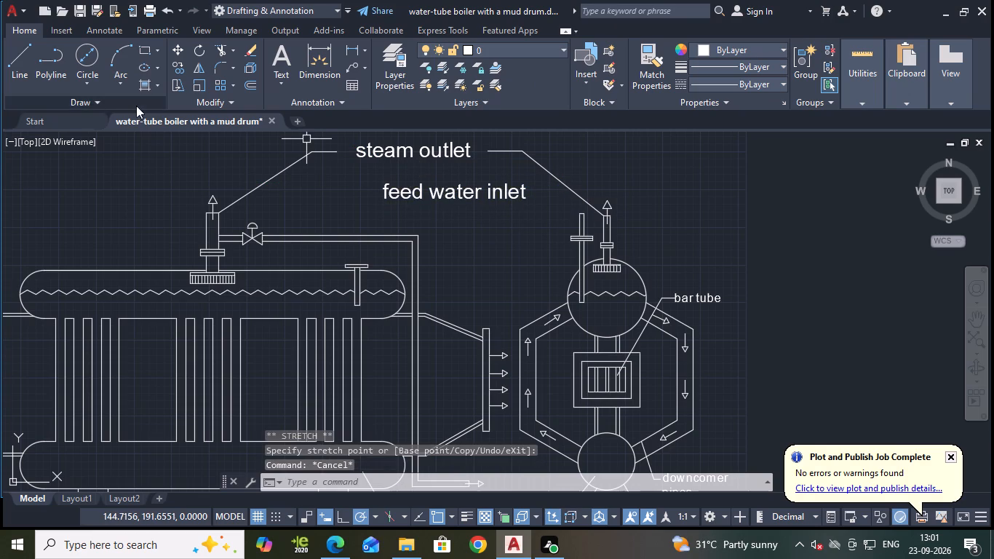
Draw a leader from the front view's feed water pipe flange up to "feed water inlet", ending in a horizontal segment about 2 units long.
{"action": "left_click", "coordinate": [12, 61]}
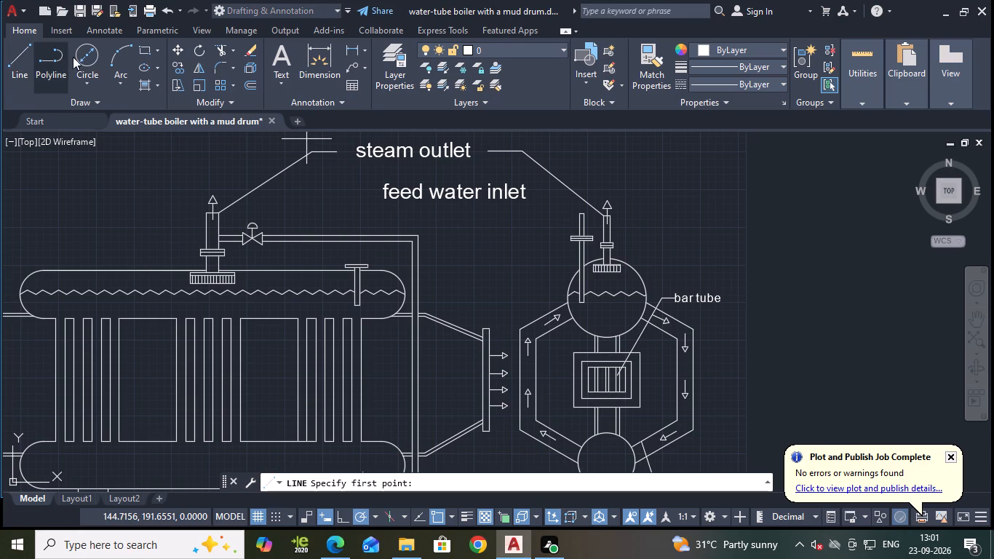
{"action": "left_click", "coordinate": [30, 55]}
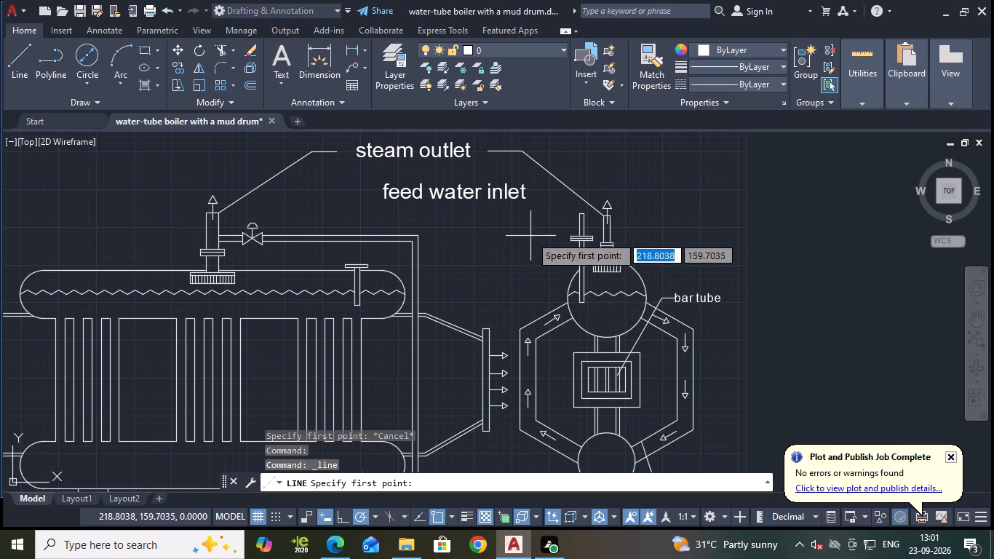
{"action": "scroll", "coordinate": [349, 260], "scroll_direction": "up", "scroll_amount": 2}
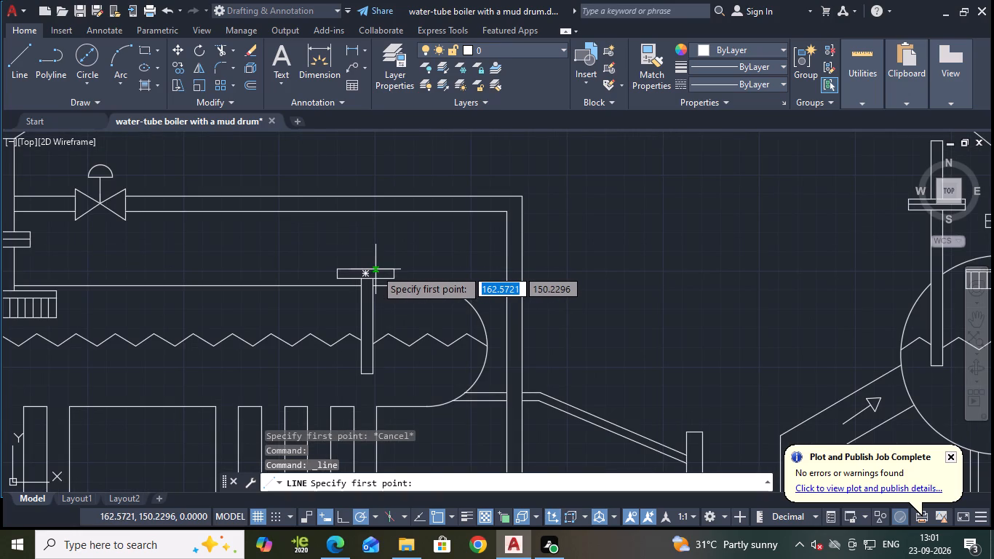
{"action": "left_click", "coordinate": [378, 270]}
{"action": "scroll", "coordinate": [432, 132], "scroll_direction": "down", "scroll_amount": 1}
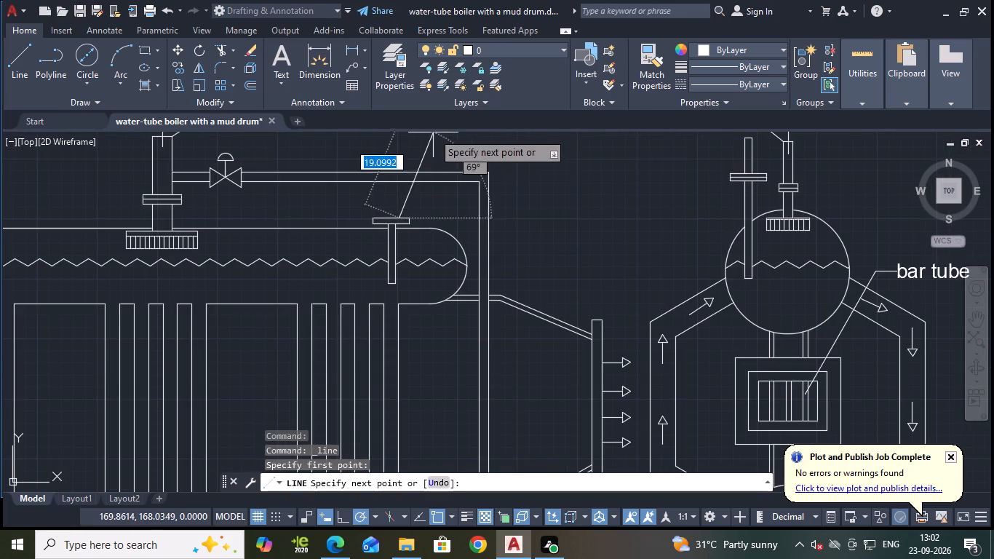
{"action": "middle_click_drag", "start_coordinate": [454, 146], "coordinate": [439, 234]}
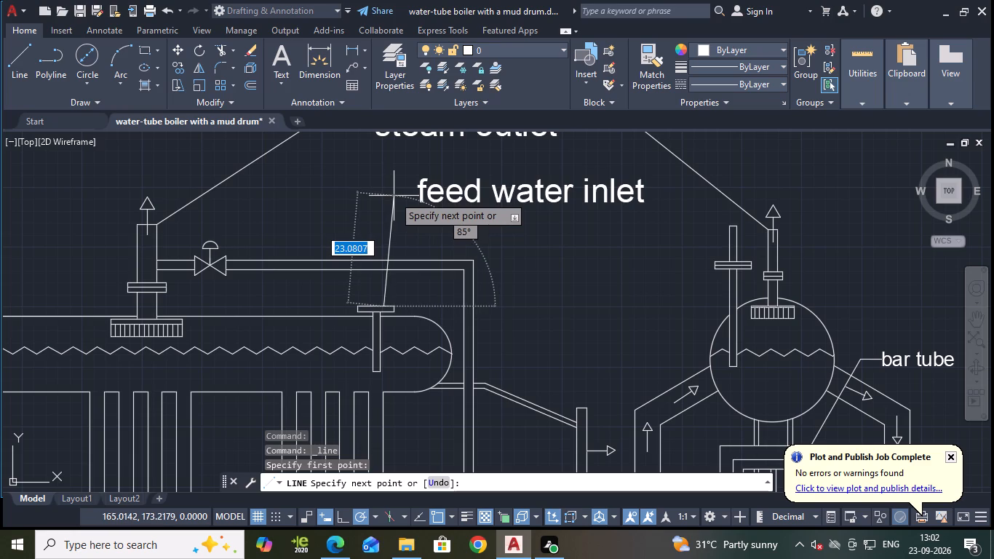
{"action": "left_click", "coordinate": [402, 197]}
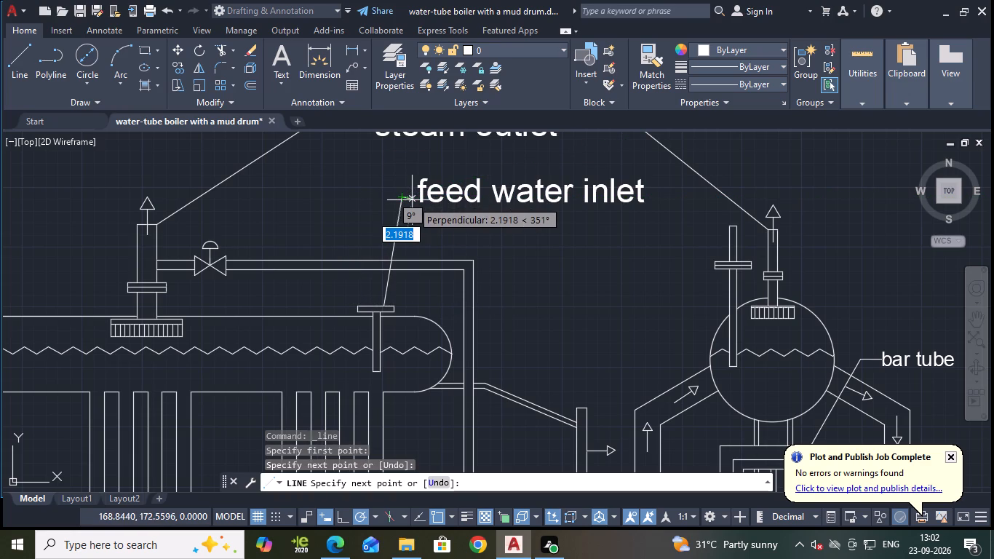
{"action": "left_click", "coordinate": [413, 196]}
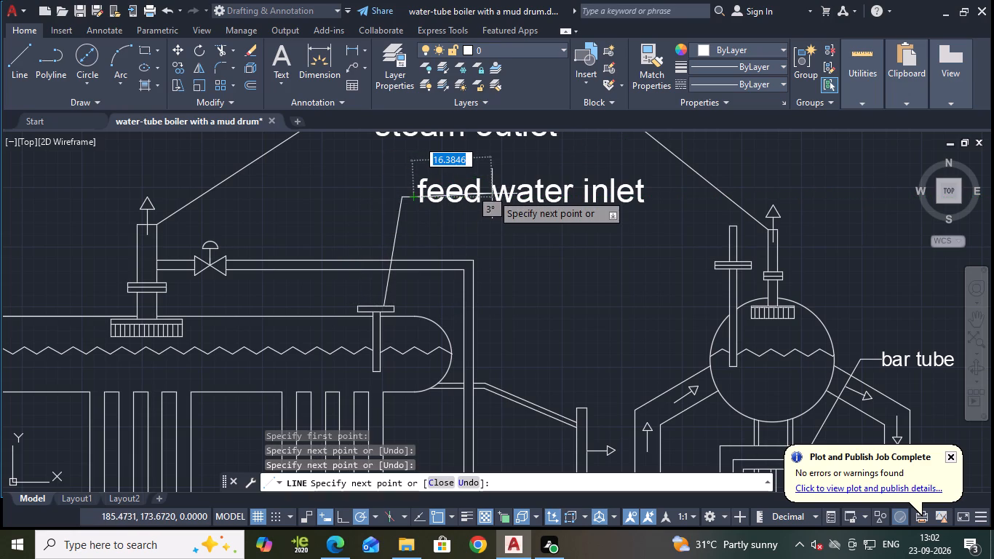
{"action": "key", "text": "Escape"}
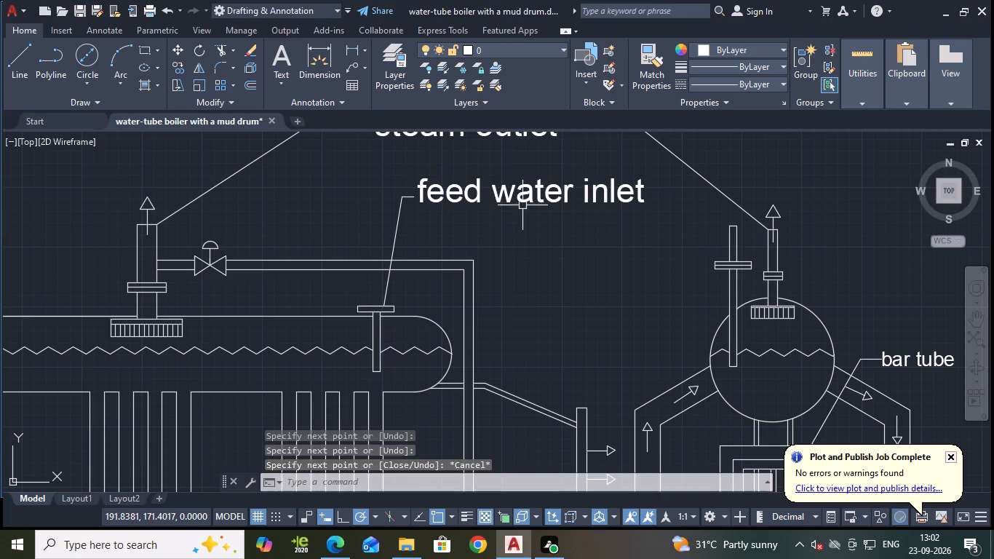
Draw a leader from the side view's feed water pipe to "feed water inlet", ending in a horizontal segment about 3 units long.
{"action": "left_click", "coordinate": [8, 56]}
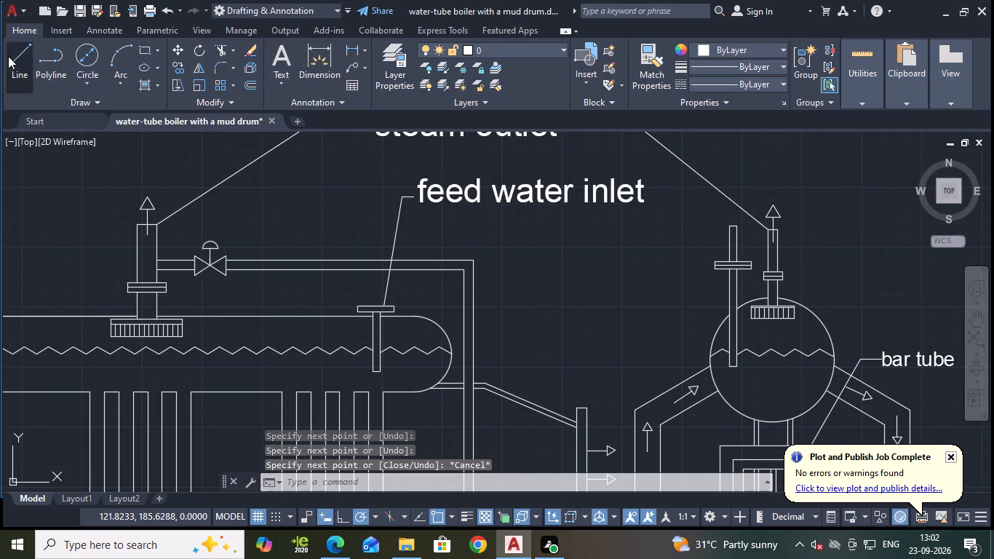
{"action": "left_click", "coordinate": [727, 243]}
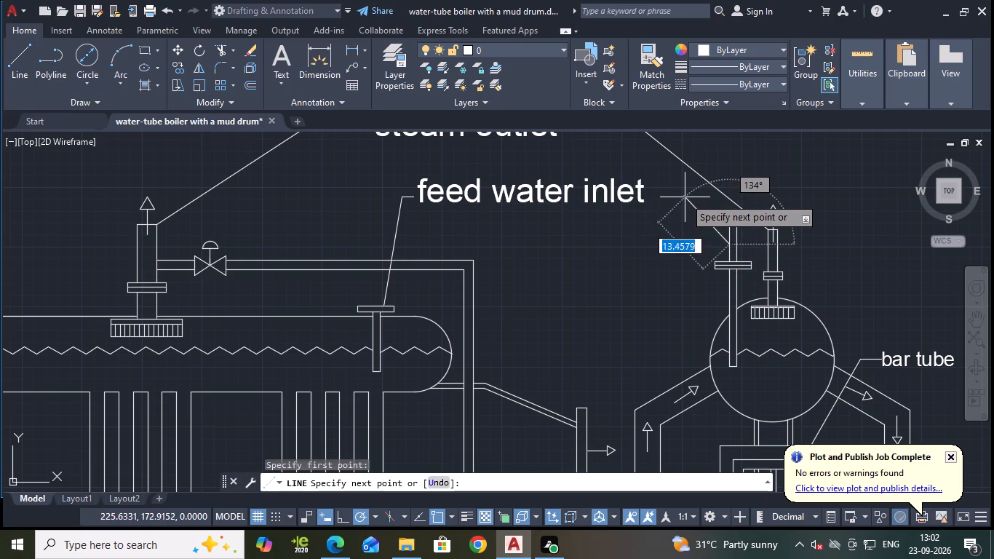
{"action": "left_click", "coordinate": [670, 192]}
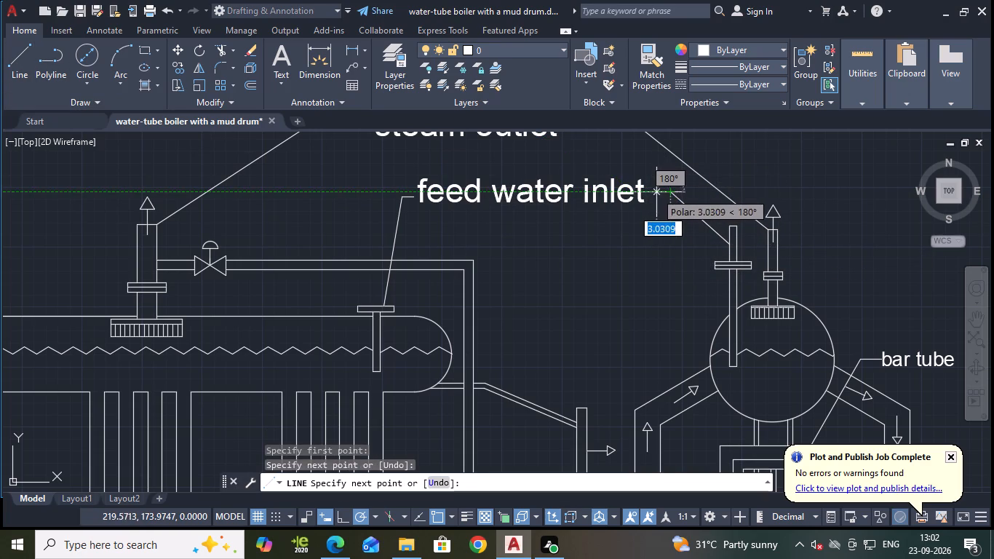
{"action": "left_click", "coordinate": [656, 192]}
{"action": "key", "text": "Escape"}
Copy the "feed water inlet" label and place the copy below it, between the two views.
{"action": "scroll", "coordinate": [755, 185], "scroll_direction": "down", "scroll_amount": 1}
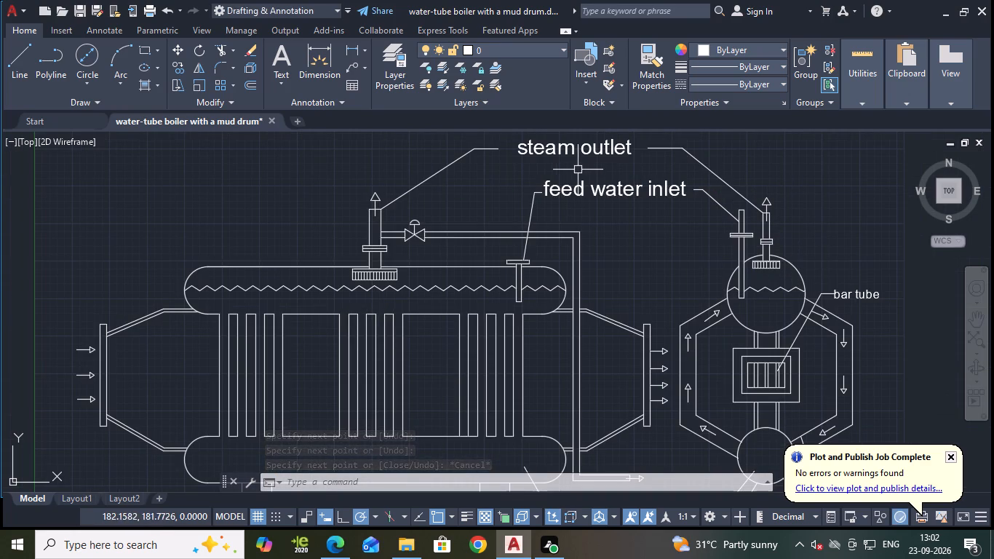
{"action": "left_click", "coordinate": [610, 189]}
{"action": "key", "text": "ctrl+c"}
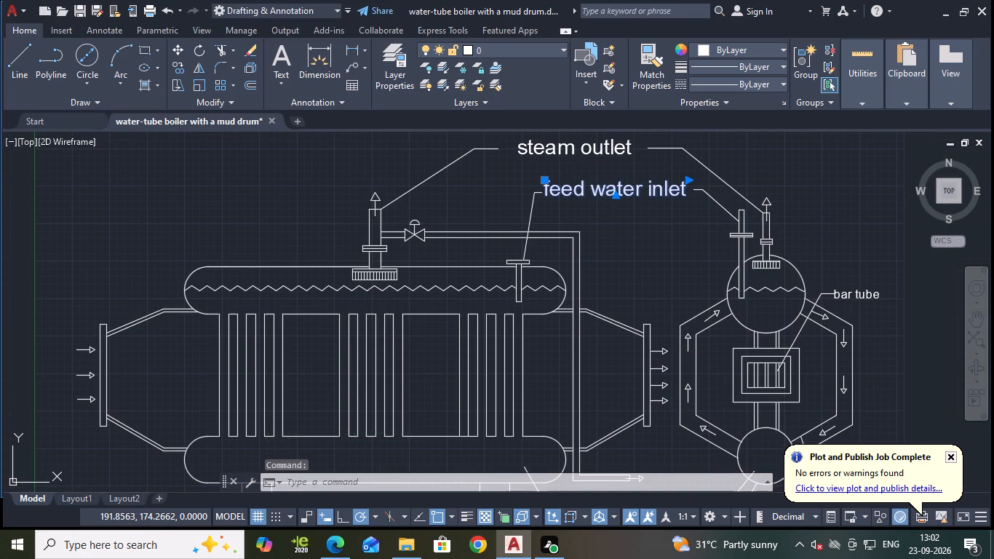
{"action": "key", "text": "ctrl+v"}
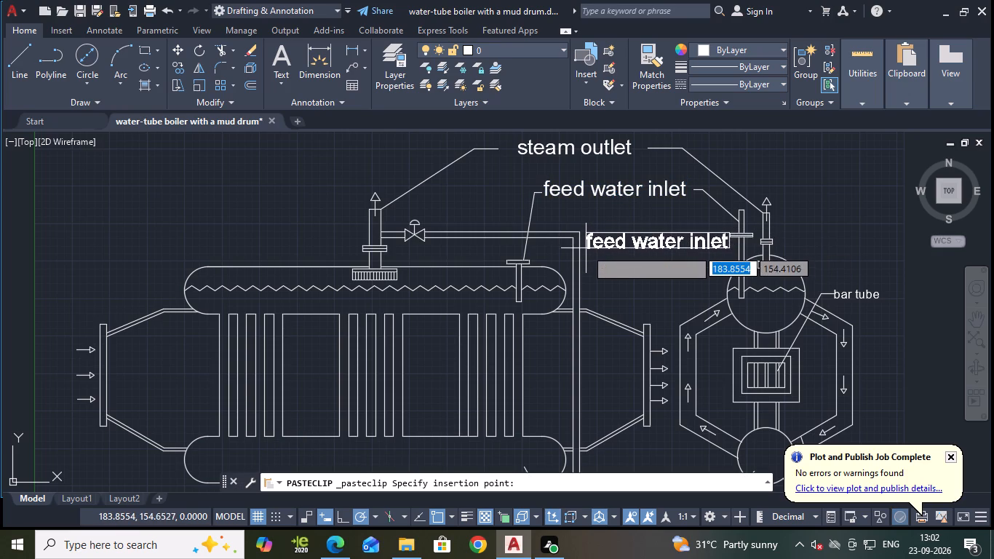
{"action": "left_click", "coordinate": [585, 258]}
Replace the copied label's text between the two views with "steam drum".
{"action": "double_click", "coordinate": [611, 254]}
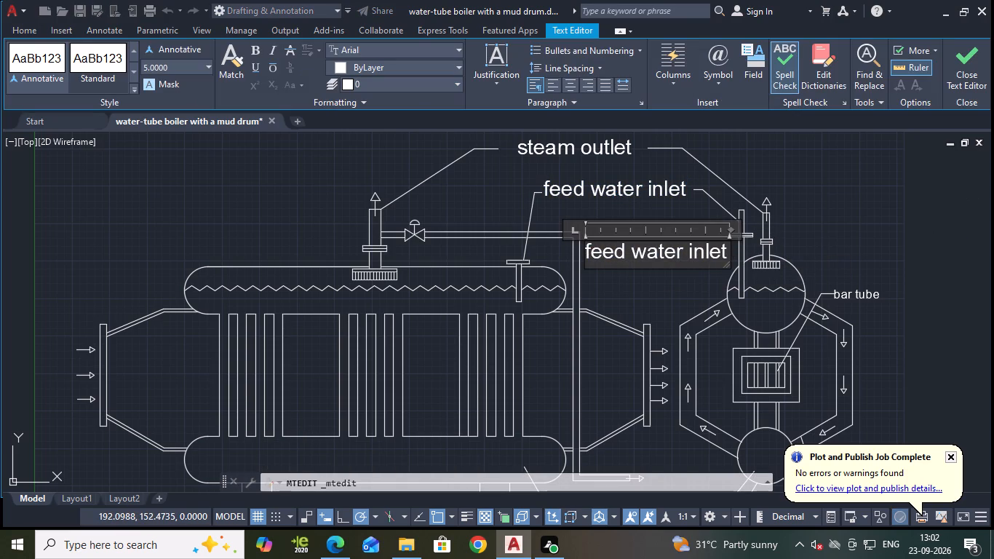
{"action": "left_click", "coordinate": [724, 254]}
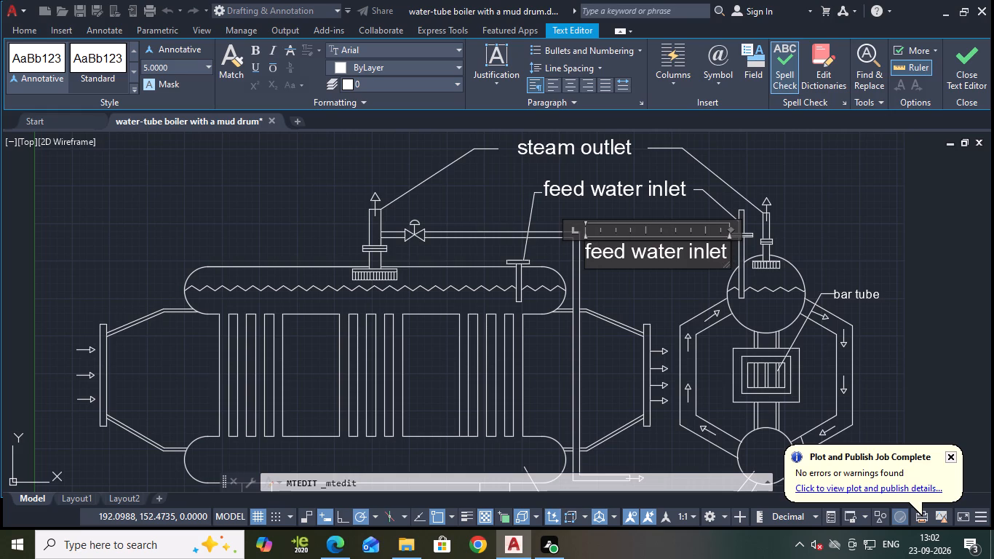
{"action": "left_click", "coordinate": [723, 254]}
{"action": "key", "text": "Left"}
{"action": "key", "text": "Left"}
{"action": "key", "text": "Left"}
{"action": "key", "text": "Left"}
{"action": "key", "text": "Left"}
{"action": "key", "text": "Left"}
{"action": "key", "text": "Left"}
{"action": "key", "text": "Left"}
{"action": "key", "text": "Left"}
{"action": "key", "text": "Left"}
{"action": "key", "text": "Left"}
{"action": "key", "text": "Left"}
{"action": "key", "text": "Left"}
{"action": "key", "text": "Left"}
{"action": "key", "text": "Left"}
{"action": "key", "text": "Left"}
{"action": "key", "text": "Left"}
{"action": "key", "text": "Left"}
{"action": "key", "text": "Left"}
{"action": "key", "text": "Right"}
{"action": "key", "text": "Right"}
{"action": "key", "text": "Right"}
{"action": "key", "text": "Right"}
{"action": "key", "text": "Right"}
{"action": "key", "text": "Right"}
{"action": "key", "text": "Right"}
{"action": "key", "text": "Right"}
{"action": "key", "text": "Right"}
{"action": "key", "text": "Right"}
{"action": "key", "text": "Right"}
{"action": "key", "text": "Right"}
{"action": "key", "text": "Right"}
{"action": "key", "text": "Right"}
{"action": "key", "text": "Right"}
{"action": "key", "text": "Right"}
{"action": "key", "text": "Right"}
{"action": "key", "text": "Right"}
{"action": "key", "text": "Right"}
{"action": "key", "text": "Right"}
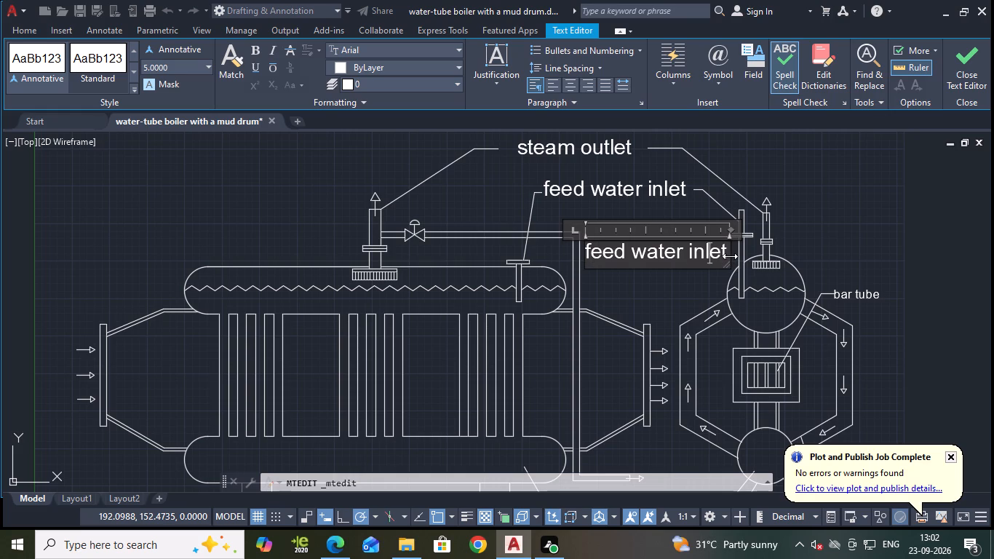
{"action": "key", "text": "BackSpace"}
{"action": "key", "text": "BackSpace"}
{"action": "key", "text": "BackSpace"}
{"action": "key", "text": "BackSpace"}
{"action": "key", "text": "BackSpace"}
{"action": "key", "text": "BackSpace"}
{"action": "key", "text": "BackSpace"}
{"action": "key", "text": "BackSpace"}
{"action": "key", "text": "BackSpace"}
{"action": "key", "text": "BackSpace"}
{"action": "key", "text": "BackSpace"}
{"action": "key", "text": "BackSpace"}
{"action": "key", "text": "BackSpace"}
{"action": "key", "text": "BackSpace"}
{"action": "key", "text": "BackSpace"}
{"action": "key", "text": "BackSpace"}
{"action": "key", "text": "BackSpace"}
{"action": "key", "text": "BackSpace"}
{"action": "key", "text": "BackSpace"}
{"action": "key", "text": "BackSpace"}
{"action": "type", "text": "steam"}
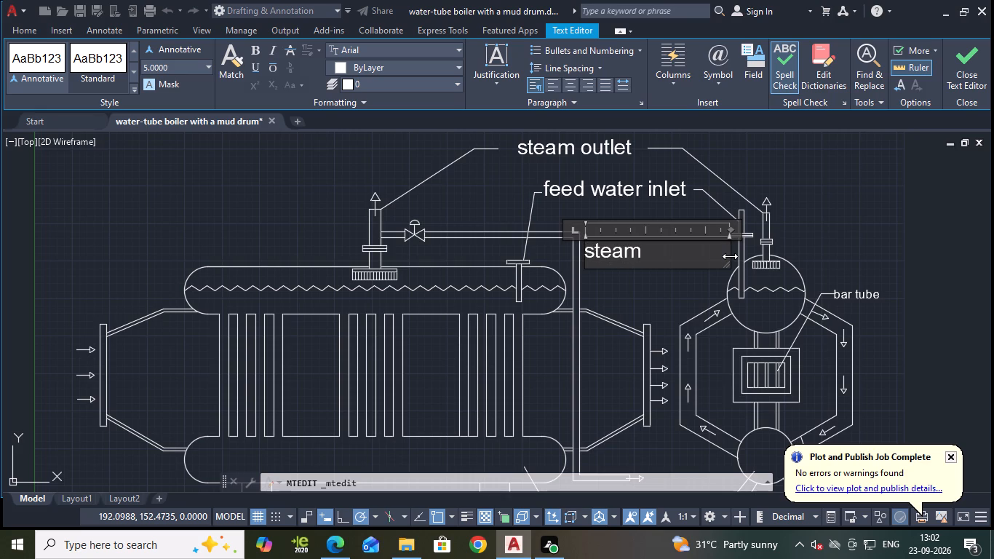
{"action": "key", "text": "space"}
{"action": "type", "text": "drum"}
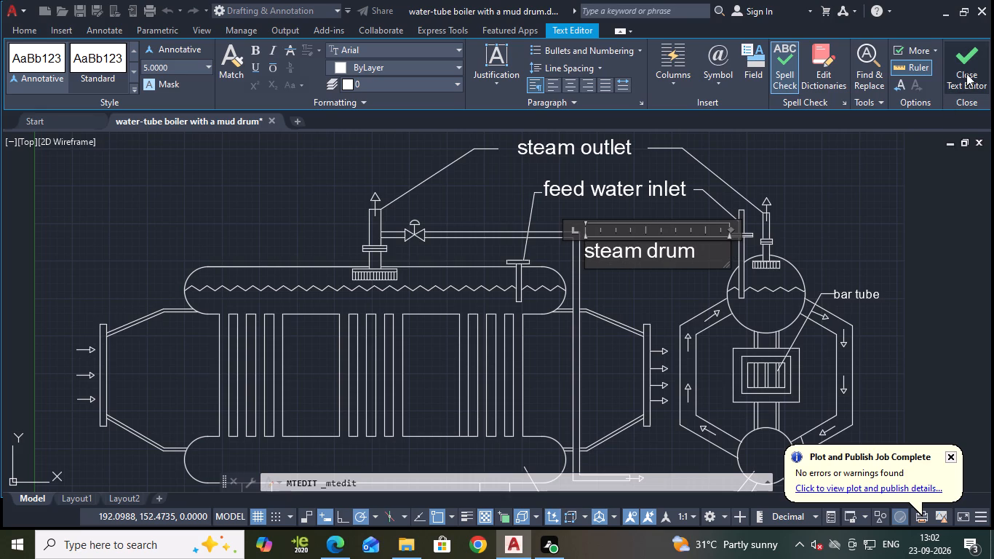
{"action": "left_click", "coordinate": [966, 72]}
Shift the "steam drum" label horizontally about 6 units to the right, clear of the vertical pipe.
{"action": "left_click", "coordinate": [632, 244]}
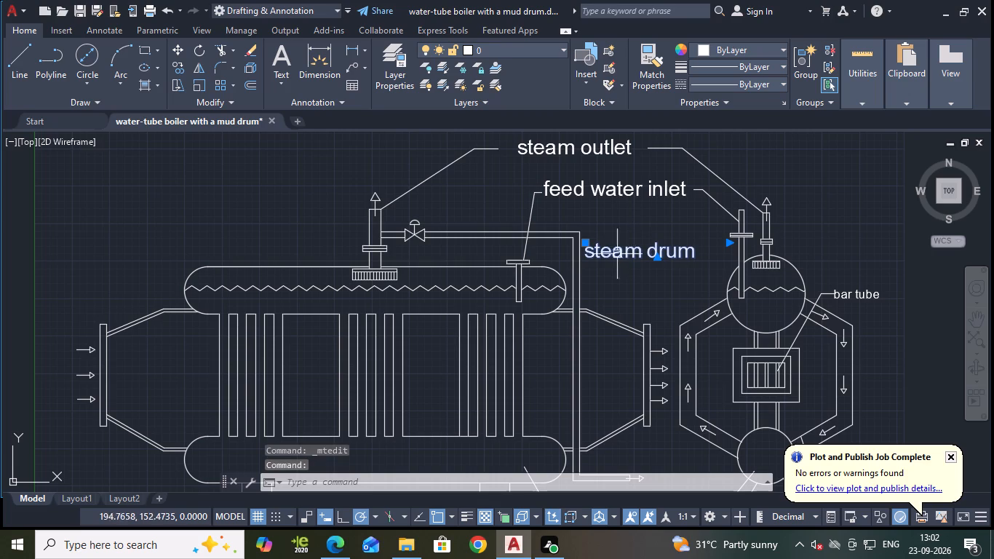
{"action": "left_click", "coordinate": [588, 245]}
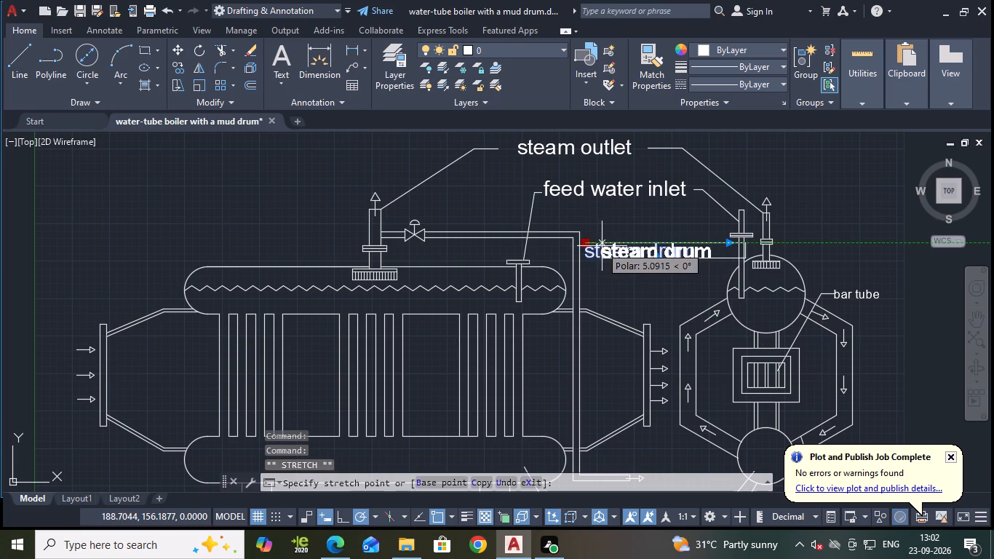
{"action": "left_click", "coordinate": [605, 243]}
{"action": "key", "text": "Escape"}
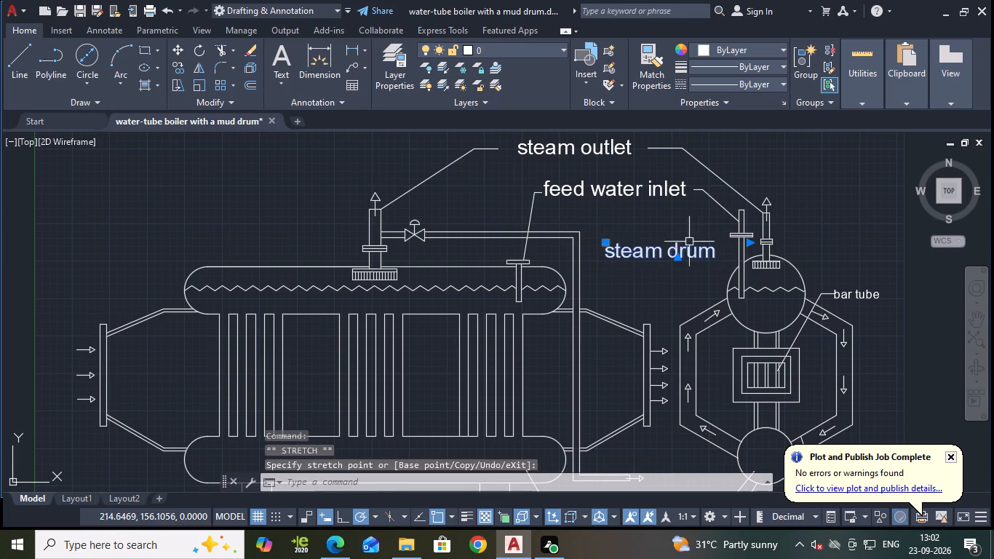
Draw a leader from the front view's steam drum end up to "steam drum", ending in a horizontal segment about 4 units long.
{"action": "left_click", "coordinate": [15, 53]}
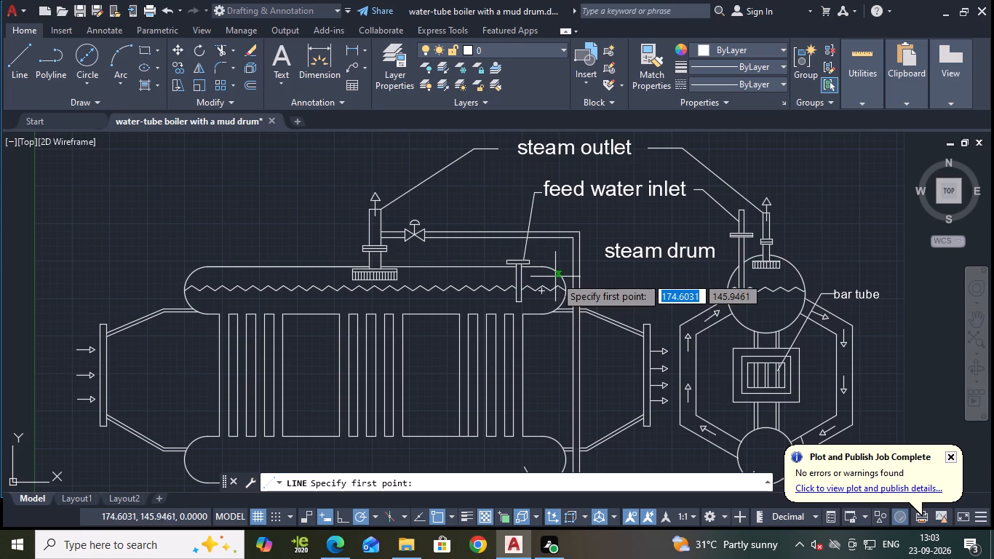
{"action": "left_click", "coordinate": [559, 276]}
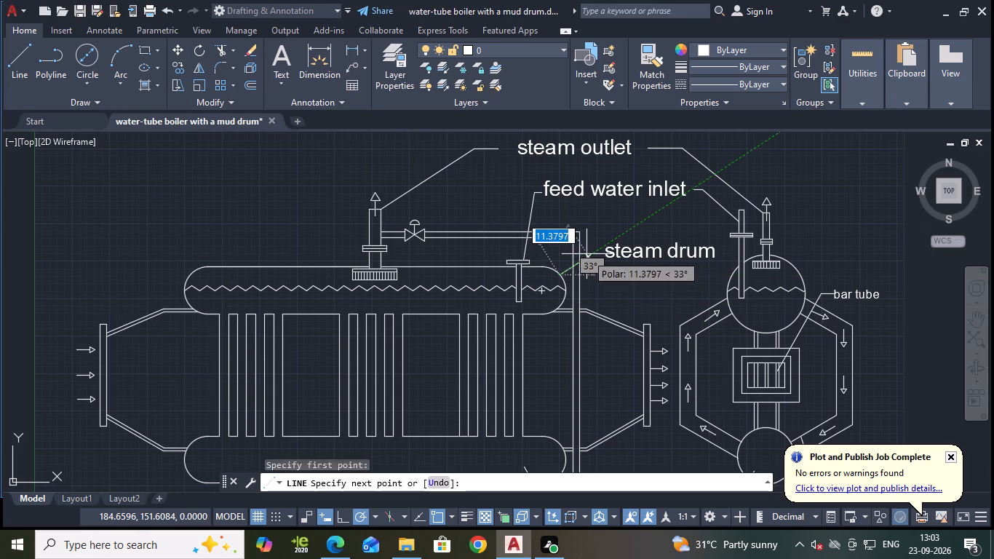
{"action": "left_click", "coordinate": [587, 254]}
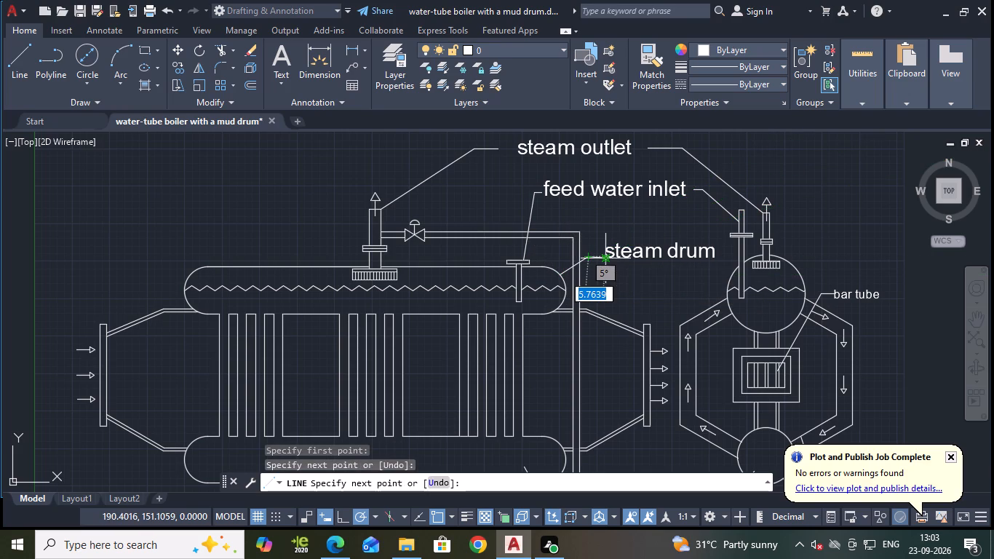
{"action": "scroll", "coordinate": [580, 260], "scroll_direction": "up", "scroll_amount": 3}
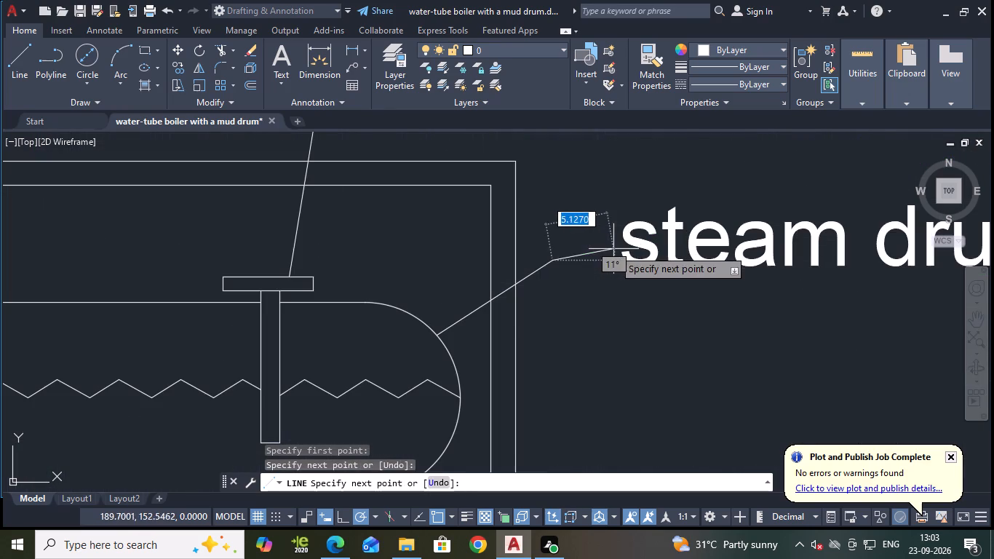
{"action": "left_click", "coordinate": [601, 258]}
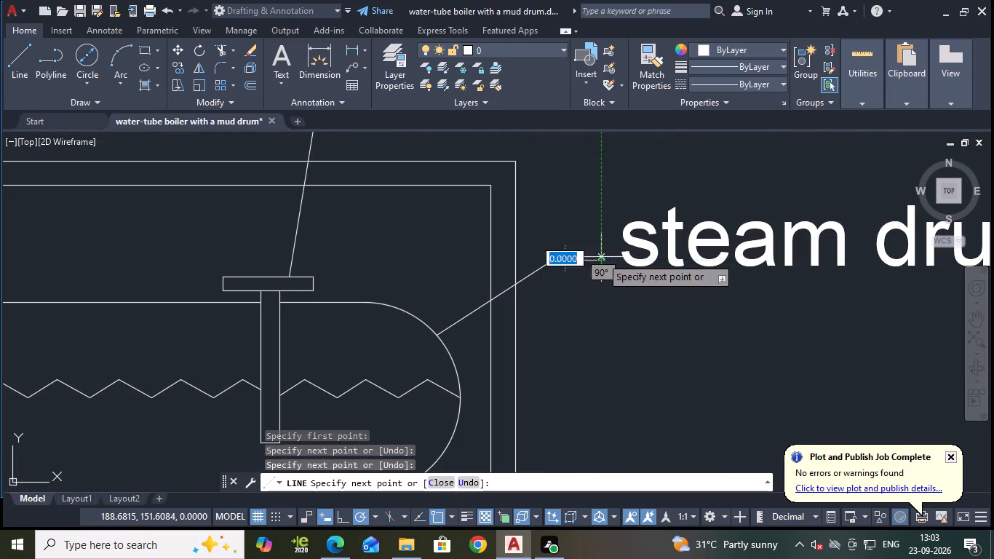
{"action": "key", "text": "Escape"}
Draw a leader from the side view's steam drum circle to "steam drum", ending in a horizontal segment about 3 units long.
{"action": "scroll", "coordinate": [616, 228], "scroll_direction": "down", "scroll_amount": 2}
{"action": "middle_click_drag", "start_coordinate": [715, 274], "coordinate": [653, 264]}
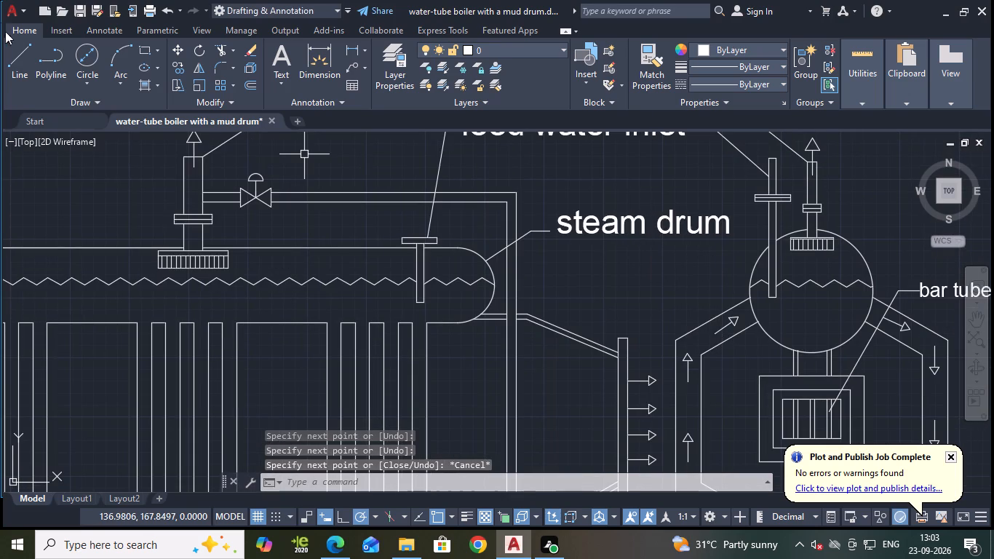
{"action": "left_click", "coordinate": [18, 49]}
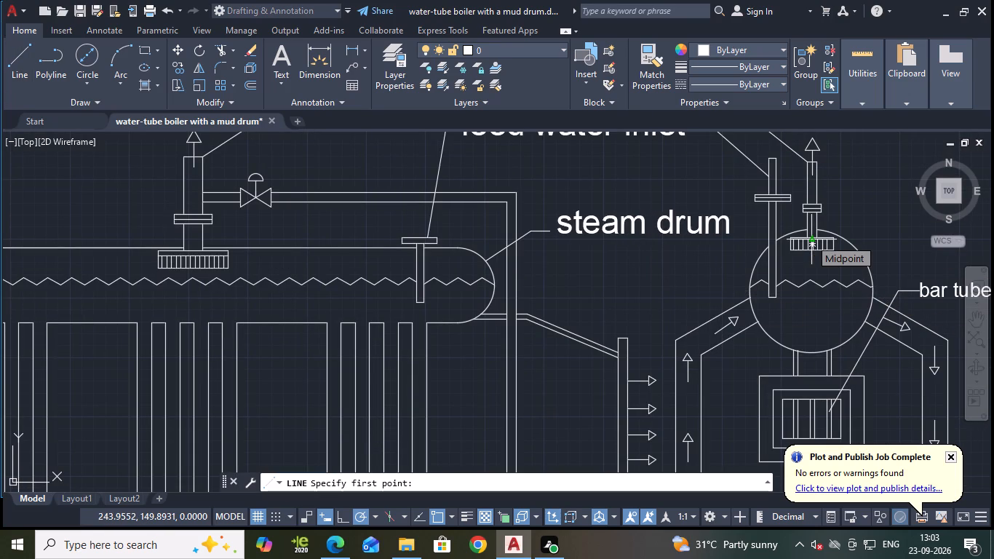
{"action": "scroll", "coordinate": [800, 242], "scroll_direction": "up", "scroll_amount": 1}
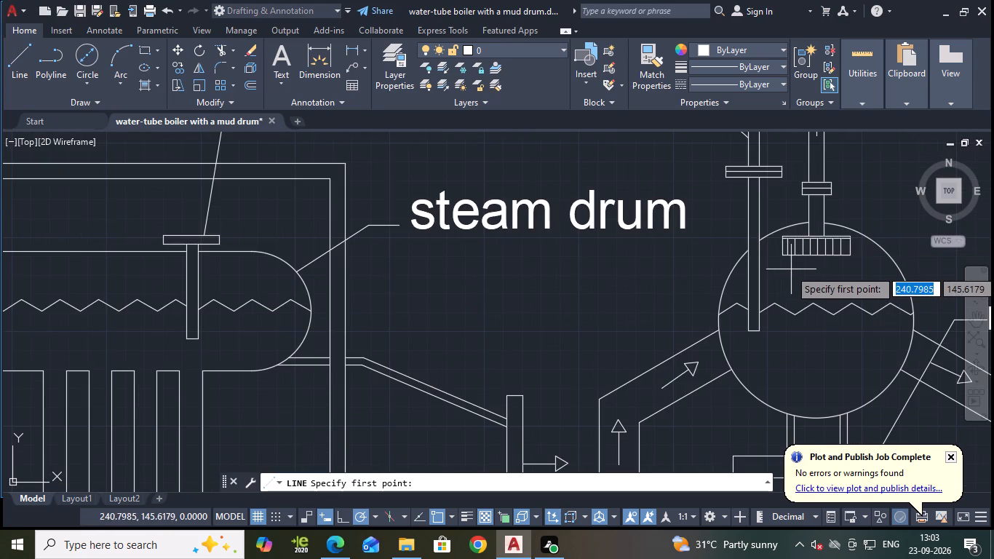
{"action": "left_click", "coordinate": [744, 256]}
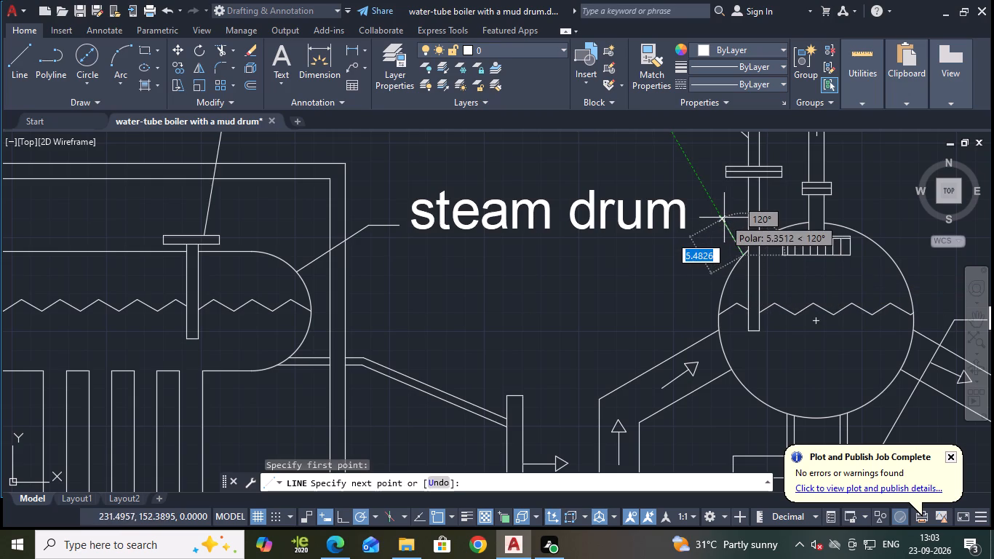
{"action": "left_click", "coordinate": [721, 215]}
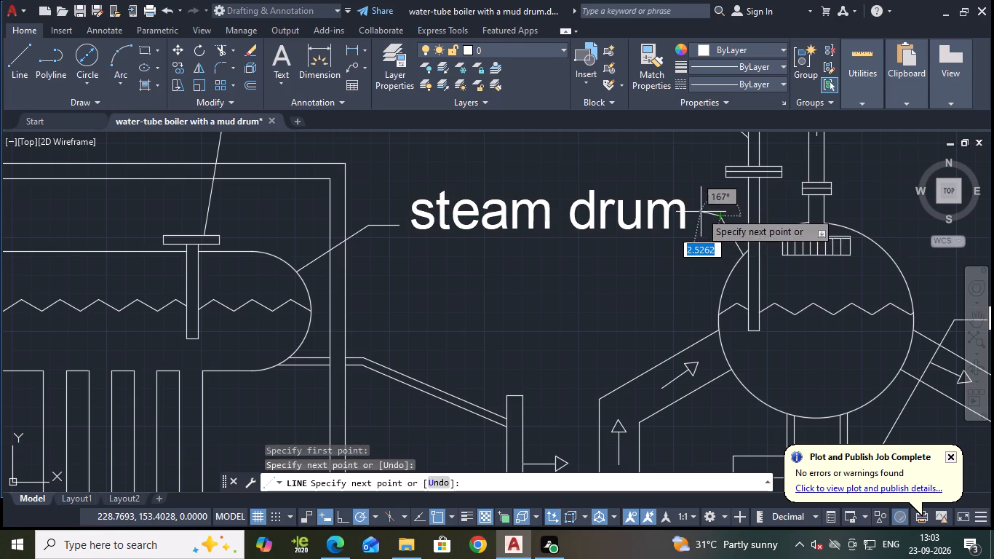
{"action": "left_click", "coordinate": [695, 213]}
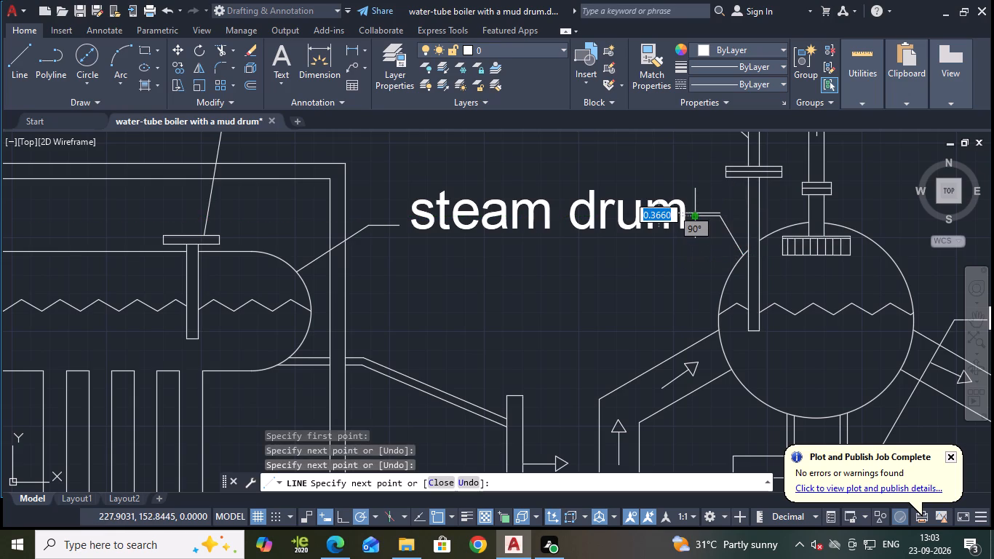
{"action": "key", "text": "Escape"}
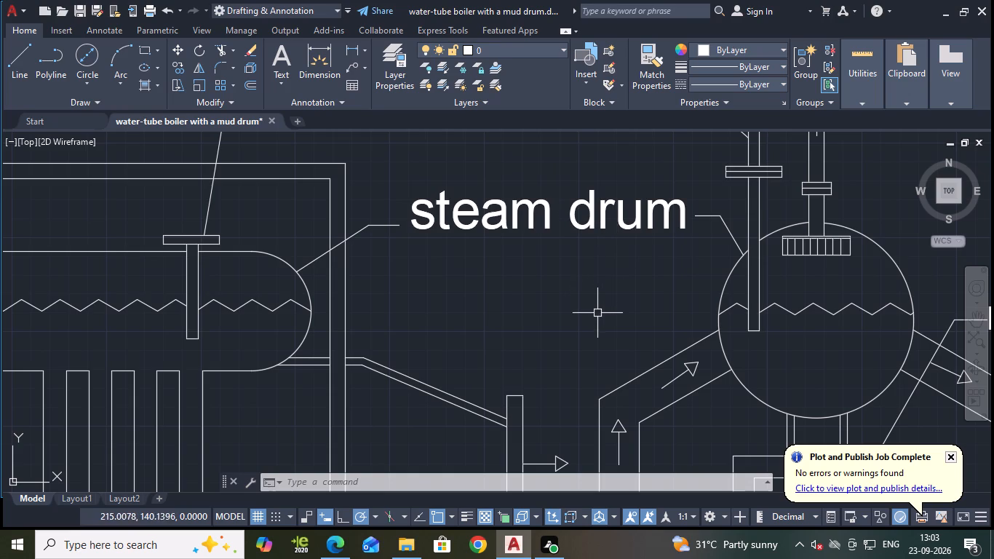
Offset the side view's left pipe outlines by 0.5, the outer one inward and the inner one outward.
{"action": "middle_click_drag", "start_coordinate": [599, 325], "coordinate": [565, 249]}
{"action": "scroll", "coordinate": [574, 268], "scroll_direction": "down", "scroll_amount": 1}
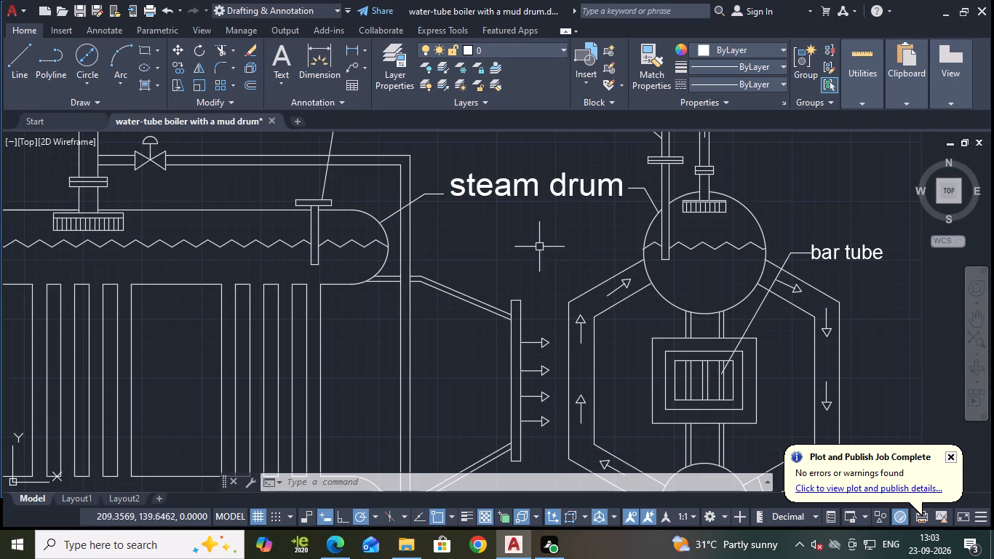
{"action": "middle_click_drag", "start_coordinate": [526, 236], "coordinate": [512, 215]}
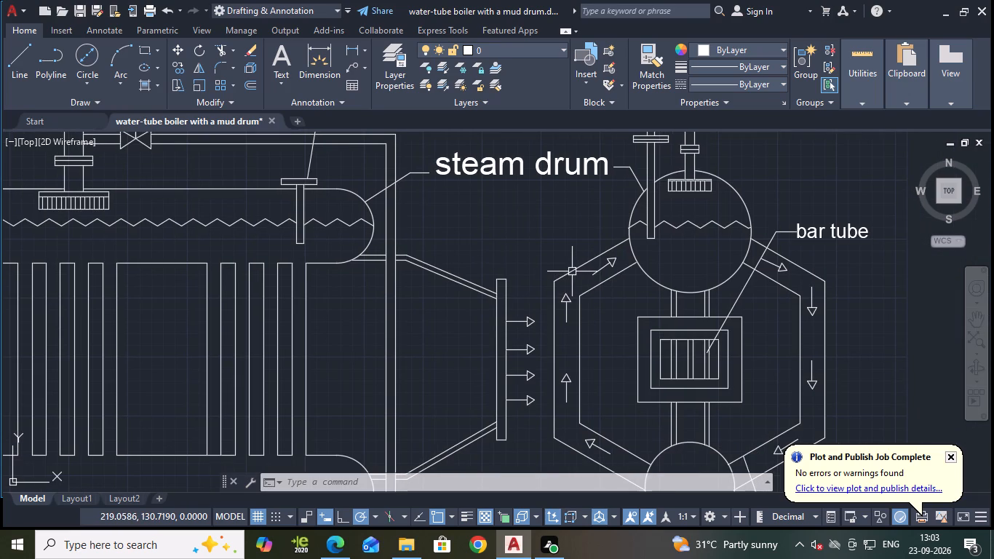
{"action": "left_click", "coordinate": [572, 271]}
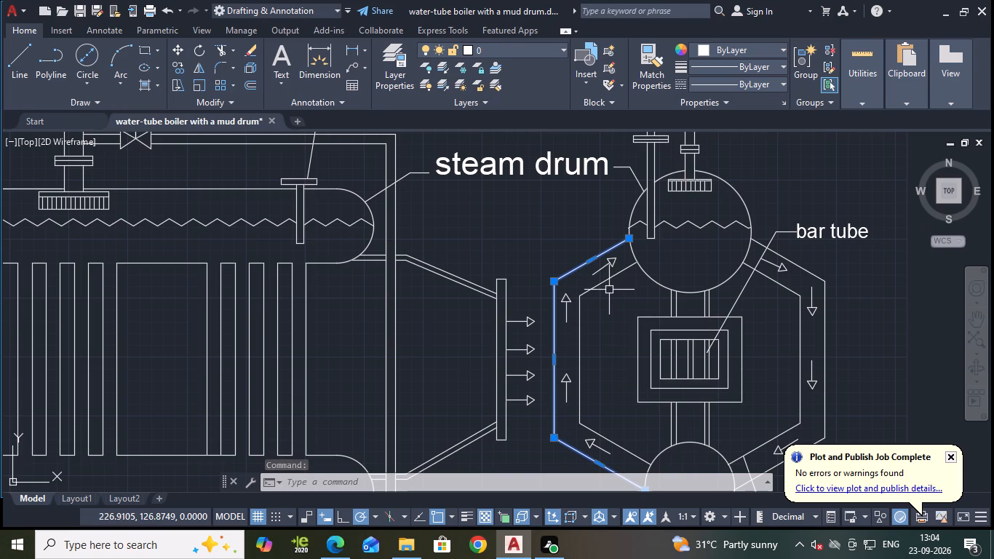
{"action": "key", "text": "o"}
{"action": "key", "text": "Return"}
{"action": "key", "text": "Return"}
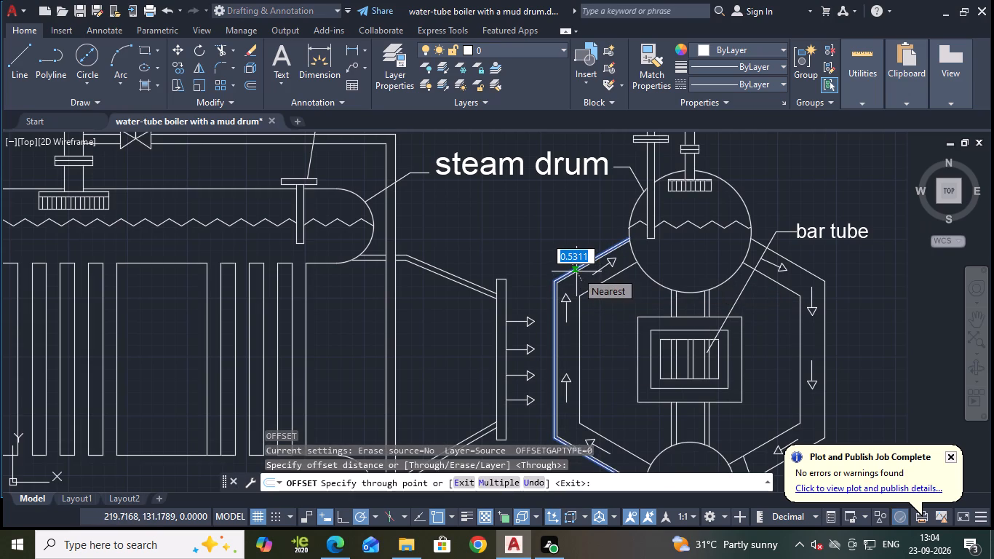
{"action": "type", "text": ".5"}
{"action": "key", "text": "Return"}
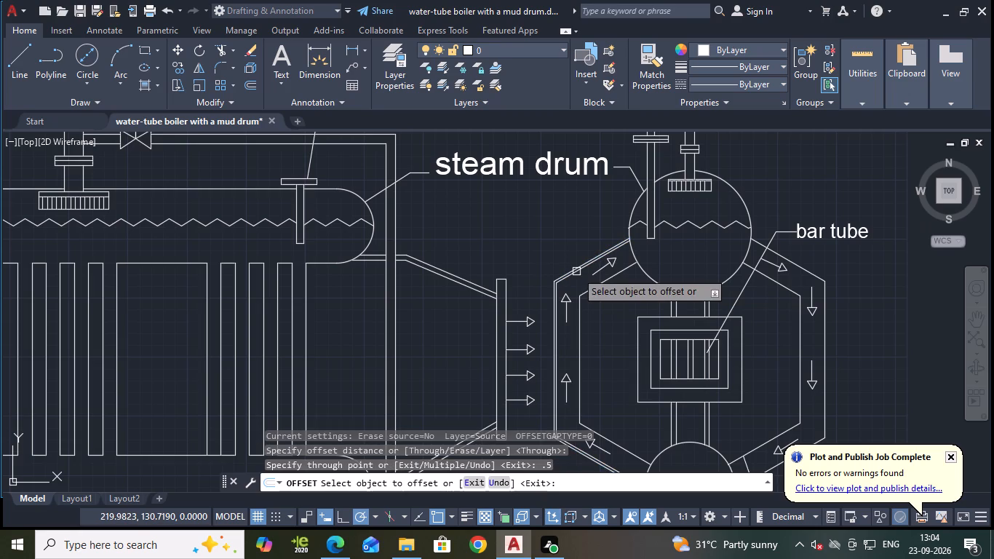
{"action": "left_click", "coordinate": [592, 291]}
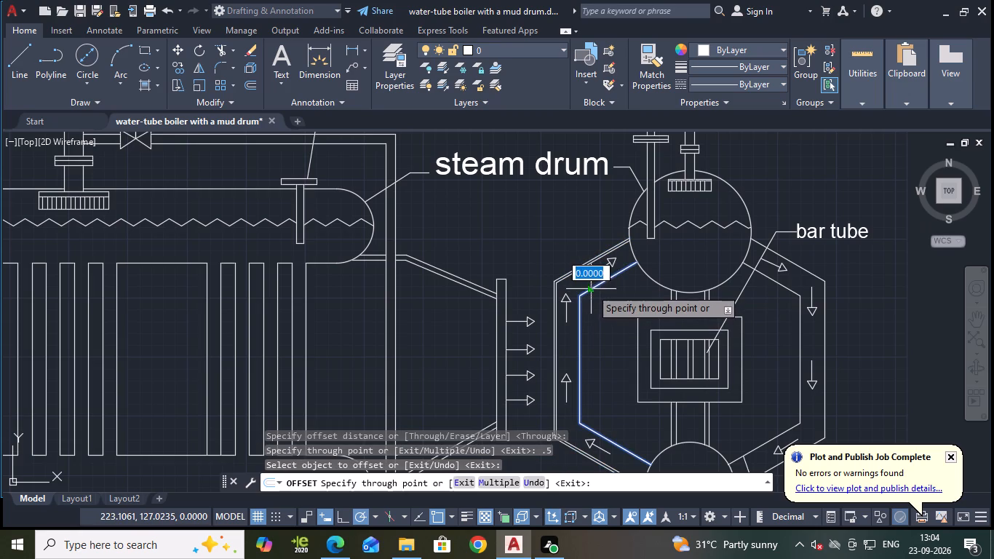
{"action": "type", "text": ".5"}
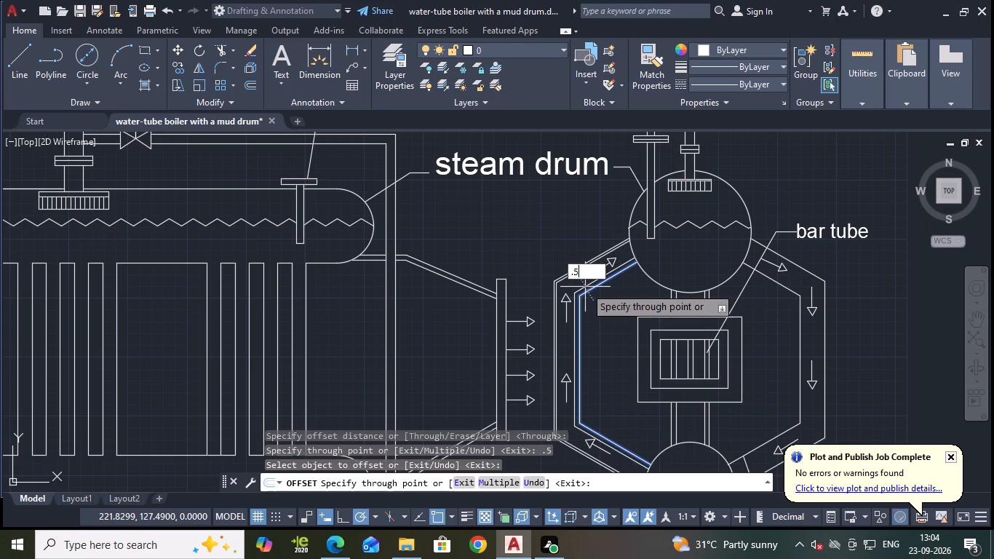
{"action": "key", "text": "Return"}
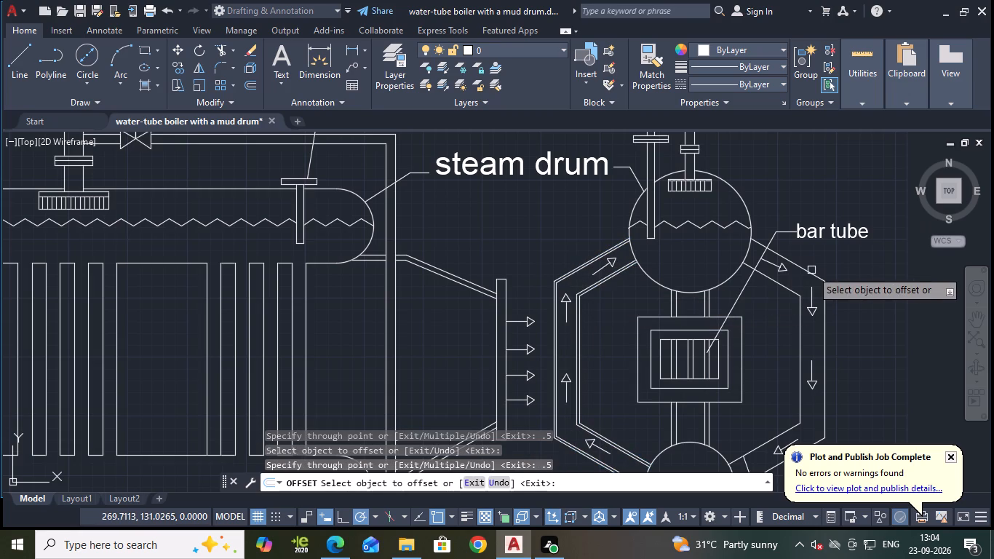
Offset the outer and inner outlines of the side view's right-hand downcomer pipe outward by 0.5.
{"action": "left_click", "coordinate": [811, 270]}
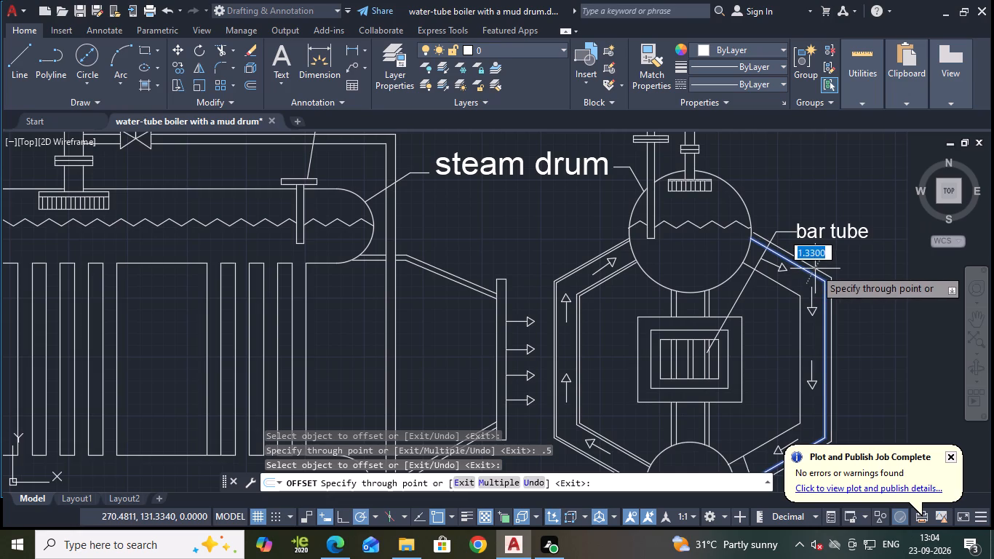
{"action": "type", "text": ".5"}
{"action": "key", "text": "Return"}
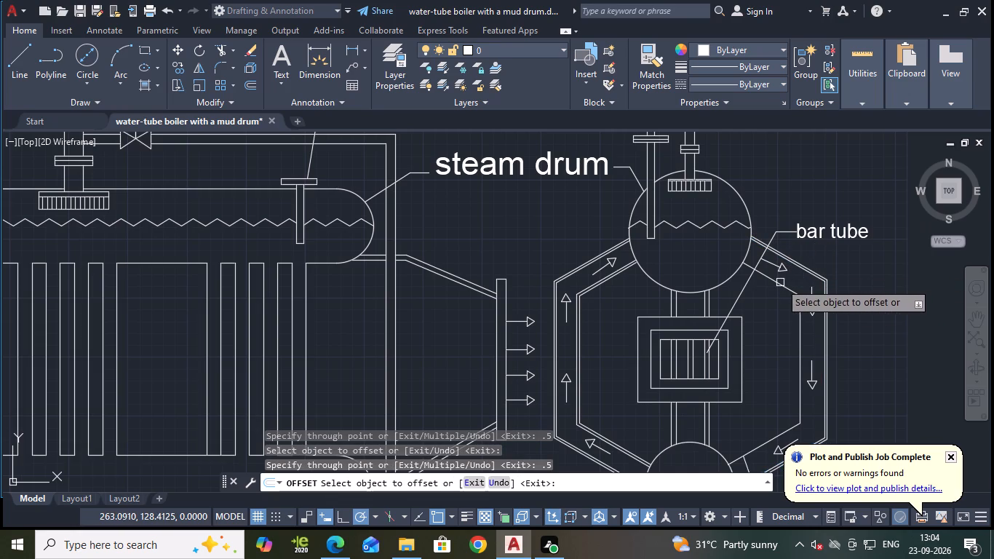
{"action": "left_click", "coordinate": [780, 282]}
{"action": "type", "text": ".5"}
{"action": "key", "text": "Return"}
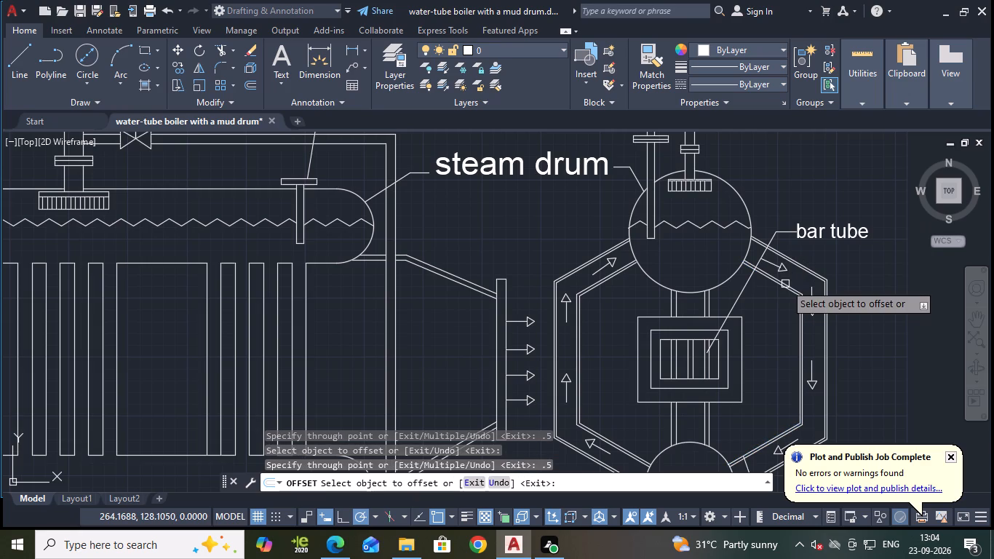
{"action": "scroll", "coordinate": [833, 300], "scroll_direction": "down", "scroll_amount": 2}
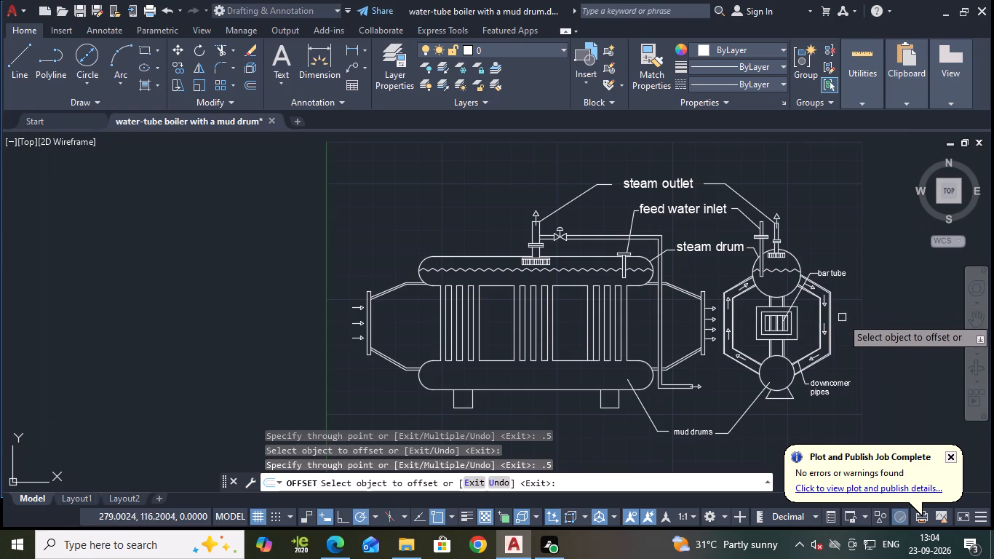
Extend the right outer pipe's offset line and the left inner pipe's line to the side view's mud drum circle.
{"action": "scroll", "coordinate": [835, 352], "scroll_direction": "up", "scroll_amount": 1}
{"action": "middle_click_drag", "start_coordinate": [850, 344], "coordinate": [777, 279]}
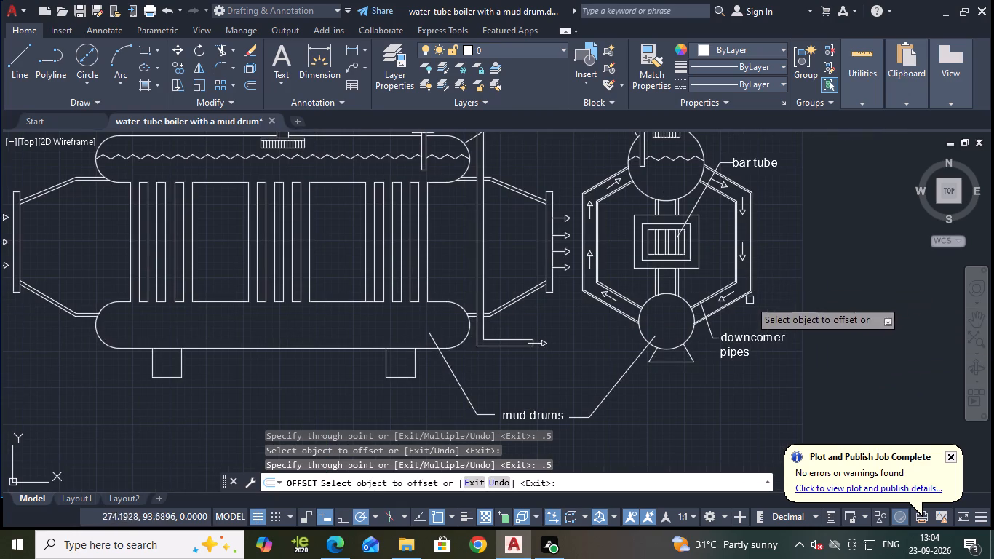
{"action": "scroll", "coordinate": [664, 318], "scroll_direction": "up", "scroll_amount": 2}
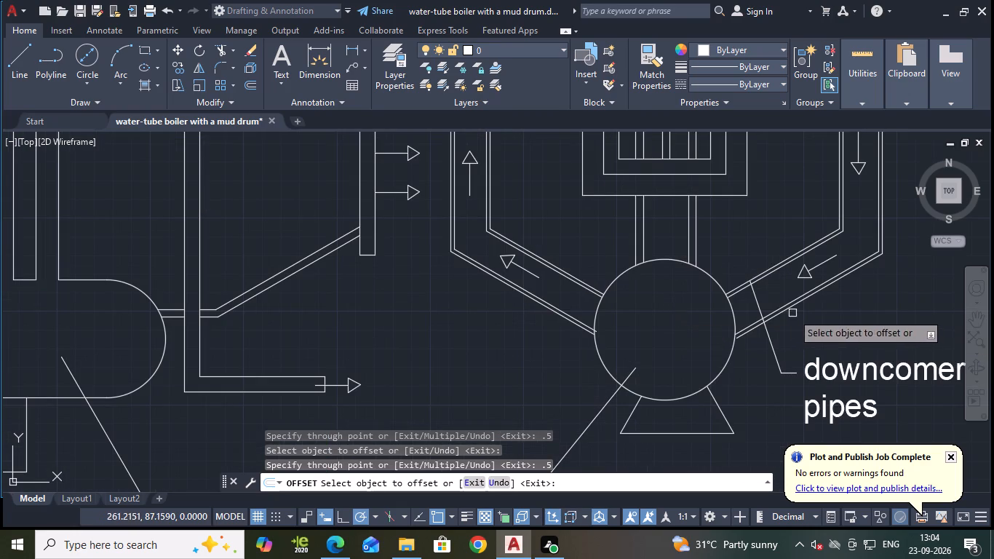
{"action": "scroll", "coordinate": [780, 310], "scroll_direction": "up", "scroll_amount": 1}
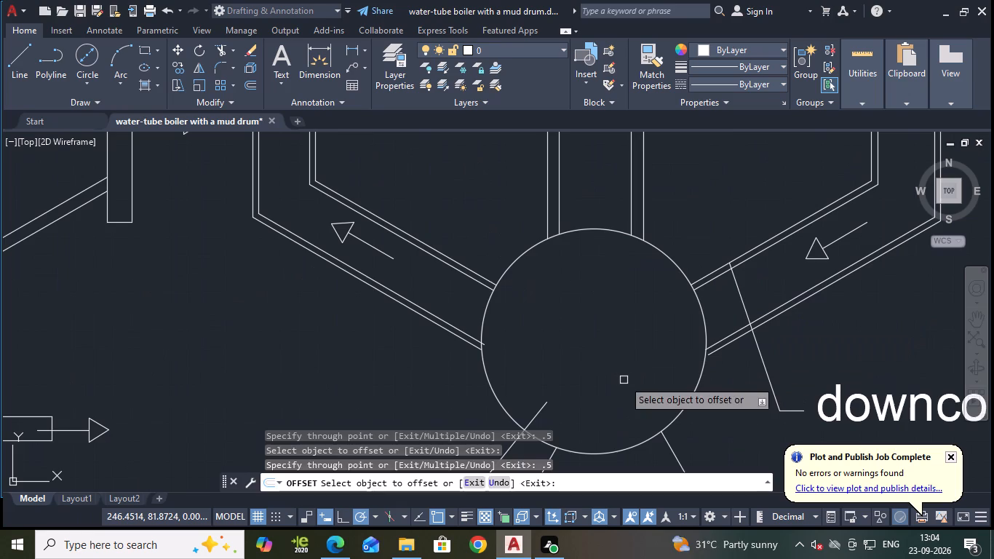
{"action": "key", "text": "Escape"}
{"action": "type", "text": "ex"}
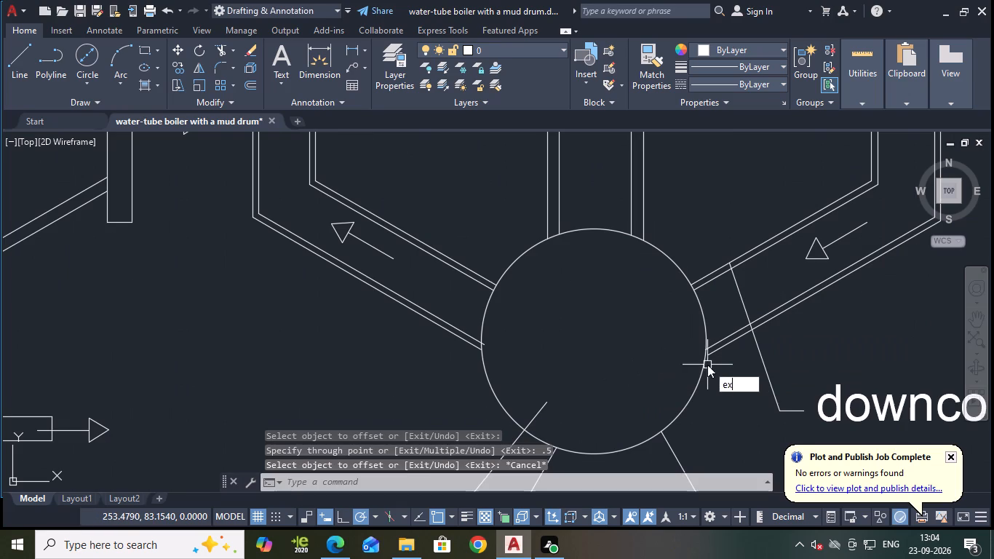
{"action": "key", "text": "Return"}
{"action": "left_click", "coordinate": [713, 351]}
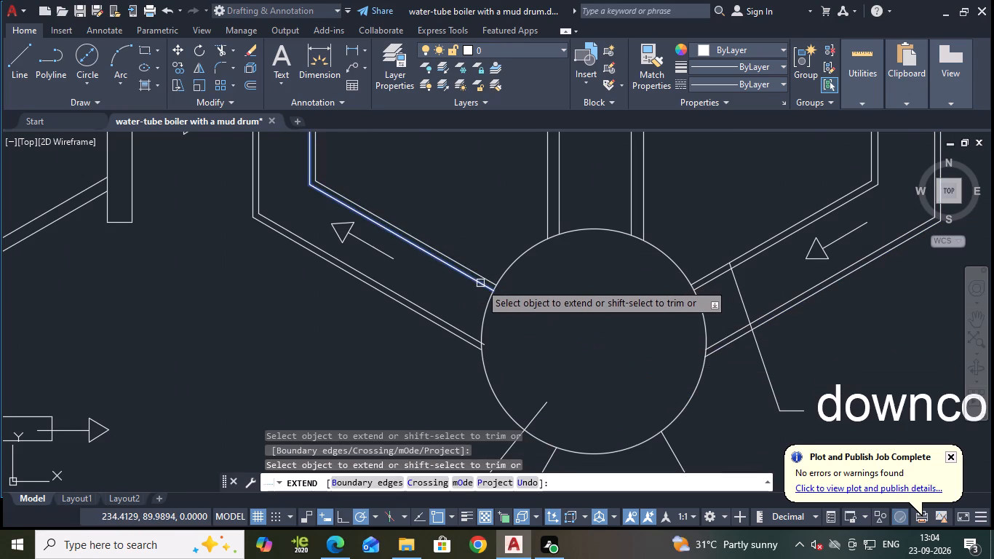
{"action": "left_click", "coordinate": [480, 283]}
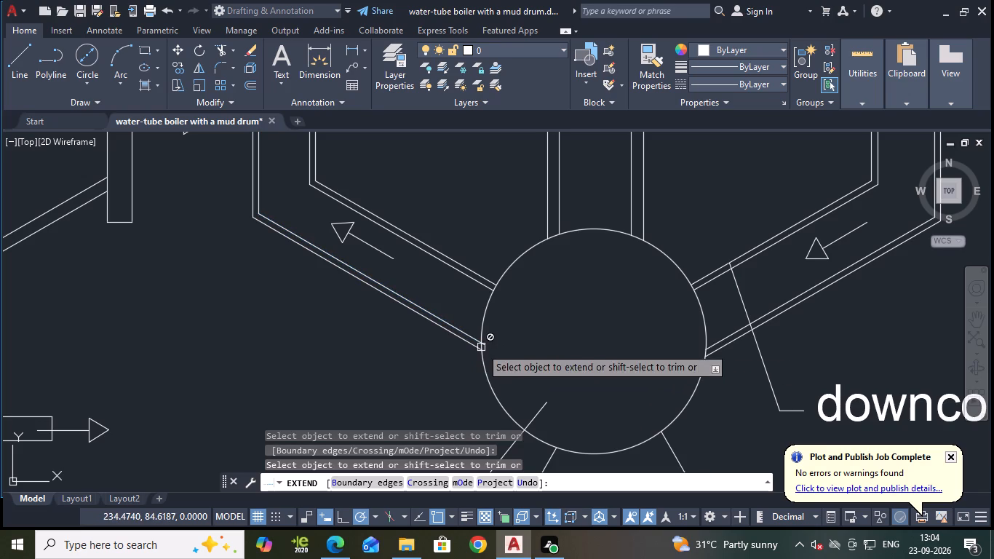
{"action": "scroll", "coordinate": [493, 338], "scroll_direction": "up", "scroll_amount": 3}
{"action": "key", "text": "Escape"}
Trim the left outer pipe's offset line ends that protrude inside the side view's mud drum and steam drum circles.
{"action": "type", "text": "tr"}
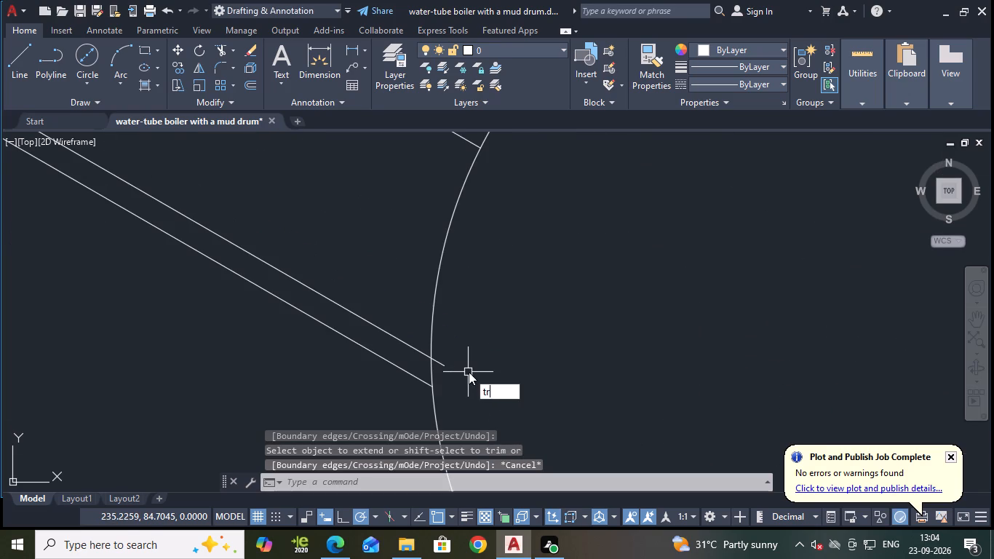
{"action": "key", "text": "Return"}
{"action": "left_click", "coordinate": [442, 361]}
{"action": "scroll", "coordinate": [499, 325], "scroll_direction": "down", "scroll_amount": 3}
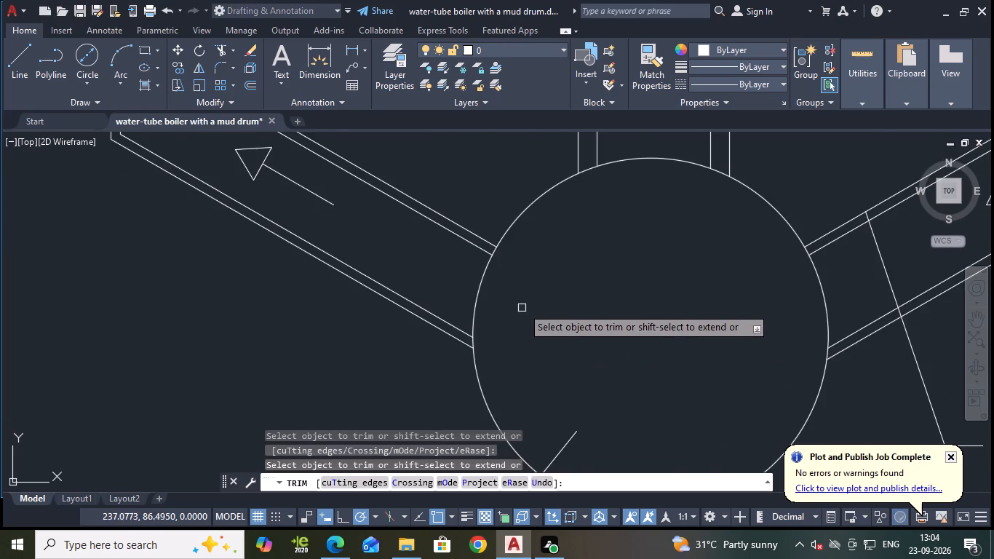
{"action": "scroll", "coordinate": [523, 306], "scroll_direction": "down", "scroll_amount": 2}
{"action": "scroll", "coordinate": [634, 305], "scroll_direction": "up", "scroll_amount": 2}
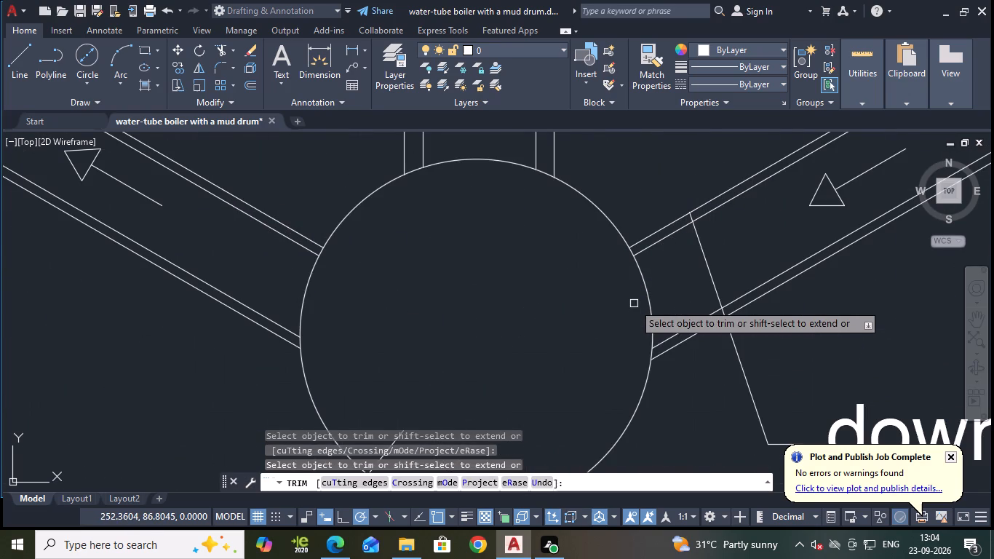
{"action": "scroll", "coordinate": [634, 304], "scroll_direction": "down", "scroll_amount": 3}
{"action": "middle_click_drag", "start_coordinate": [662, 230], "coordinate": [651, 410]}
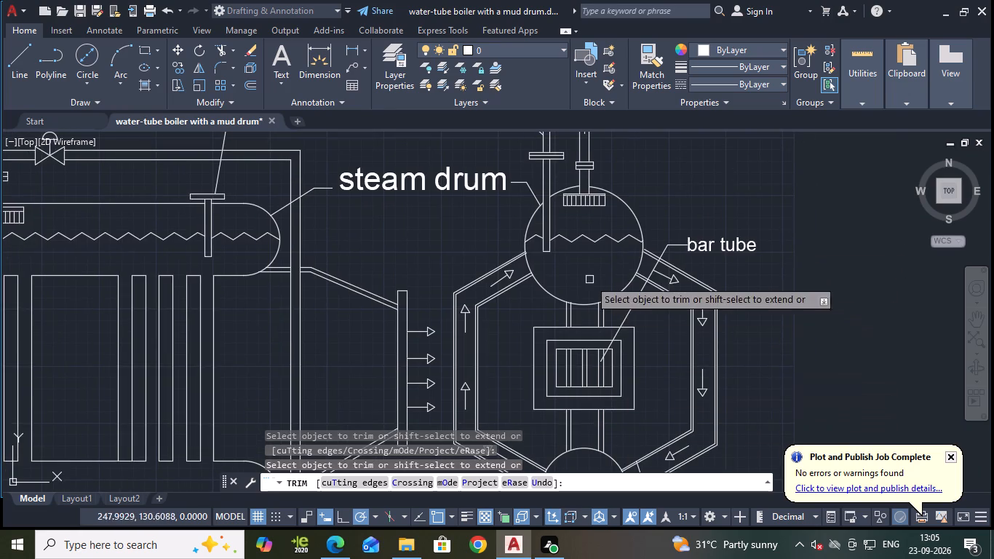
{"action": "scroll", "coordinate": [541, 270], "scroll_direction": "up", "scroll_amount": 3}
{"action": "middle_click_drag", "start_coordinate": [501, 205], "coordinate": [568, 401]}
{"action": "scroll", "coordinate": [544, 391], "scroll_direction": "up", "scroll_amount": 2}
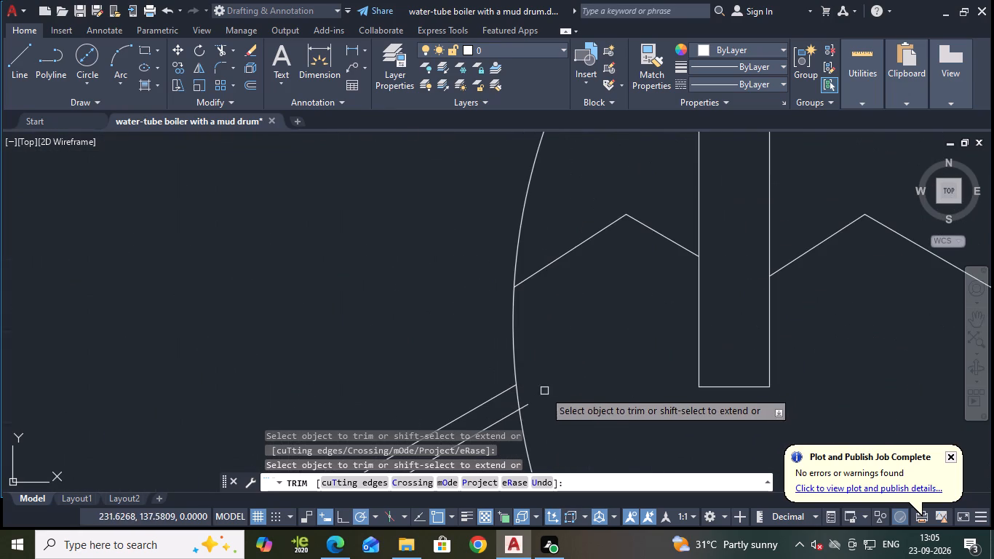
{"action": "left_click", "coordinate": [526, 411]}
{"action": "scroll", "coordinate": [558, 400], "scroll_direction": "down", "scroll_amount": 4}
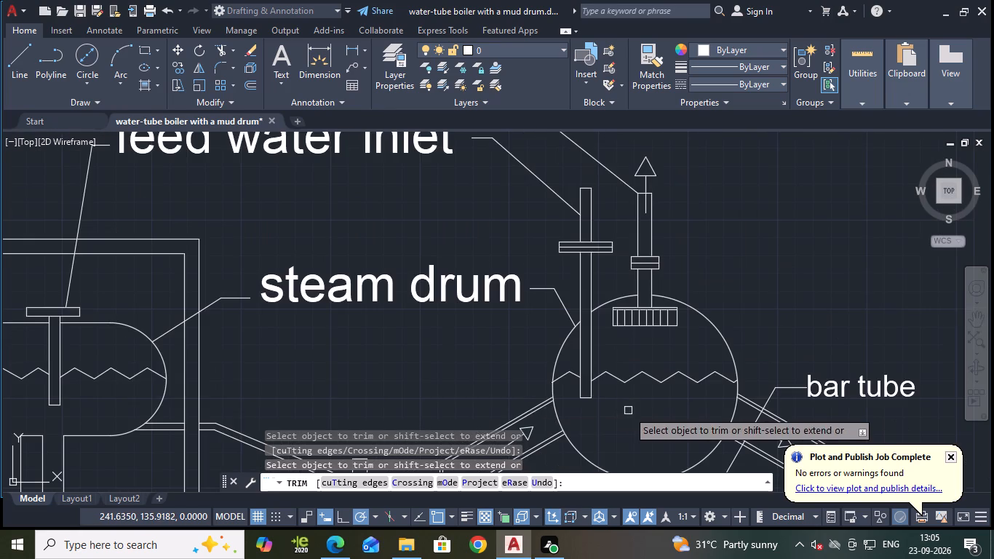
{"action": "middle_click_drag", "start_coordinate": [628, 411], "coordinate": [526, 290]}
{"action": "scroll", "coordinate": [565, 295], "scroll_direction": "up", "scroll_amount": 1}
{"action": "key", "text": "Escape"}
Extend the left inner pipe line and the right outer and inner pipe lines to the side view's steam drum circle.
{"action": "type", "text": "ex"}
{"action": "key", "text": "Return"}
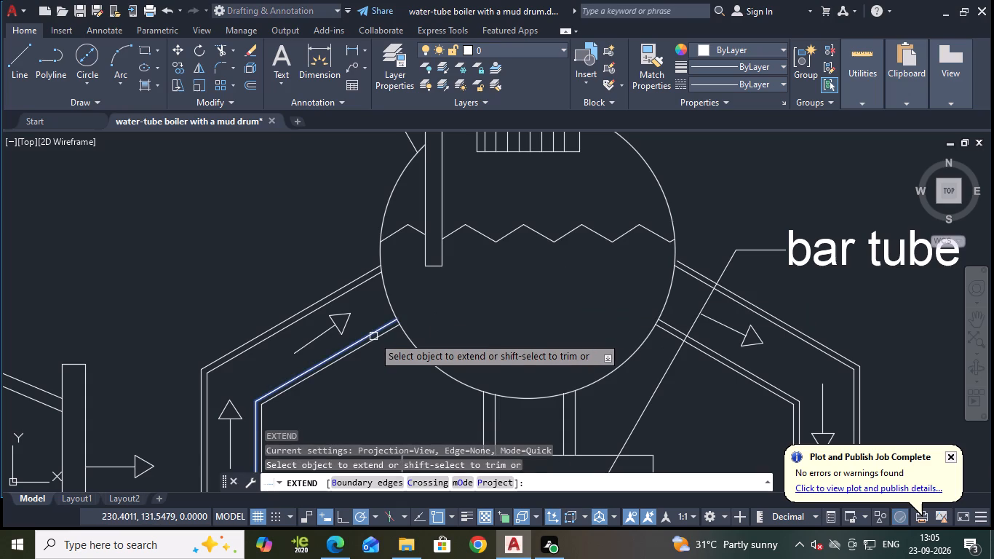
{"action": "left_click", "coordinate": [373, 336]}
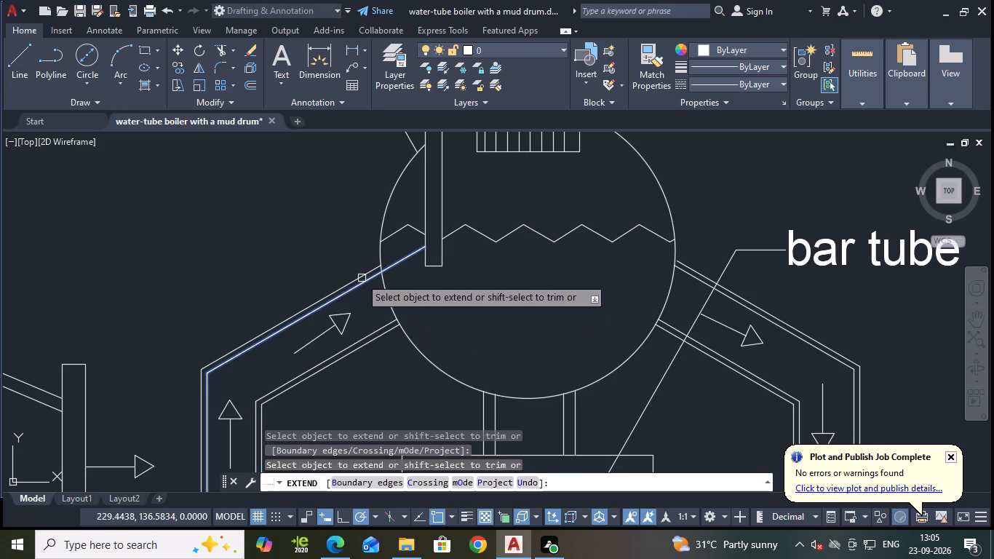
{"action": "left_click", "coordinate": [694, 276]}
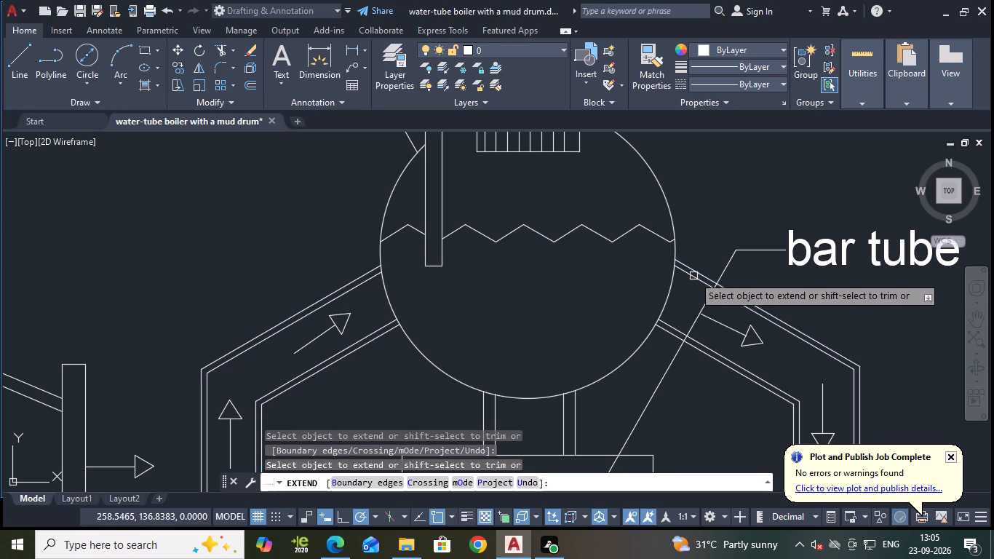
{"action": "left_click", "coordinate": [671, 327]}
{"action": "scroll", "coordinate": [600, 328], "scroll_direction": "down", "scroll_amount": 2}
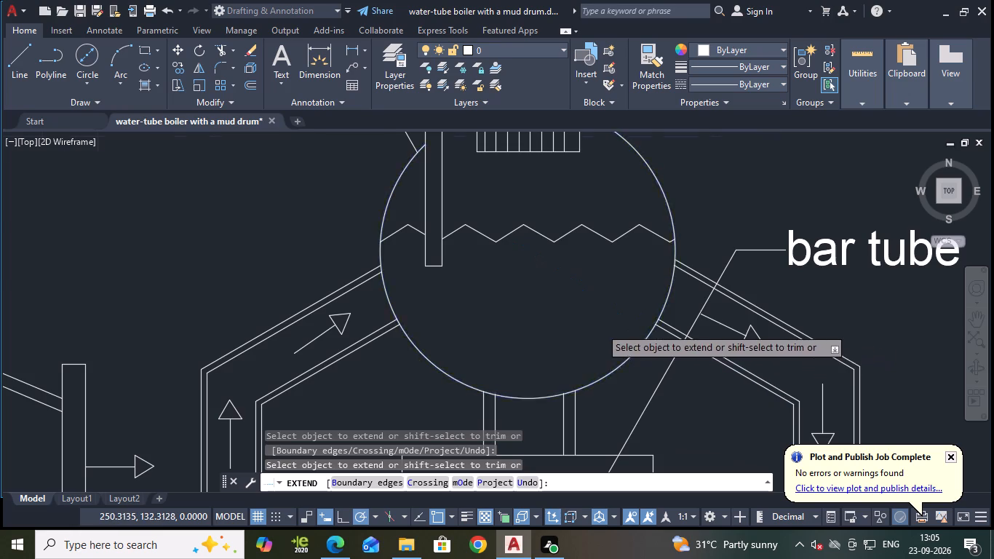
{"action": "key", "text": "Escape"}
Save the drawing.
{"action": "key", "text": "ctrl+s"}
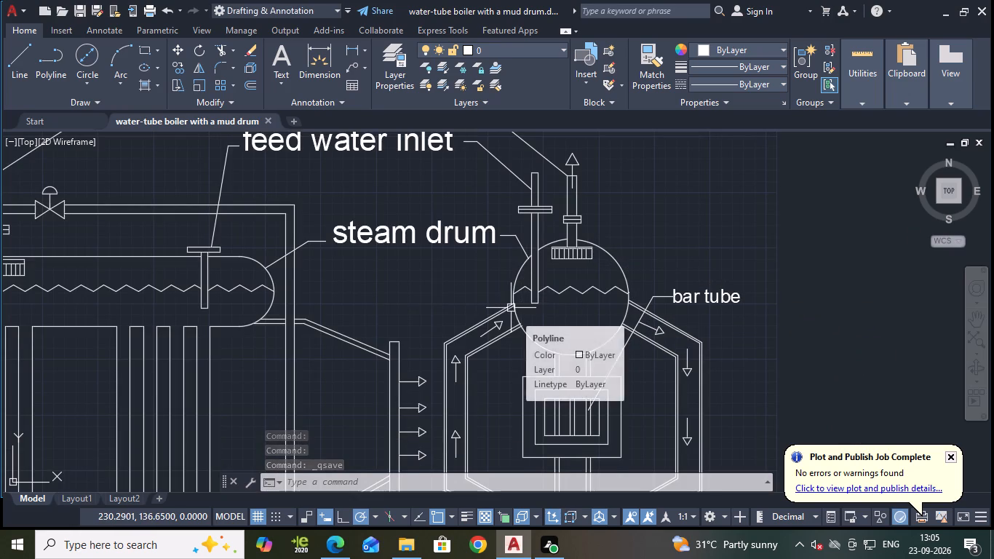
{"action": "scroll", "coordinate": [511, 307], "scroll_direction": "down", "scroll_amount": 1}
{"action": "key", "text": "ctrl+s"}
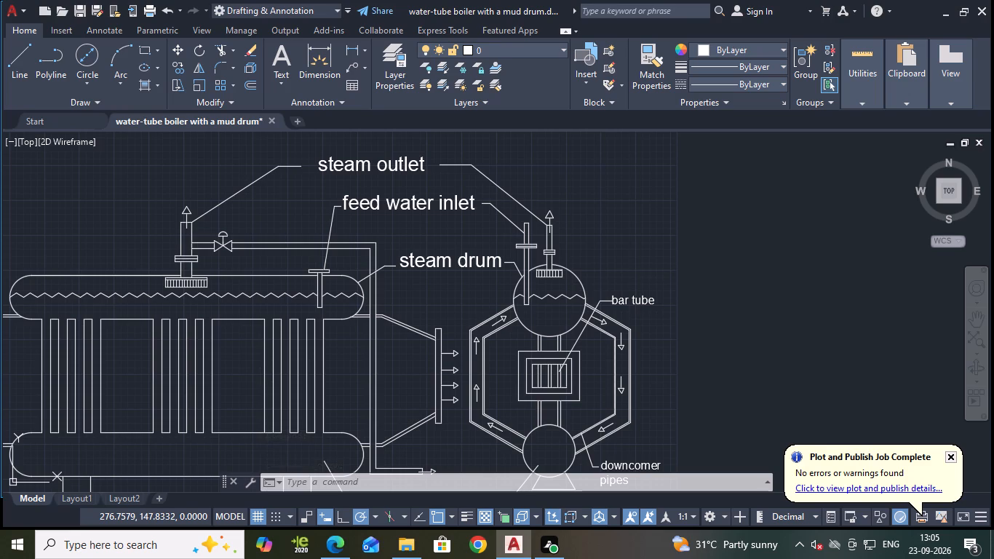
Copy the "steam drum" label and paste it just below the front view's lower outlet pipe with the arrow.
{"action": "scroll", "coordinate": [613, 236], "scroll_direction": "down", "scroll_amount": 1}
{"action": "middle_click_drag", "start_coordinate": [613, 236], "coordinate": [687, 194]}
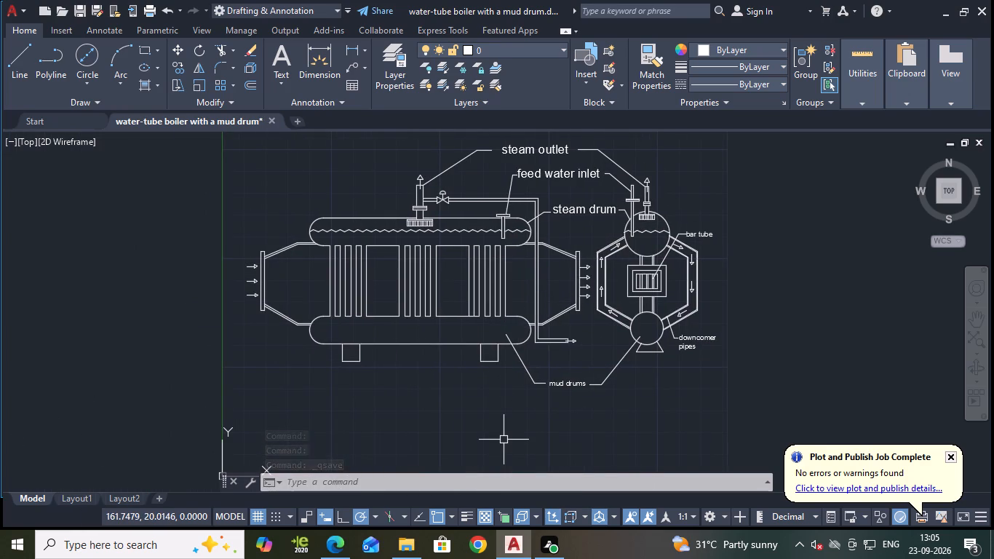
{"action": "scroll", "coordinate": [600, 352], "scroll_direction": "up", "scroll_amount": 2}
{"action": "scroll", "coordinate": [611, 348], "scroll_direction": "down", "scroll_amount": 2}
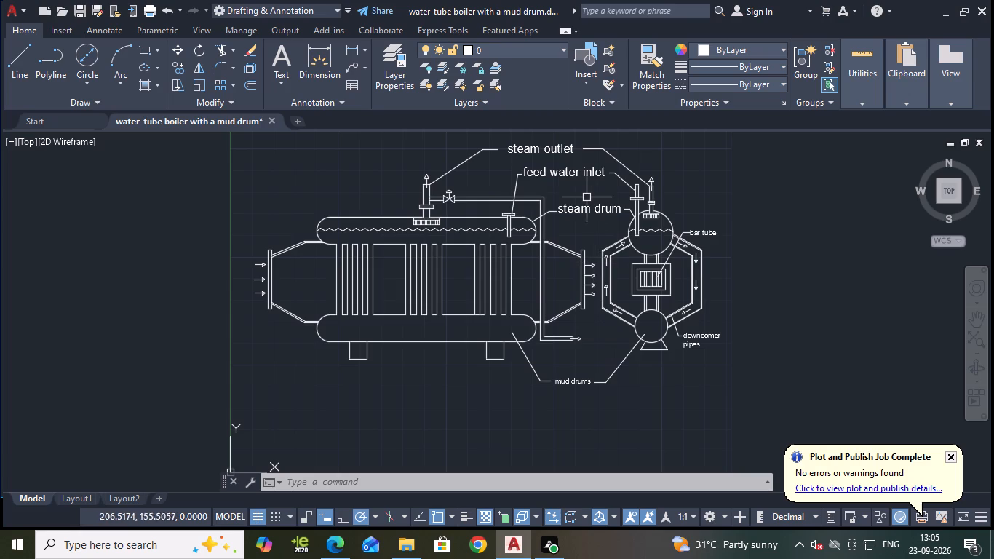
{"action": "left_click", "coordinate": [588, 210]}
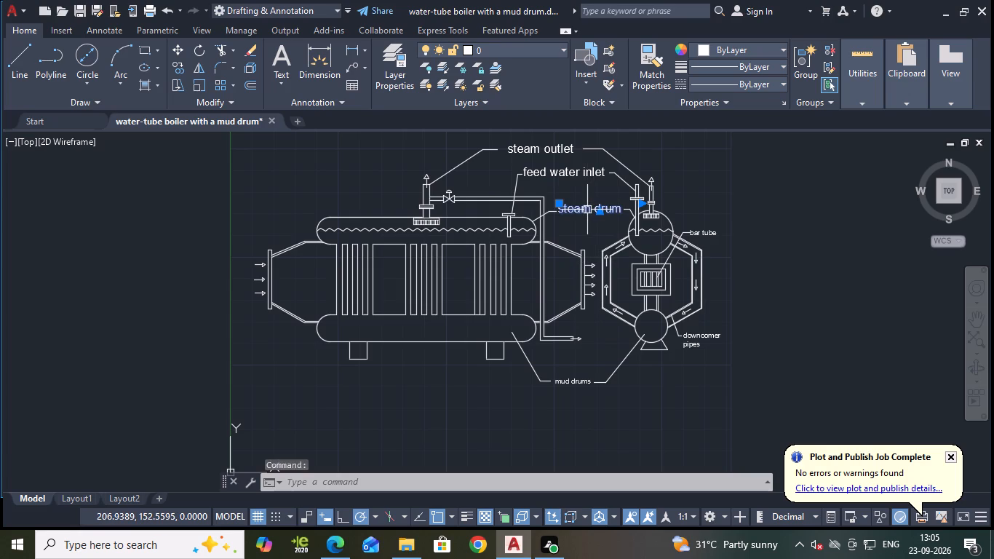
{"action": "key", "text": "ctrl+c"}
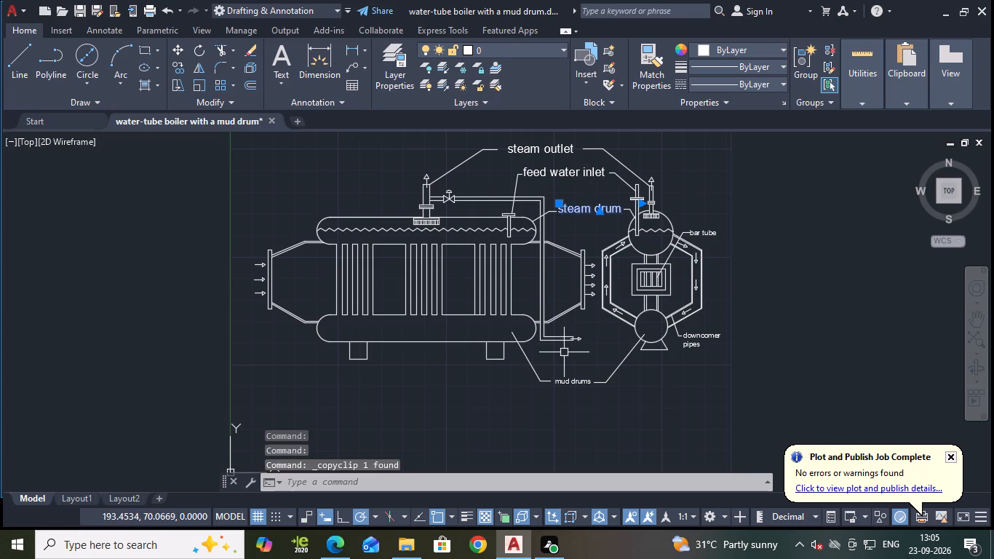
{"action": "key", "text": "ctrl+v"}
{"action": "scroll", "coordinate": [552, 352], "scroll_direction": "up", "scroll_amount": 1}
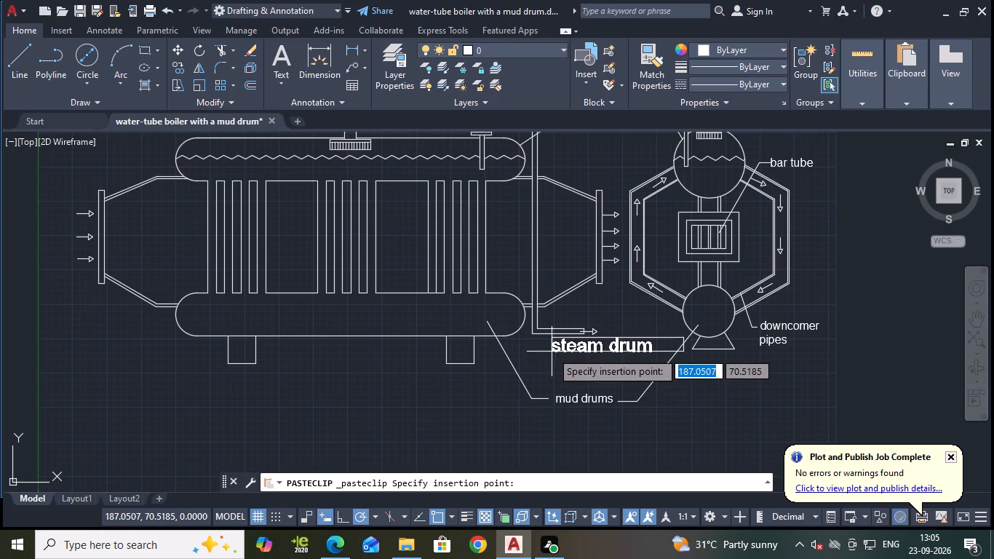
{"action": "left_click", "coordinate": [541, 350]}
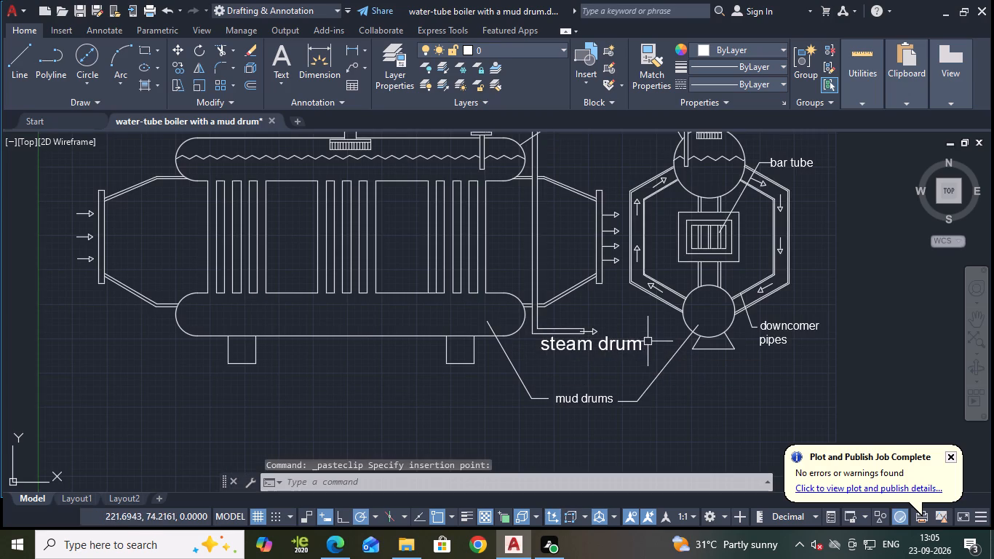
Change the pasted label's text to "super heated steam outlet".
{"action": "double_click", "coordinate": [643, 342]}
{"action": "left_click", "coordinate": [646, 349]}
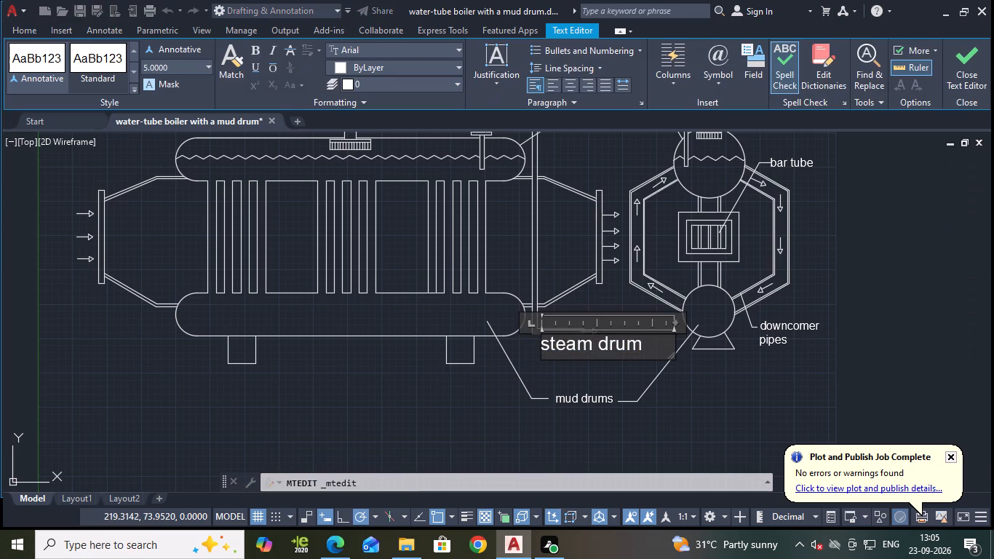
{"action": "key", "text": "BackSpace"}
{"action": "key", "text": "BackSpace"}
{"action": "key", "text": "BackSpace"}
{"action": "key", "text": "BackSpace"}
{"action": "key", "text": "BackSpace"}
{"action": "key", "text": "BackSpace"}
{"action": "key", "text": "BackSpace"}
{"action": "key", "text": "BackSpace"}
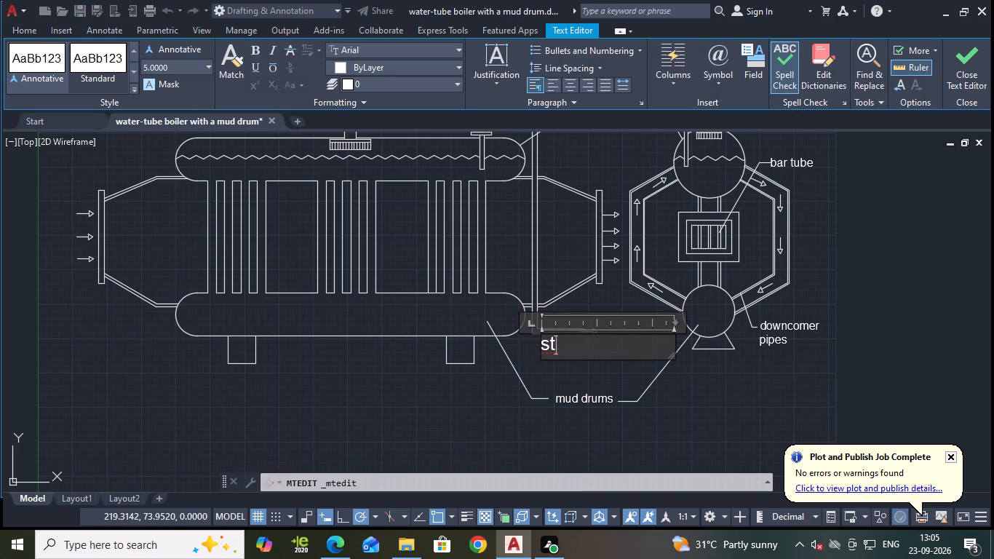
{"action": "key", "text": "BackSpace"}
{"action": "type", "text": "uper"}
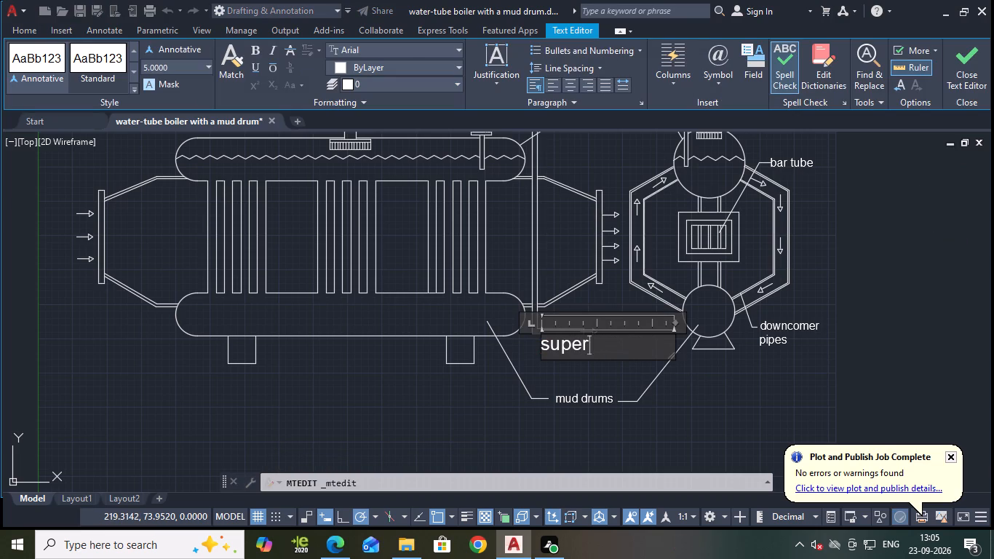
{"action": "key", "text": "space"}
{"action": "type", "text": "heated"}
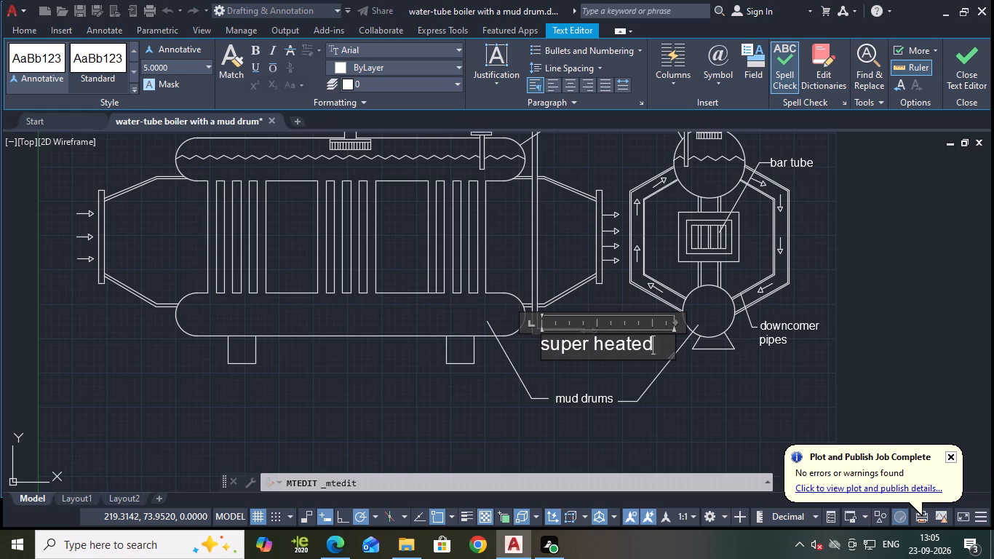
{"action": "key", "text": "space"}
{"action": "type", "text": "stea"}
{"action": "type", "text": "m oul"}
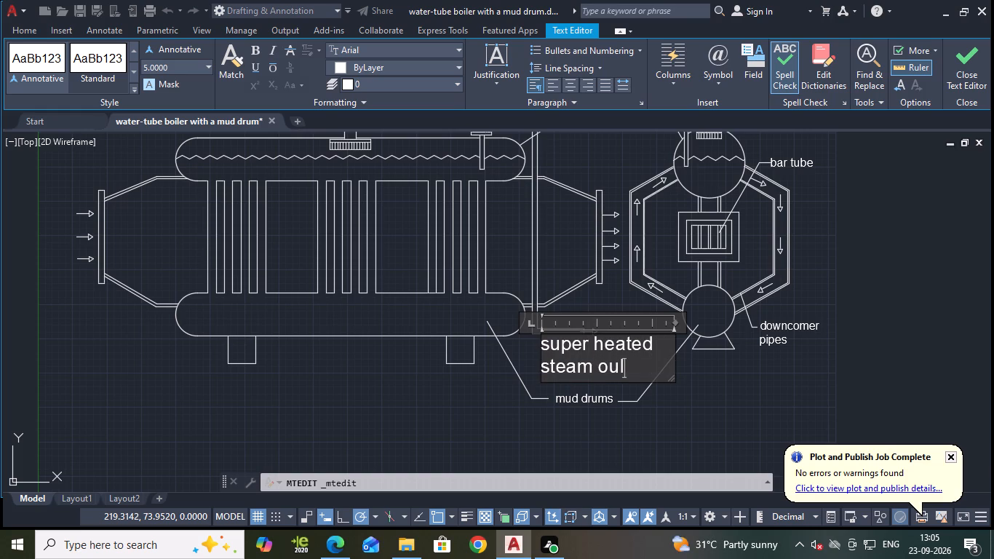
{"action": "key", "text": "BackSpace"}
{"action": "key", "text": "t"}
{"action": "type", "text": "let"}
{"action": "left_click", "coordinate": [978, 63]}
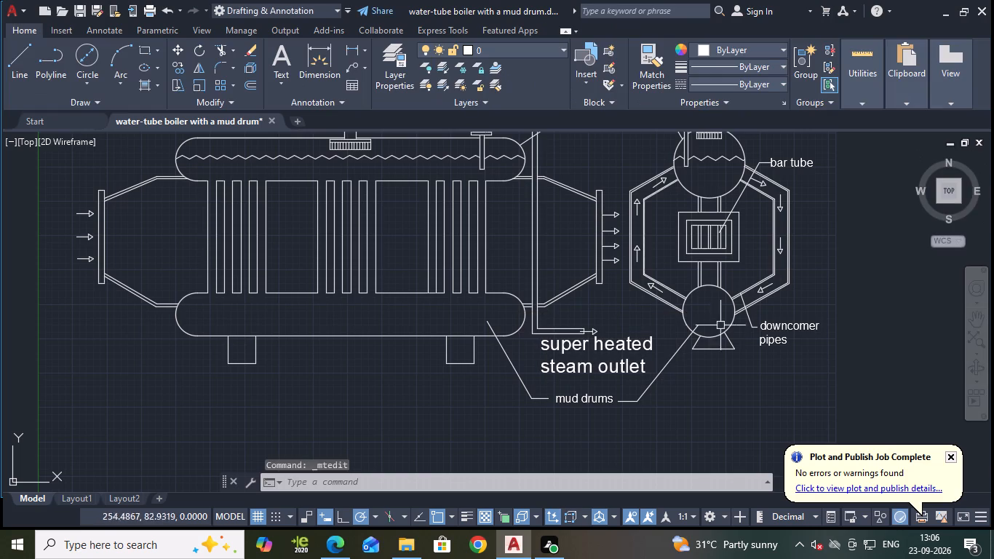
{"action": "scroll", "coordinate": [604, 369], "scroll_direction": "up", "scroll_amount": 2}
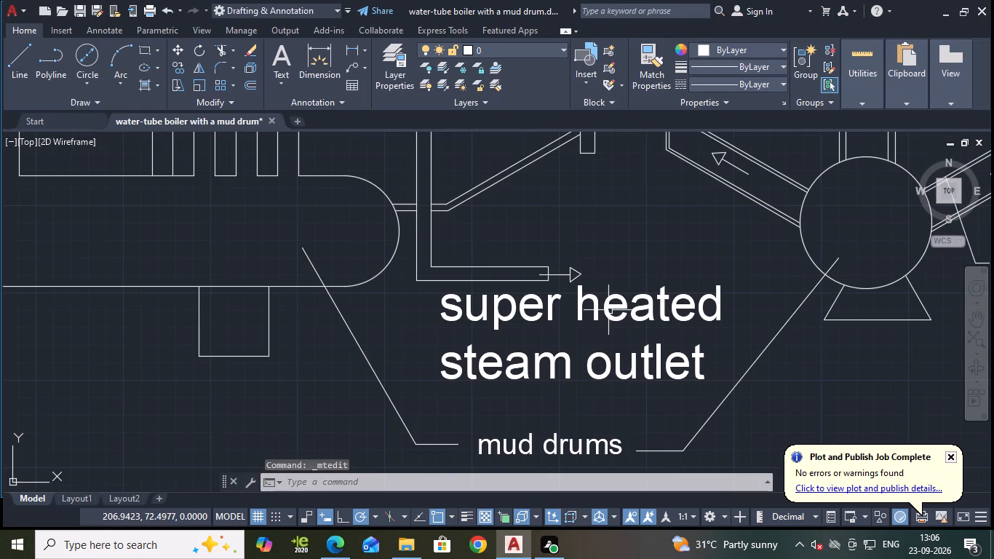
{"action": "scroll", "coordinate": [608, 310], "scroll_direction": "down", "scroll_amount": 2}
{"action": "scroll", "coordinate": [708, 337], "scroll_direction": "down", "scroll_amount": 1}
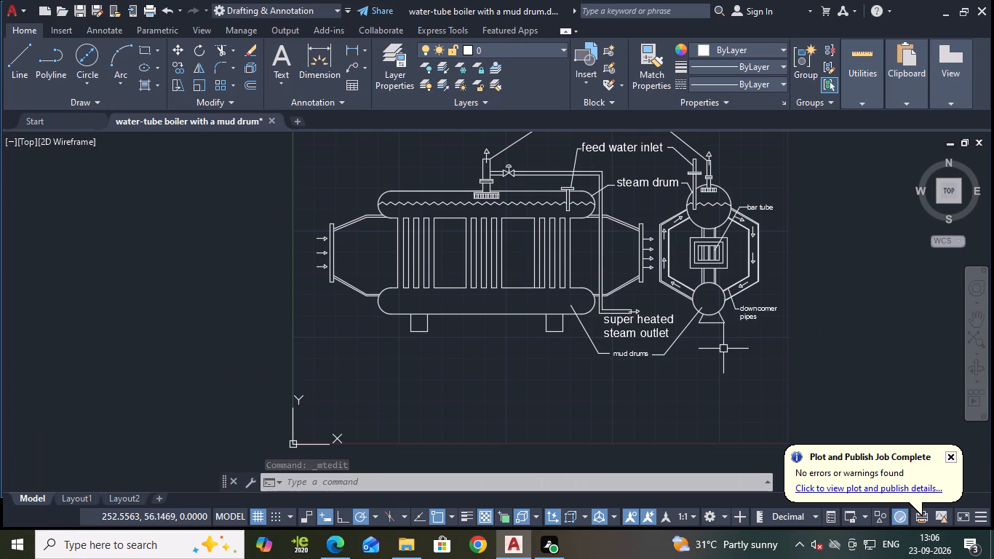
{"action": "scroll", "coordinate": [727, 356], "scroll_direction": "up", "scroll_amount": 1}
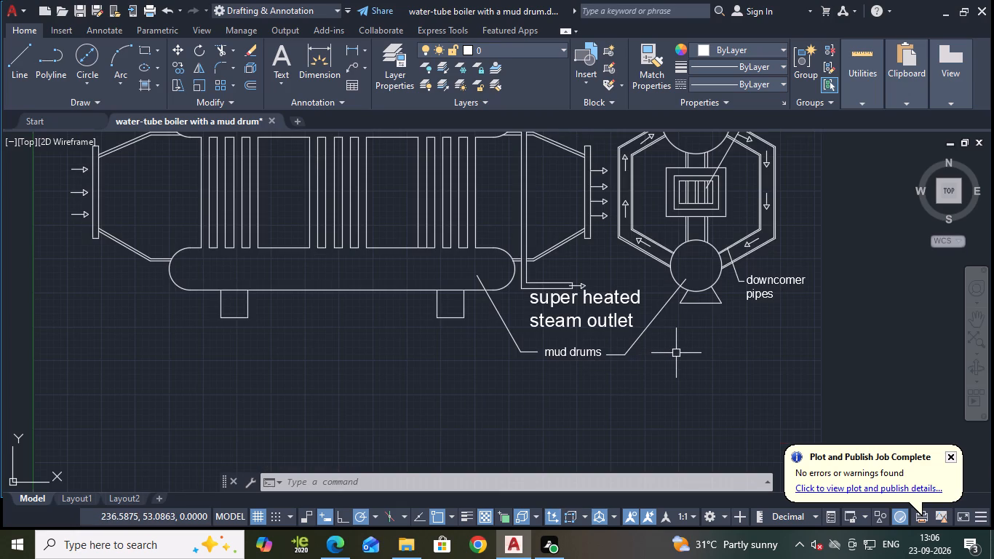
Save the drawing.
{"action": "key", "text": "ctrl+s"}
{"action": "middle_click_drag", "start_coordinate": [475, 328], "coordinate": [490, 362]}
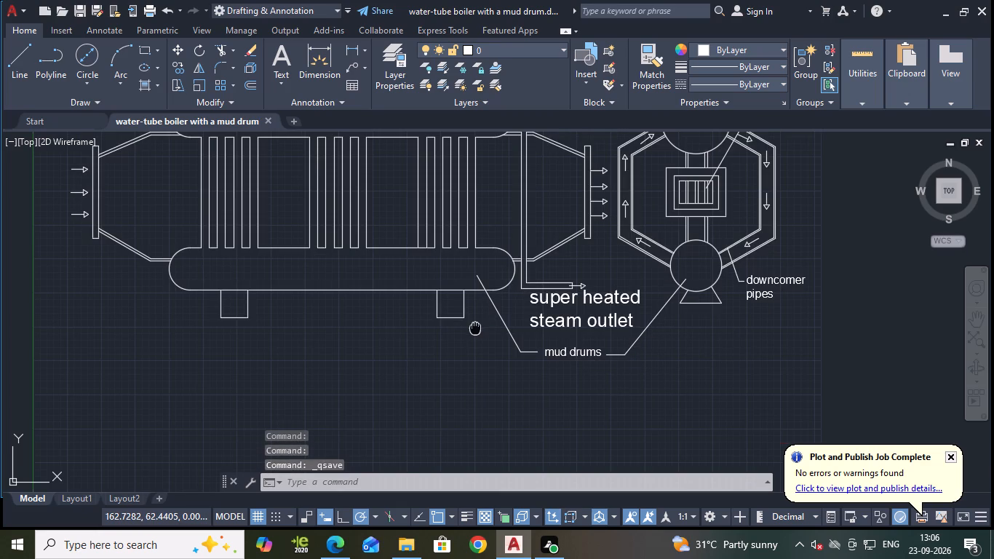
{"action": "middle_click_drag", "start_coordinate": [490, 362], "coordinate": [468, 408]}
{"action": "key", "text": "ctrl+s"}
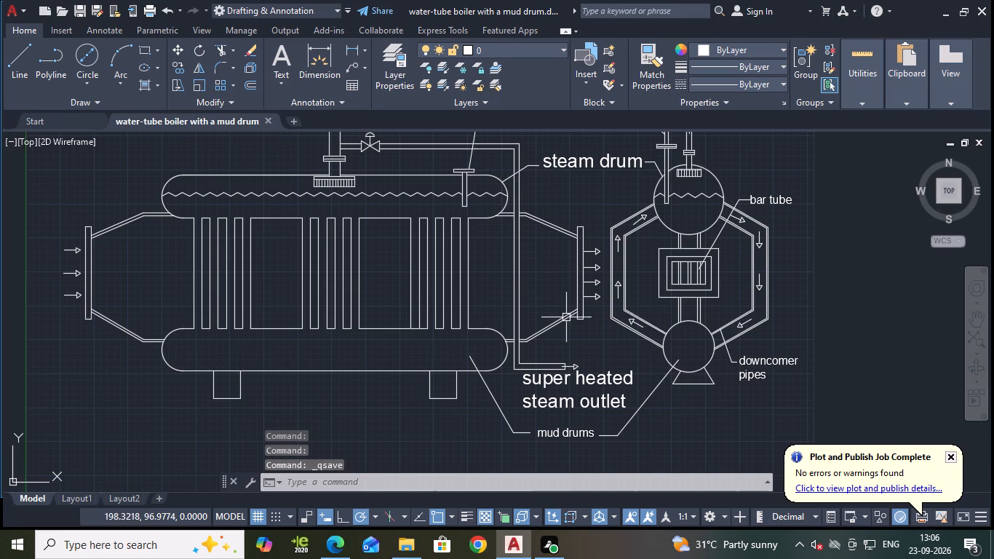
Copy the "super heated steam outlet" label and paste it over the vertical steam pipe near the front view's outlet end.
{"action": "left_click", "coordinate": [587, 378]}
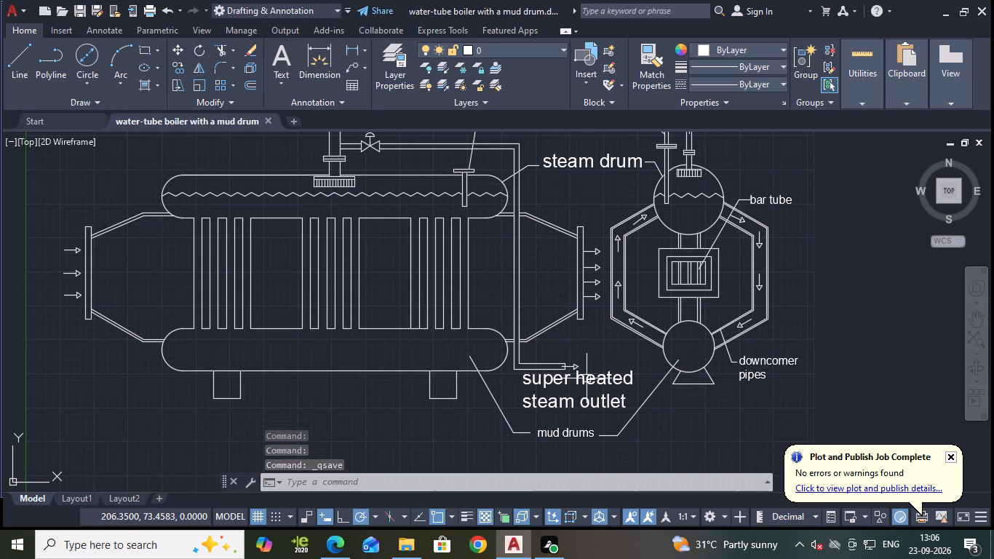
{"action": "key", "text": "ctrl+c"}
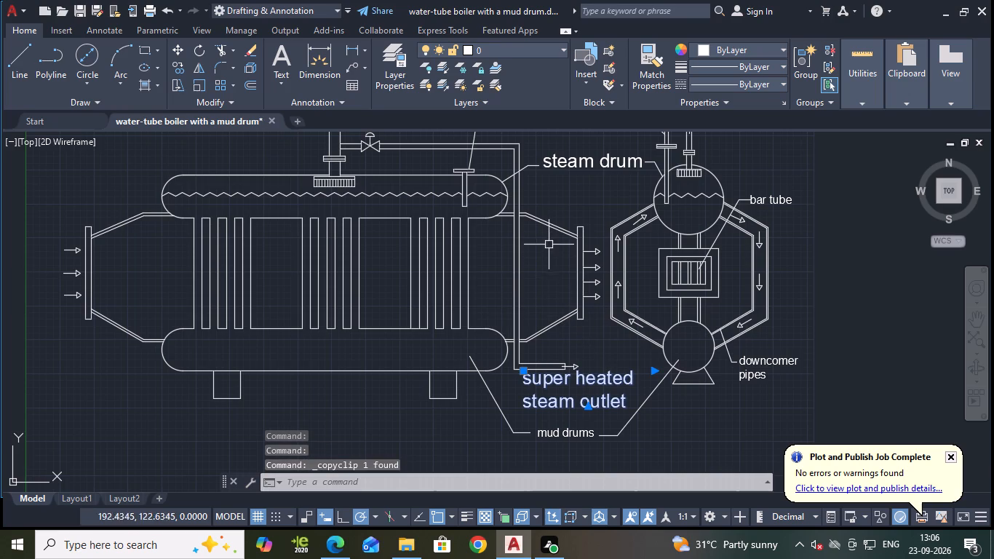
{"action": "key", "text": "ctrl+v"}
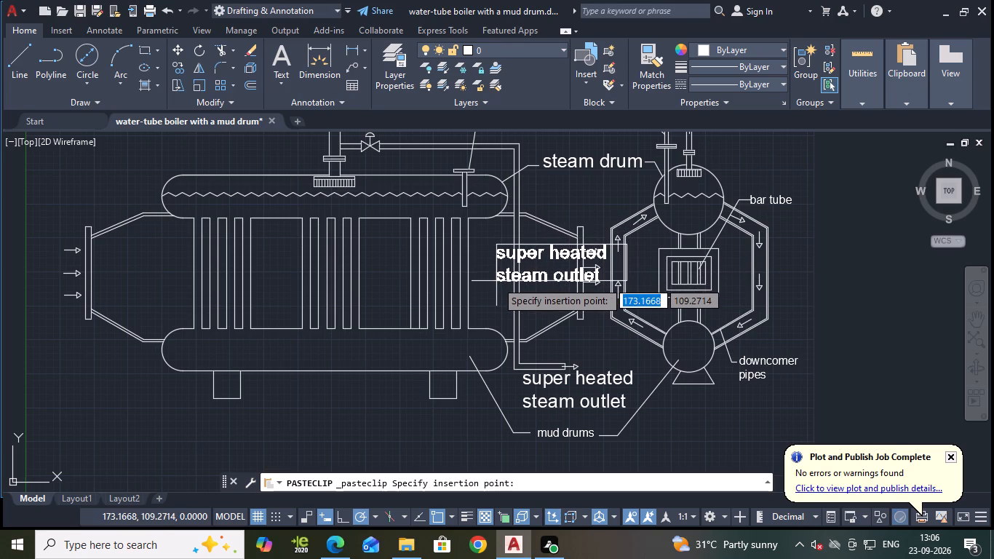
{"action": "left_click", "coordinate": [496, 281]}
Replace the pasted label's text with "cooler flue gas outlet" at a text height of 3.
{"action": "left_click", "coordinate": [549, 258]}
{"action": "double_click", "coordinate": [549, 258]}
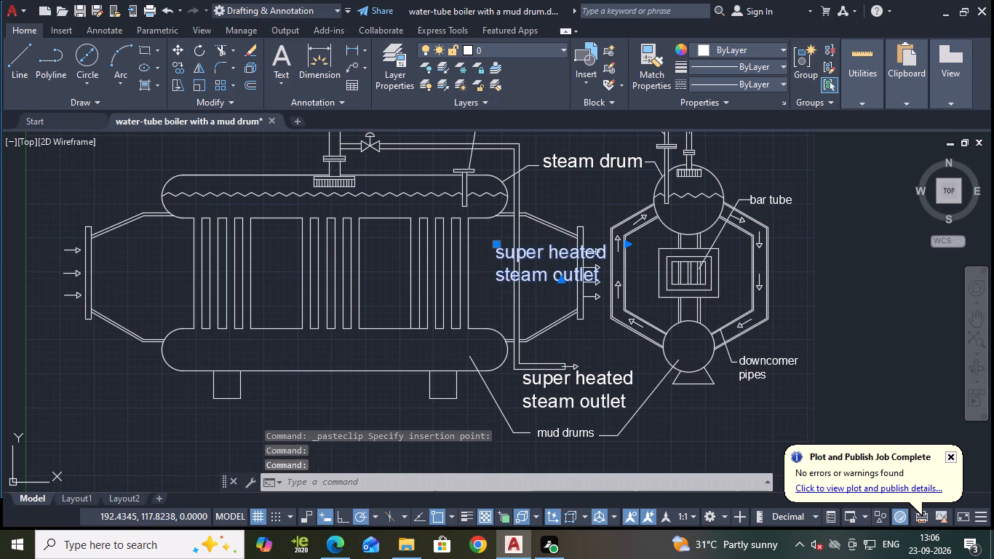
{"action": "left_click", "coordinate": [210, 72]}
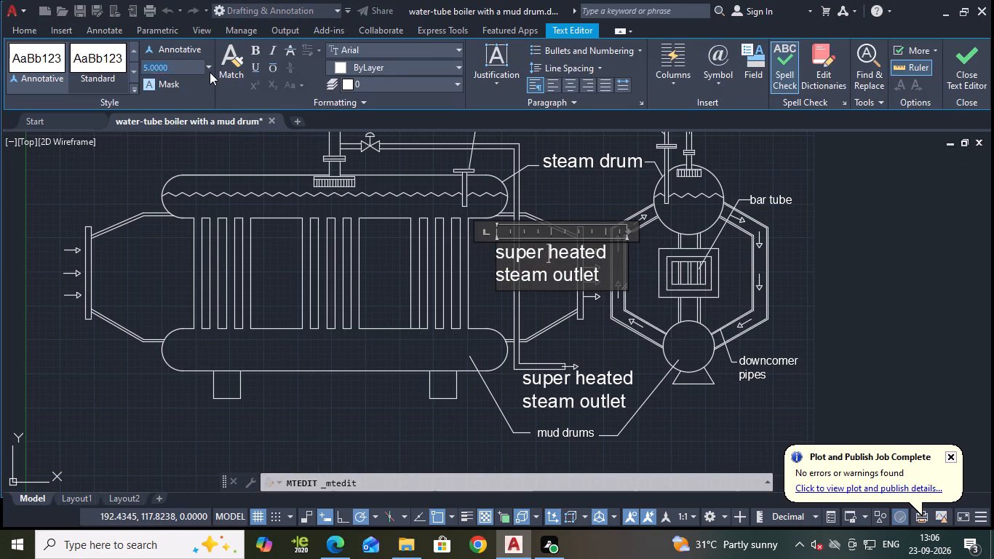
{"action": "left_click", "coordinate": [170, 140]}
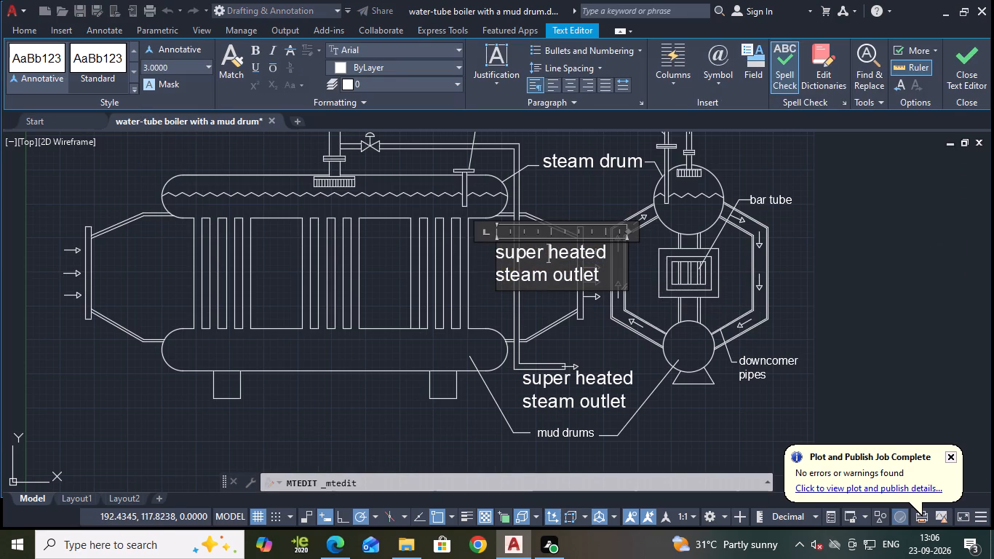
{"action": "left_click", "coordinate": [603, 276]}
{"action": "key", "text": "BackSpace"}
{"action": "key", "text": "BackSpace"}
{"action": "key", "text": "BackSpace"}
{"action": "key", "text": "BackSpace"}
{"action": "key", "text": "BackSpace"}
{"action": "key", "text": "BackSpace"}
{"action": "key", "text": "BackSpace"}
{"action": "key", "text": "BackSpace"}
{"action": "key", "text": "BackSpace"}
{"action": "key", "text": "BackSpace"}
{"action": "key", "text": "BackSpace"}
{"action": "key", "text": "BackSpace"}
{"action": "key", "text": "BackSpace"}
{"action": "key", "text": "BackSpace"}
{"action": "key", "text": "BackSpace"}
{"action": "key", "text": "BackSpace"}
{"action": "key", "text": "BackSpace"}
{"action": "key", "text": "BackSpace"}
{"action": "key", "text": "BackSpace"}
{"action": "key", "text": "BackSpace"}
{"action": "key", "text": "BackSpace"}
{"action": "key", "text": "BackSpace"}
{"action": "key", "text": "BackSpace"}
{"action": "key", "text": "BackSpace"}
{"action": "key", "text": "BackSpace"}
{"action": "key", "text": "BackSpace"}
{"action": "key", "text": "BackSpace"}
{"action": "key", "text": "BackSpace"}
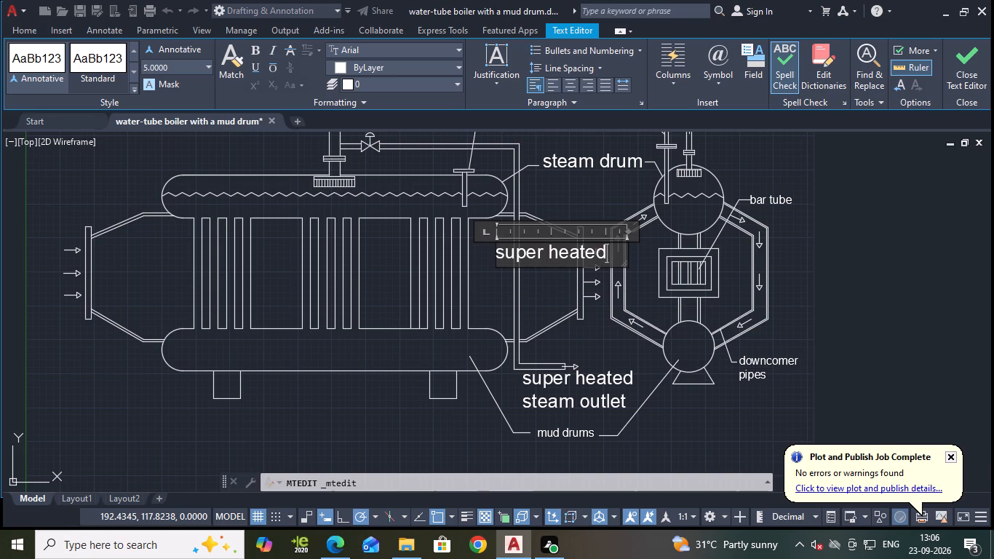
{"action": "left_click", "coordinate": [206, 66]}
{"action": "left_click", "coordinate": [162, 140]}
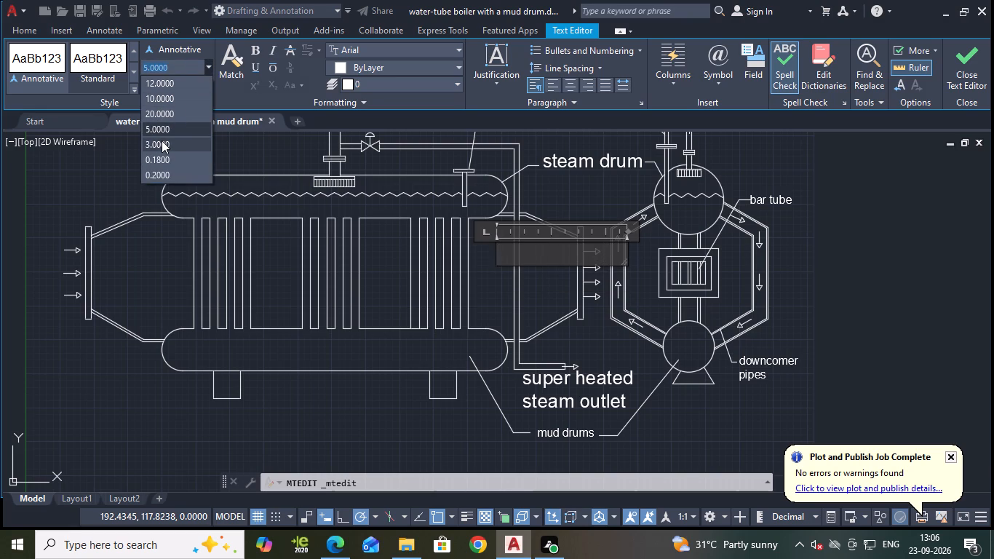
{"action": "key", "text": "c"}
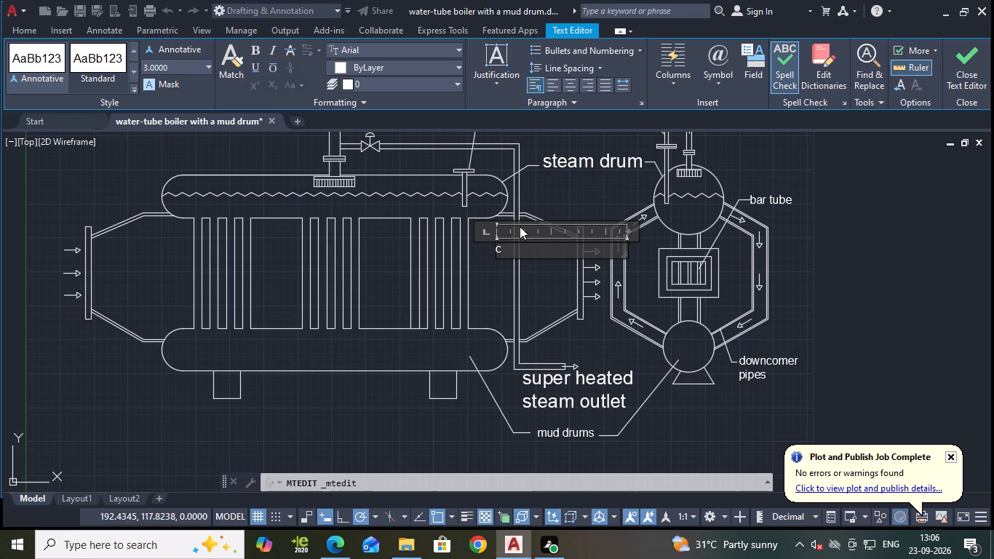
{"action": "key", "text": "o"}
{"action": "type", "text": "oler"}
{"action": "key", "text": "space"}
{"action": "type", "text": "flue gas"}
{"action": "key", "text": "space"}
{"action": "type", "text": "outlet"}
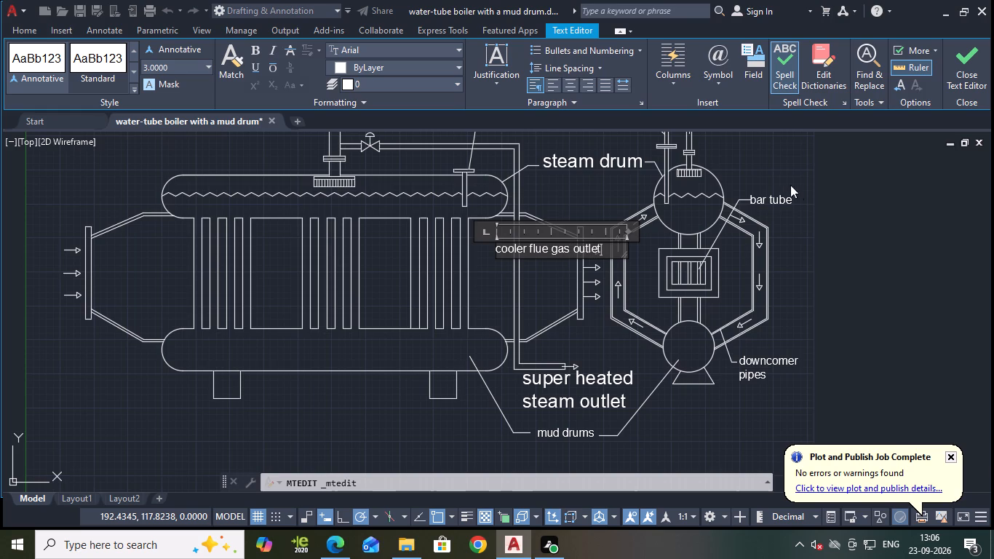
{"action": "left_click", "coordinate": [977, 54]}
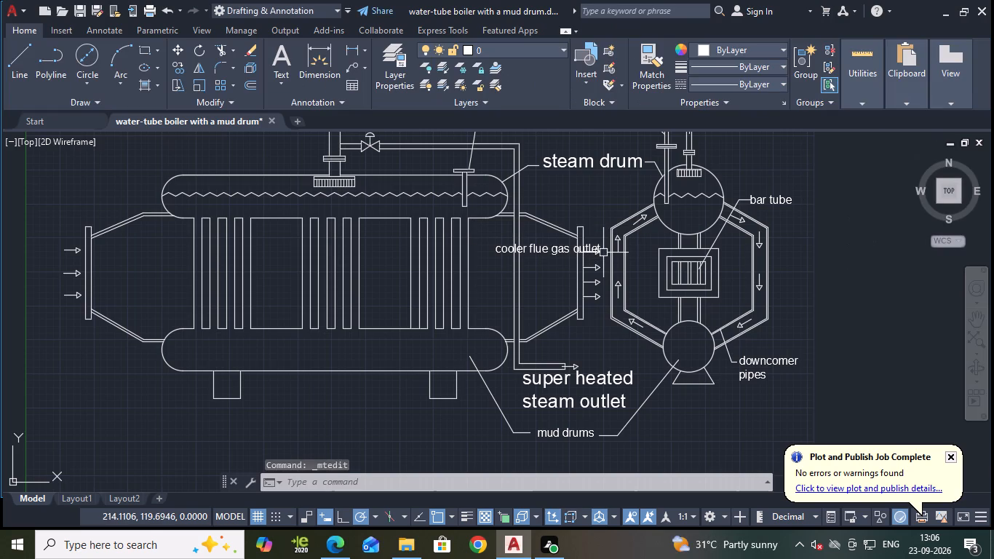
Break the "cooler flue gas outlet" label into three lines: "cooler", "flue gas" and "outlet".
{"action": "left_click", "coordinate": [546, 250]}
{"action": "double_click", "coordinate": [546, 250]}
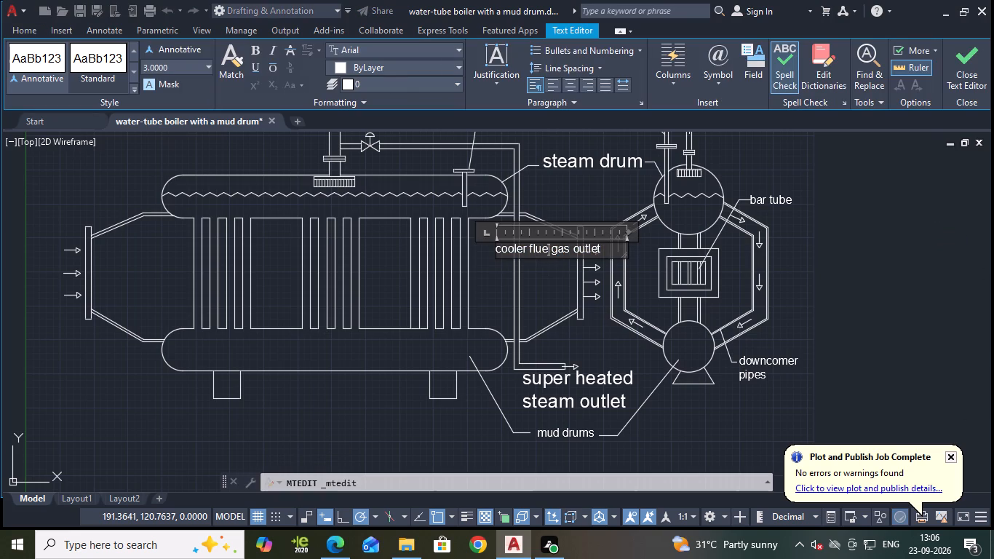
{"action": "left_click", "coordinate": [530, 253]}
{"action": "key", "text": "Return"}
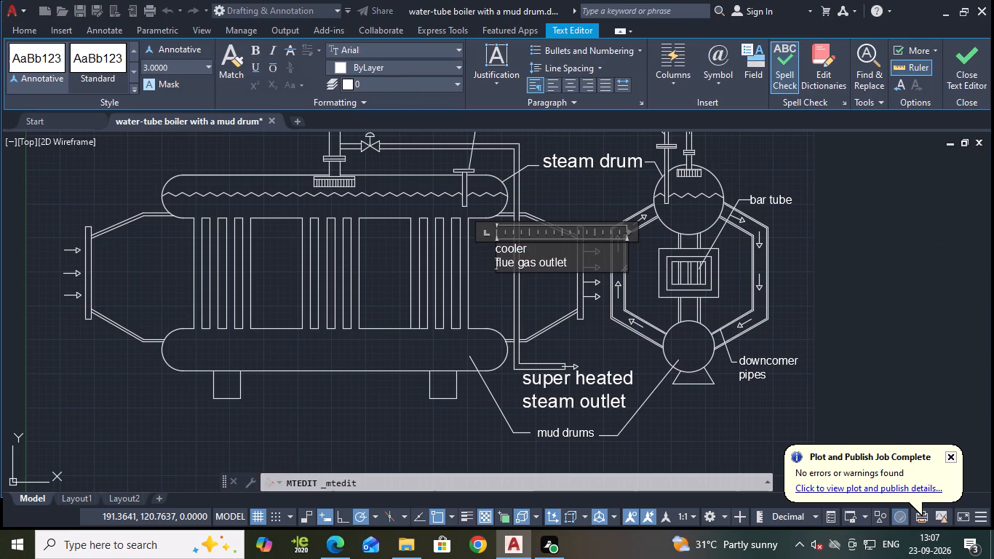
{"action": "left_click", "coordinate": [538, 265]}
{"action": "key", "text": "Return"}
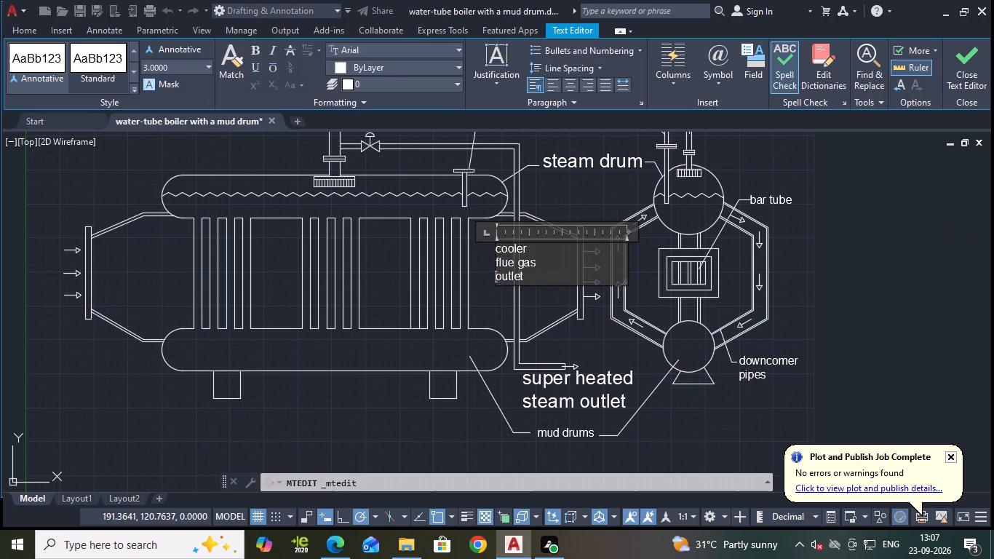
{"action": "left_click", "coordinate": [981, 66]}
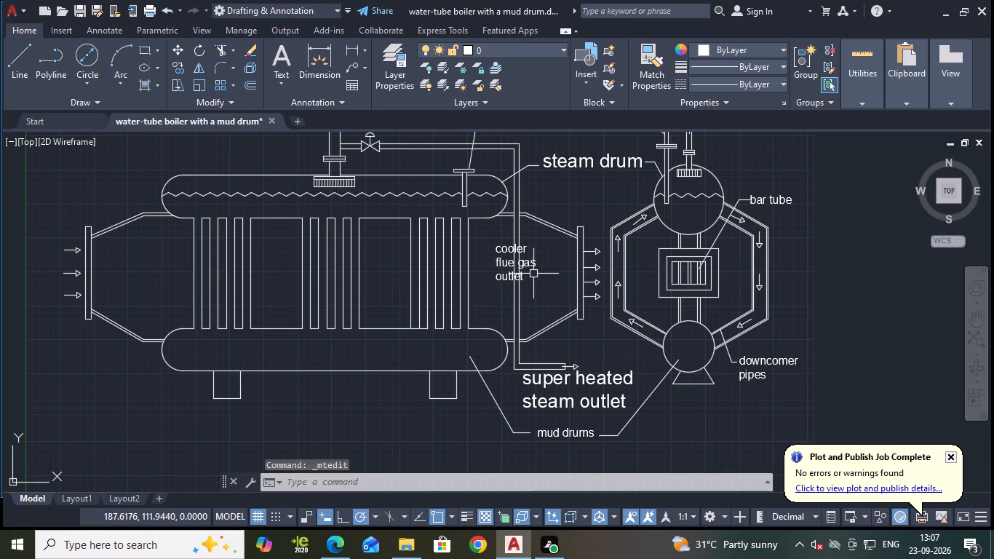
Move the "cooler flue gas outlet" label into the space between the vertical steam pipe and the front view's outlet flange.
{"action": "left_click", "coordinate": [511, 263]}
{"action": "left_click", "coordinate": [493, 244]}
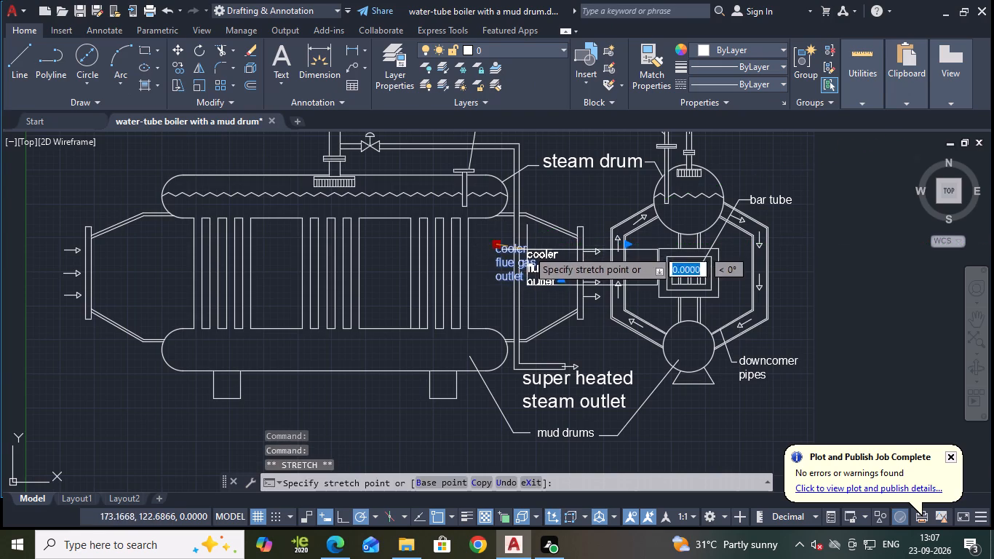
{"action": "scroll", "coordinate": [528, 250], "scroll_direction": "up", "scroll_amount": 3}
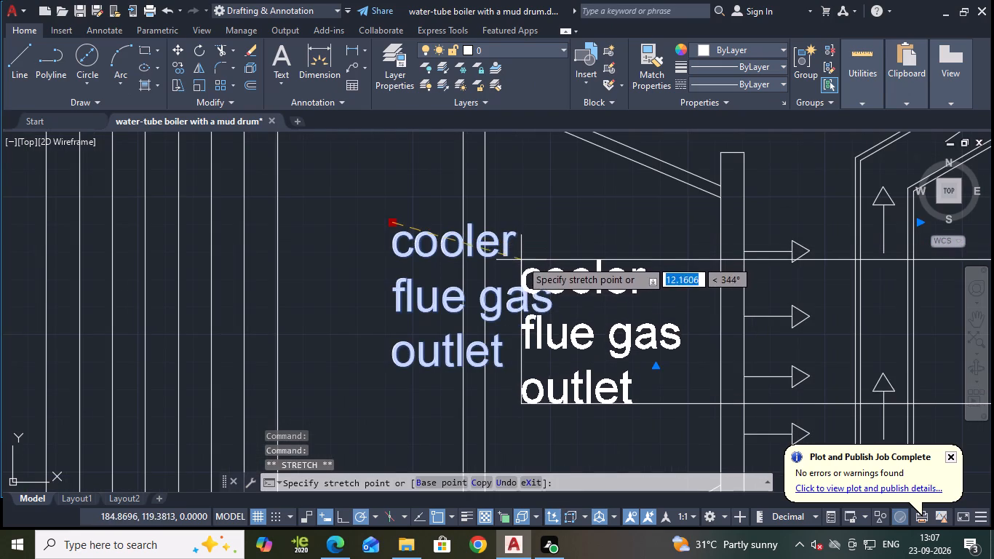
{"action": "left_click", "coordinate": [521, 268]}
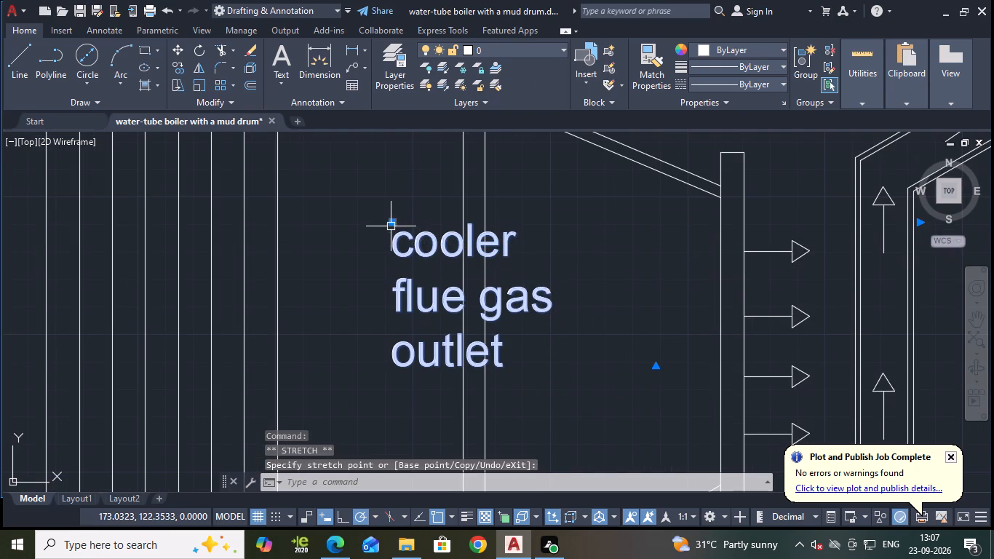
{"action": "left_click", "coordinate": [391, 219]}
{"action": "left_click", "coordinate": [526, 289]}
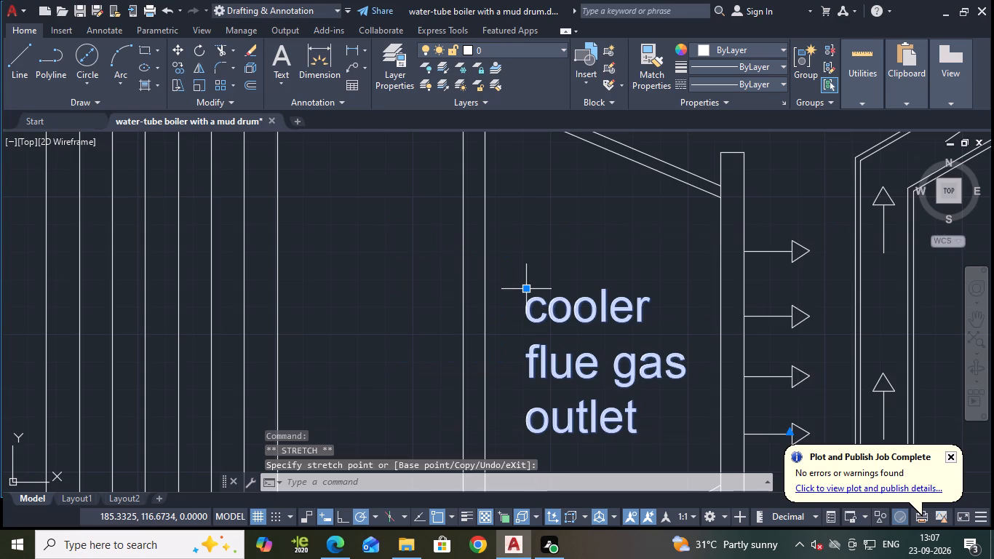
{"action": "scroll", "coordinate": [567, 278], "scroll_direction": "down", "scroll_amount": 3}
{"action": "key", "text": "Escape"}
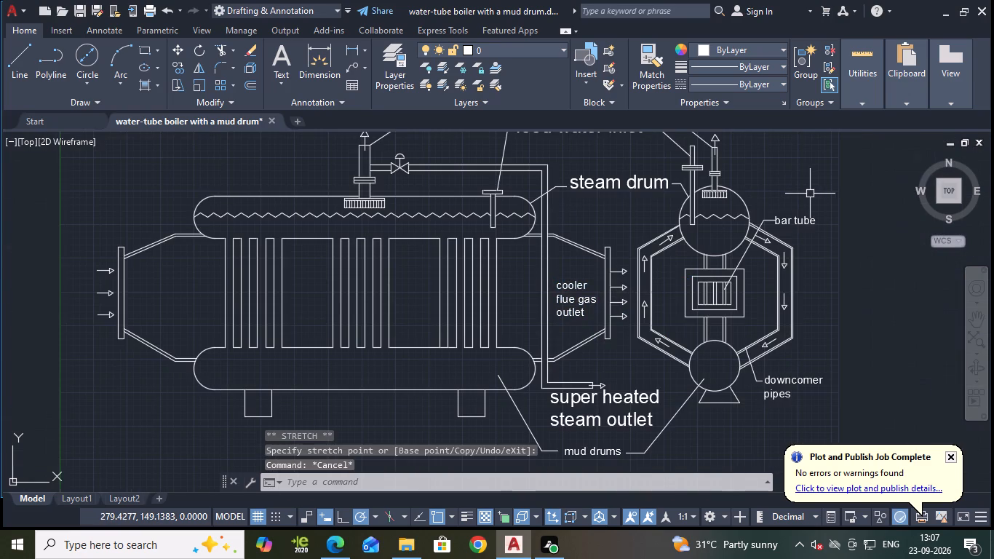
Save the drawing.
{"action": "key", "text": "ctrl+s"}
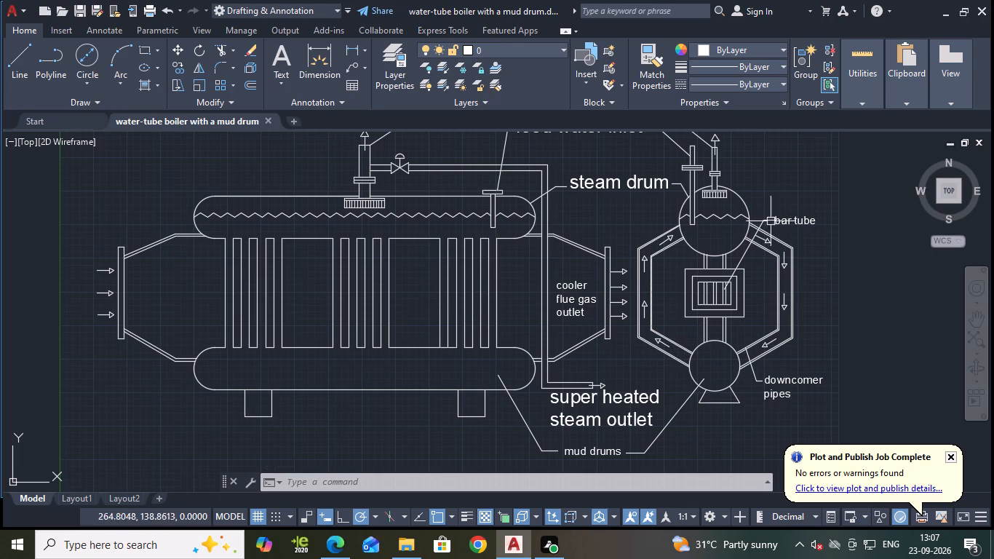
Copy the "bar tube" label and paste it just outside the side view's right vertical double-walled pipe.
{"action": "left_click", "coordinate": [810, 222]}
{"action": "key", "text": "ctrl+c"}
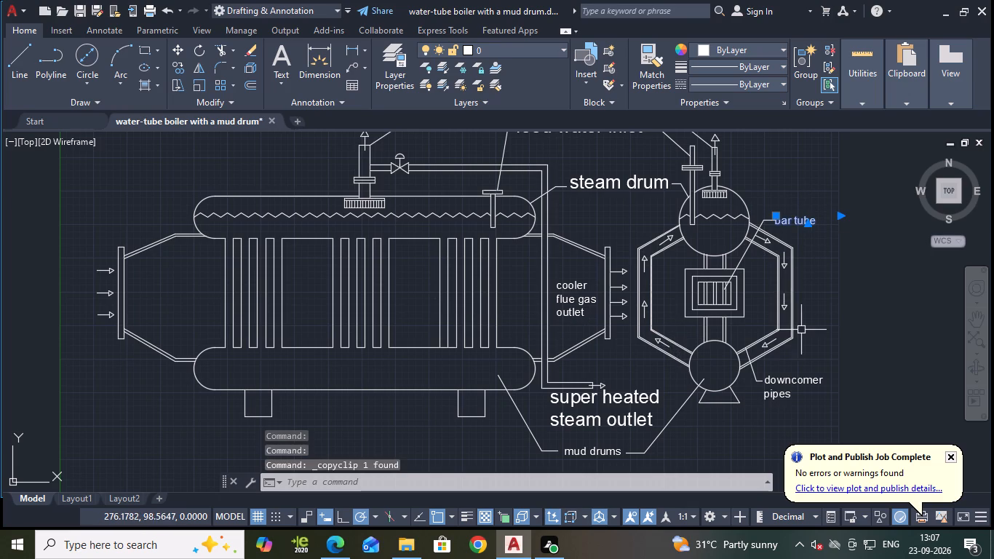
{"action": "key", "text": "ctrl+v"}
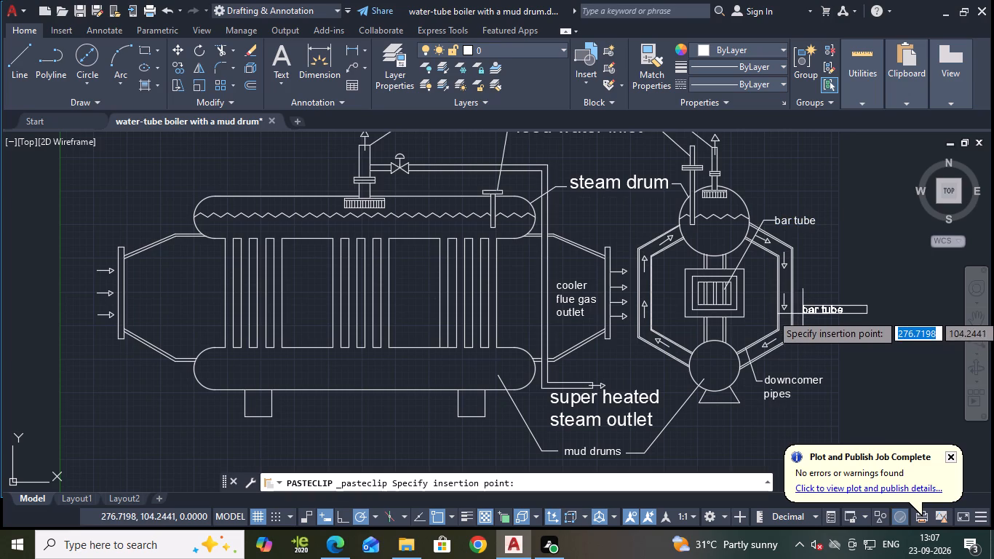
{"action": "left_click", "coordinate": [799, 307]}
Place the copied "bar tube" label beside the side view's outer wall and change its text to "boiler" over "casing".
{"action": "scroll", "coordinate": [834, 297], "scroll_direction": "up", "scroll_amount": 1}
{"action": "double_click", "coordinate": [817, 307]}
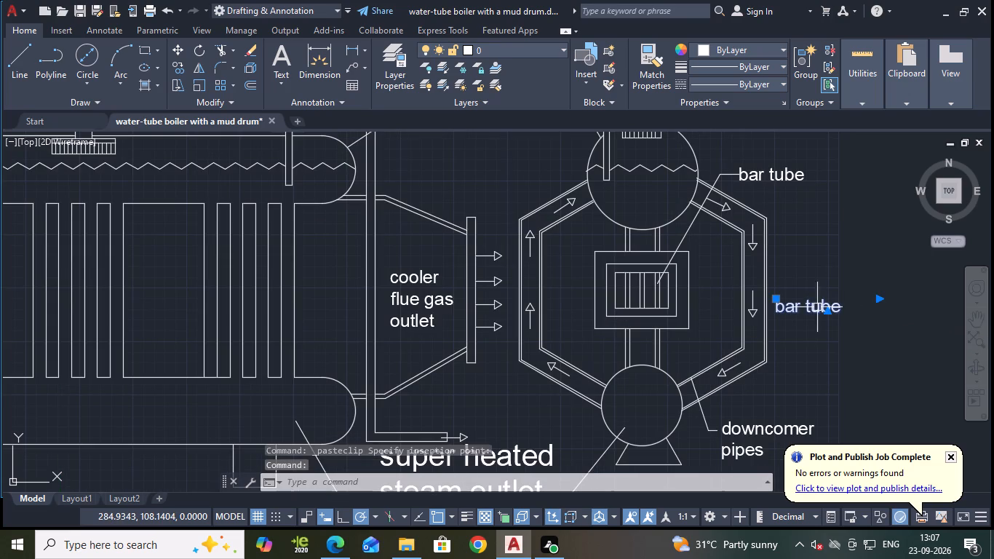
{"action": "left_click", "coordinate": [840, 308]}
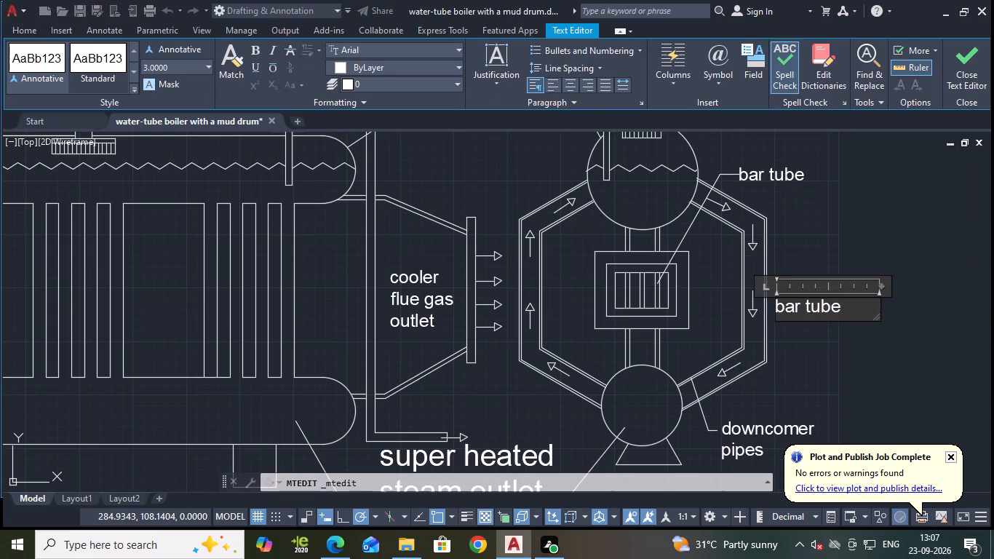
{"action": "key", "text": "BackSpace"}
{"action": "key", "text": "BackSpace"}
{"action": "key", "text": "BackSpace"}
{"action": "key", "text": "BackSpace"}
{"action": "key", "text": "BackSpace"}
{"action": "key", "text": "BackSpace"}
{"action": "key", "text": "BackSpace"}
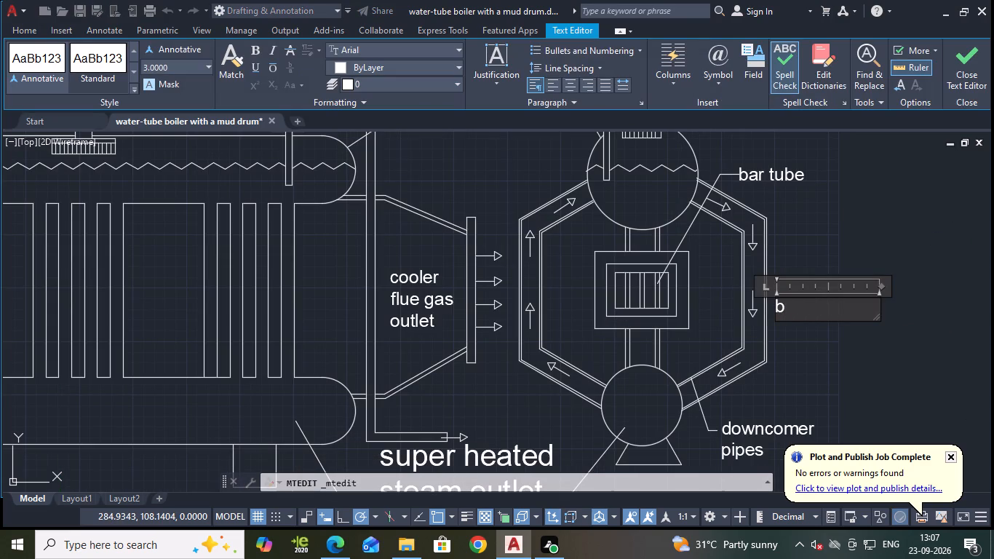
{"action": "type", "text": "oiler"}
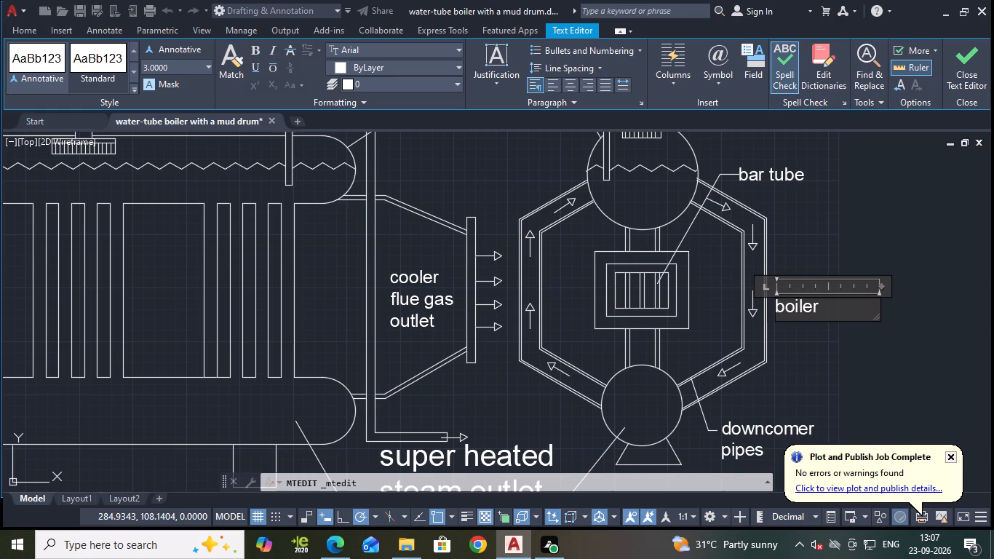
{"action": "key", "text": "Return"}
{"action": "key", "text": "c"}
{"action": "type", "text": "asing"}
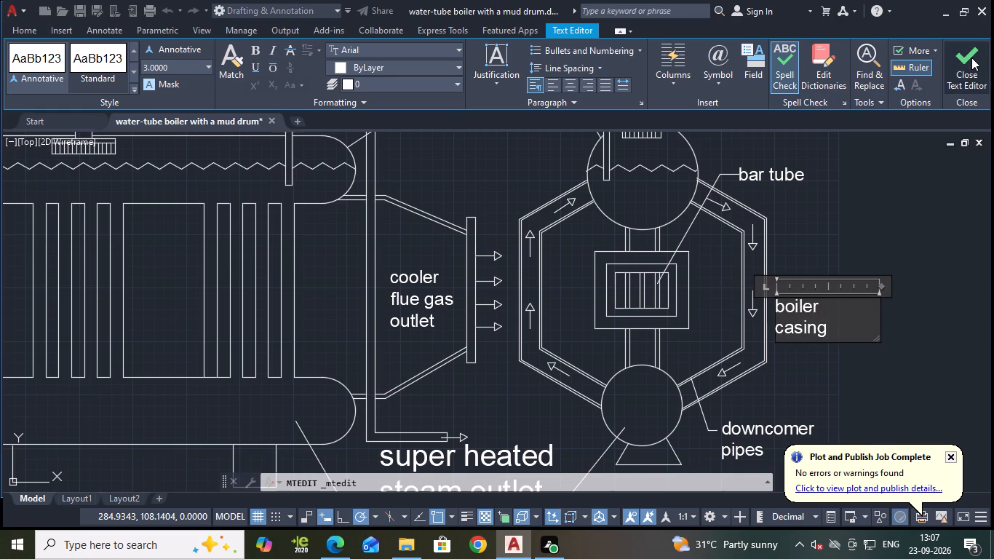
{"action": "left_click", "coordinate": [971, 58]}
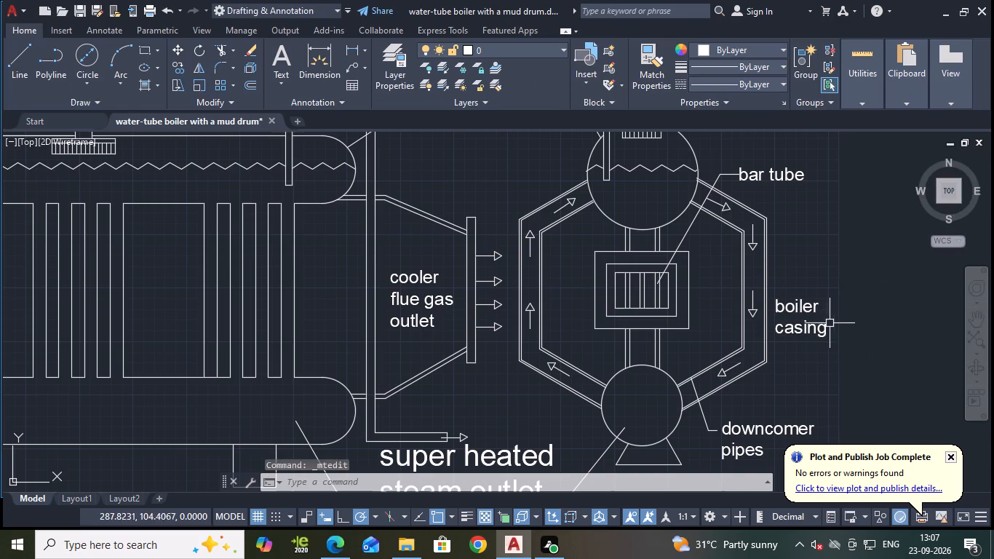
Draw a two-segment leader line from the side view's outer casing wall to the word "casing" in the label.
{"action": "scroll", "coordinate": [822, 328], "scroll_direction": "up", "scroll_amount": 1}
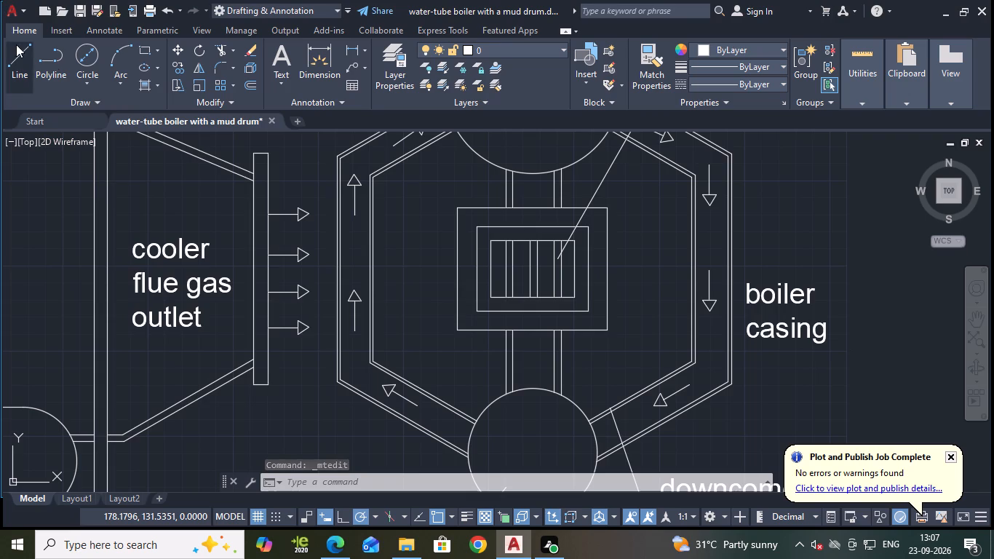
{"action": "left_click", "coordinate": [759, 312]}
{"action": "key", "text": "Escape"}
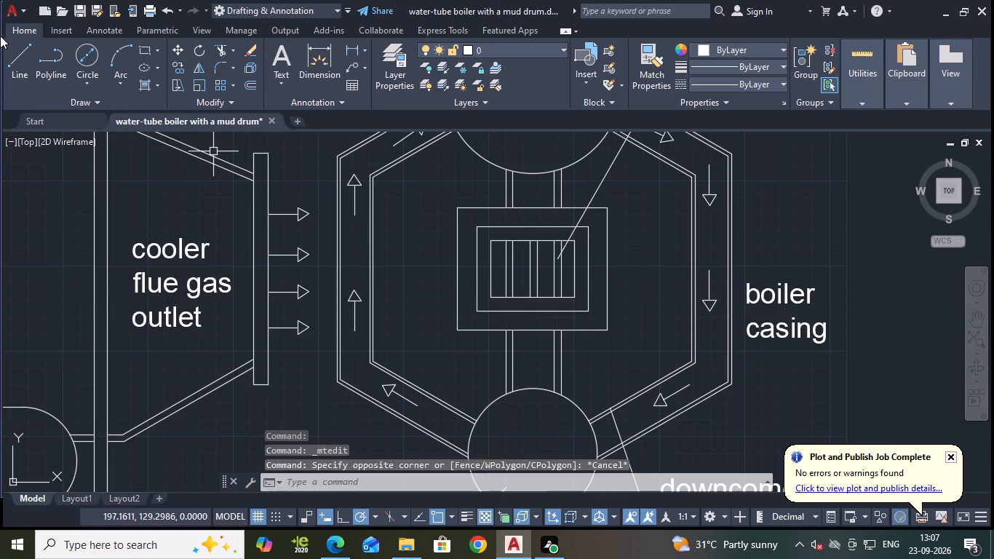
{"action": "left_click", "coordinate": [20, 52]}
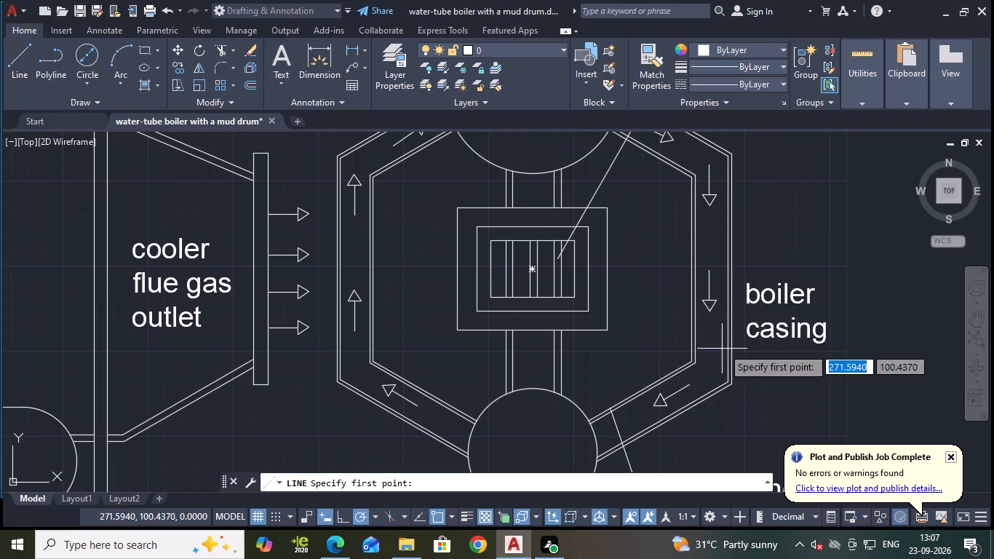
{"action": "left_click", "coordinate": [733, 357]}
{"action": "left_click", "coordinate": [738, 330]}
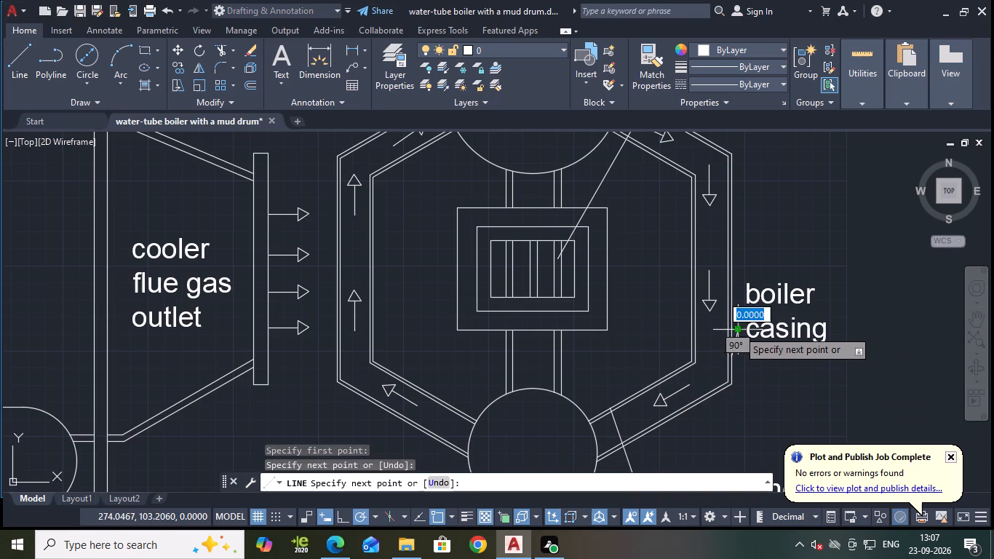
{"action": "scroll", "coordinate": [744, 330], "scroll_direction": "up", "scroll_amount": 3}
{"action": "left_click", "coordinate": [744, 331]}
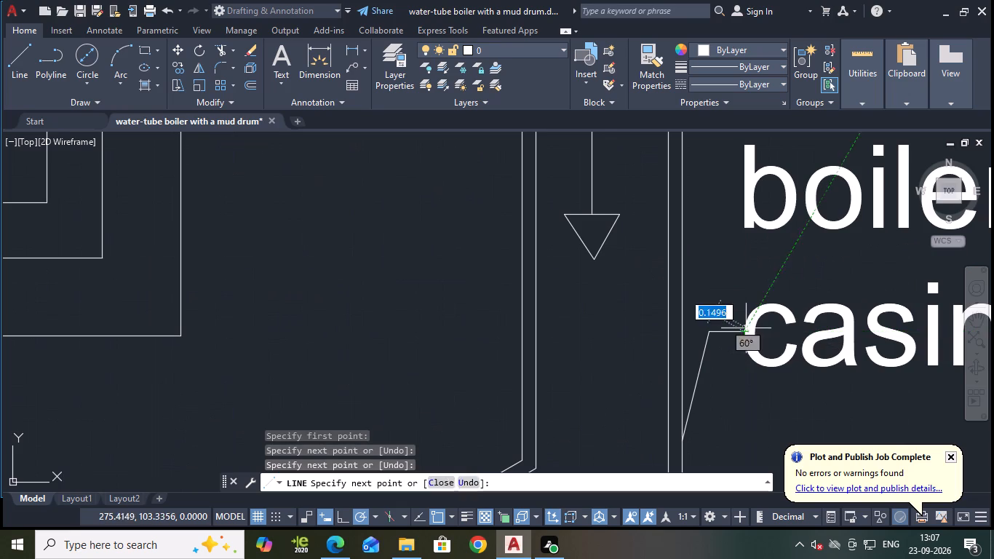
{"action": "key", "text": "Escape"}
Move the "boiler casing" label slightly farther away from the side view's outer wall, leaving a gap for the leader.
{"action": "left_click", "coordinate": [786, 211]}
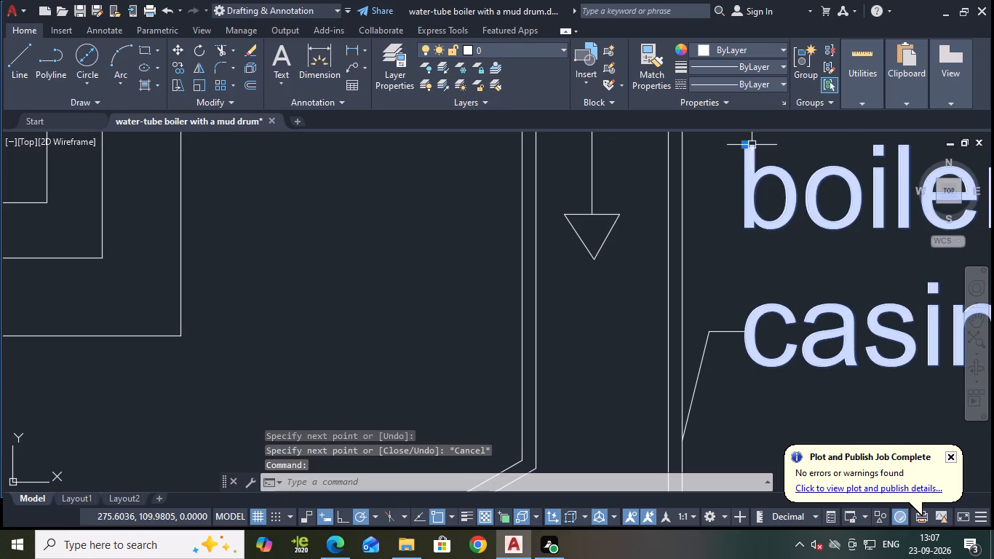
{"action": "left_click", "coordinate": [749, 145]}
{"action": "left_click", "coordinate": [747, 145]}
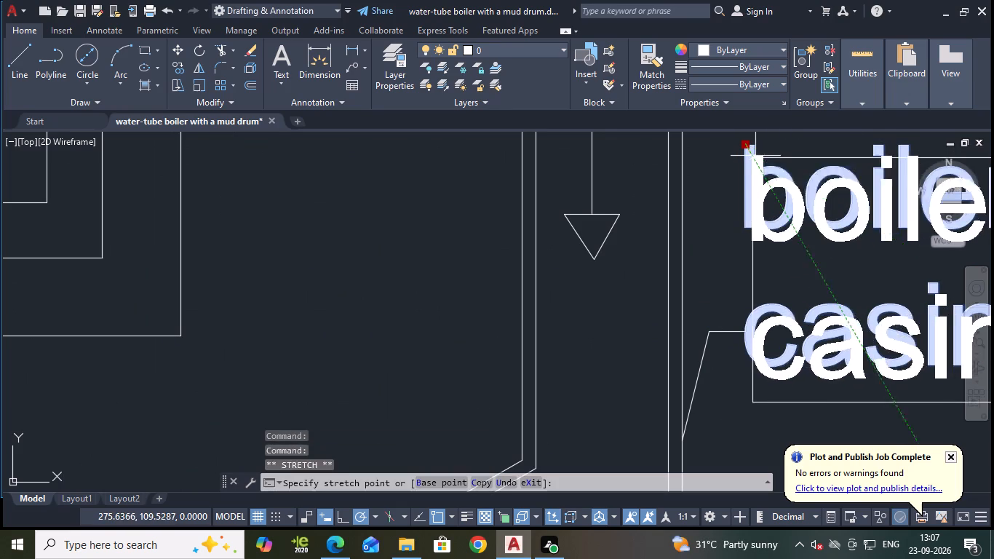
{"action": "left_click", "coordinate": [755, 155]}
{"action": "scroll", "coordinate": [768, 193], "scroll_direction": "down", "scroll_amount": 2}
{"action": "key", "text": "Escape"}
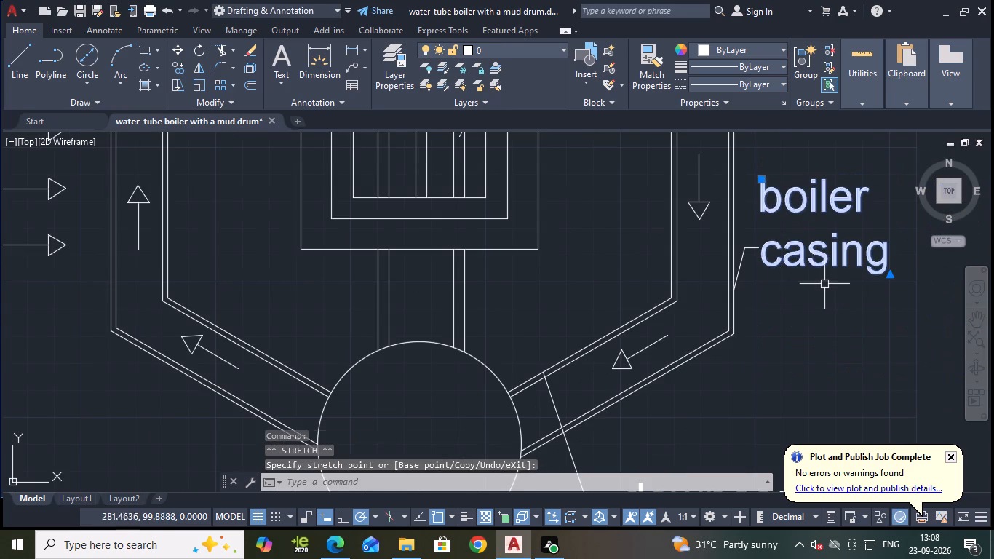
{"action": "scroll", "coordinate": [826, 285], "scroll_direction": "down", "scroll_amount": 2}
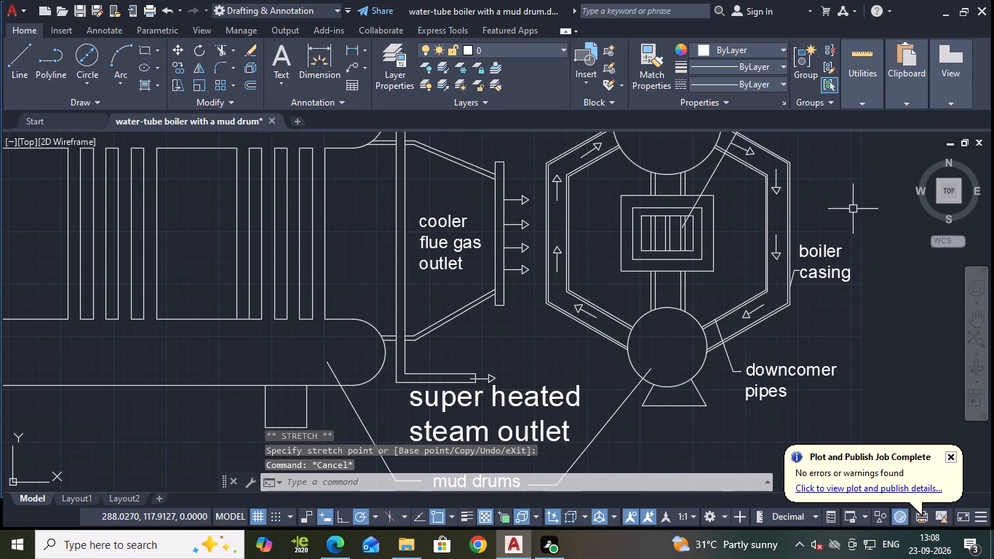
{"action": "middle_click_drag", "start_coordinate": [816, 286], "coordinate": [767, 274]}
{"action": "left_click", "coordinate": [776, 242]}
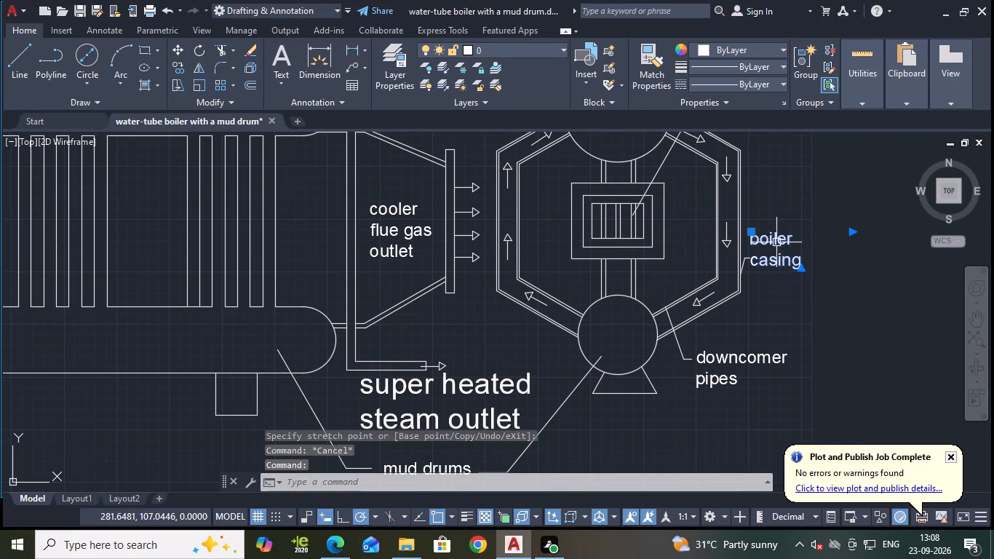
{"action": "left_click", "coordinate": [755, 233]}
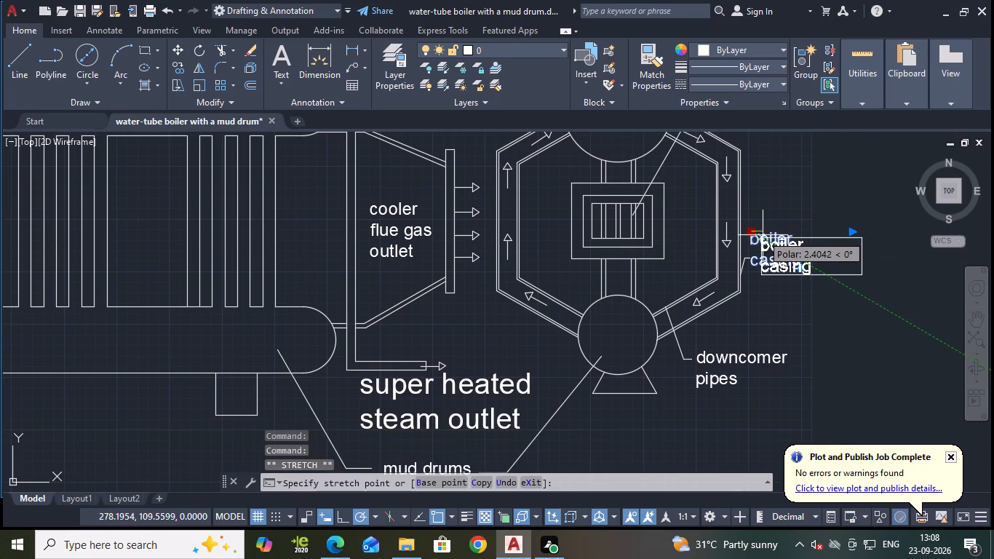
{"action": "left_click", "coordinate": [763, 235]}
{"action": "scroll", "coordinate": [805, 253], "scroll_direction": "up", "scroll_amount": 1}
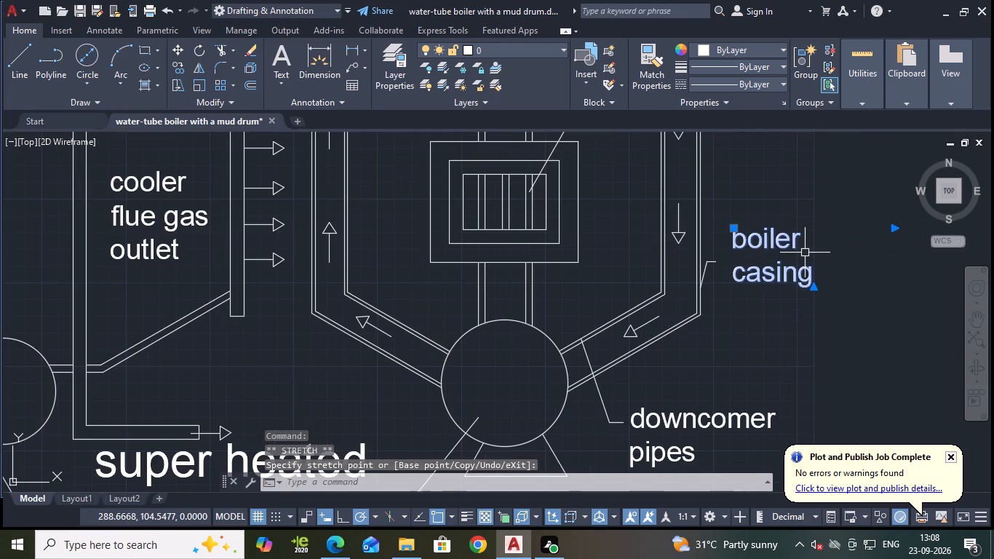
{"action": "key", "text": "Escape"}
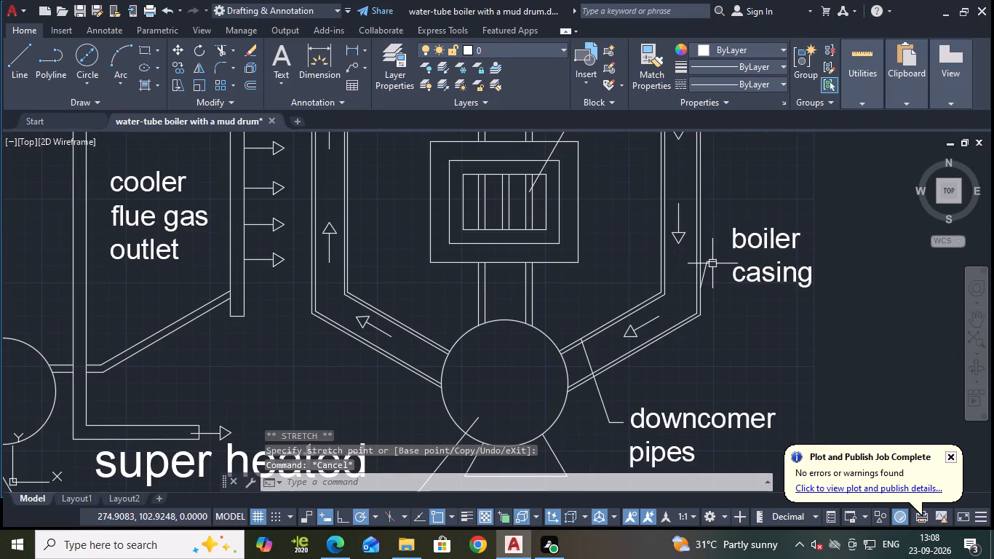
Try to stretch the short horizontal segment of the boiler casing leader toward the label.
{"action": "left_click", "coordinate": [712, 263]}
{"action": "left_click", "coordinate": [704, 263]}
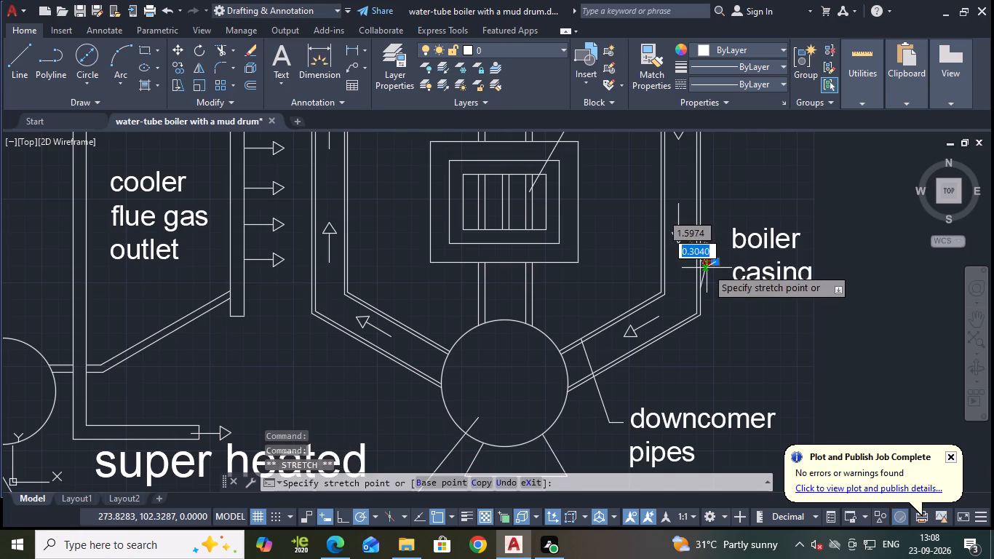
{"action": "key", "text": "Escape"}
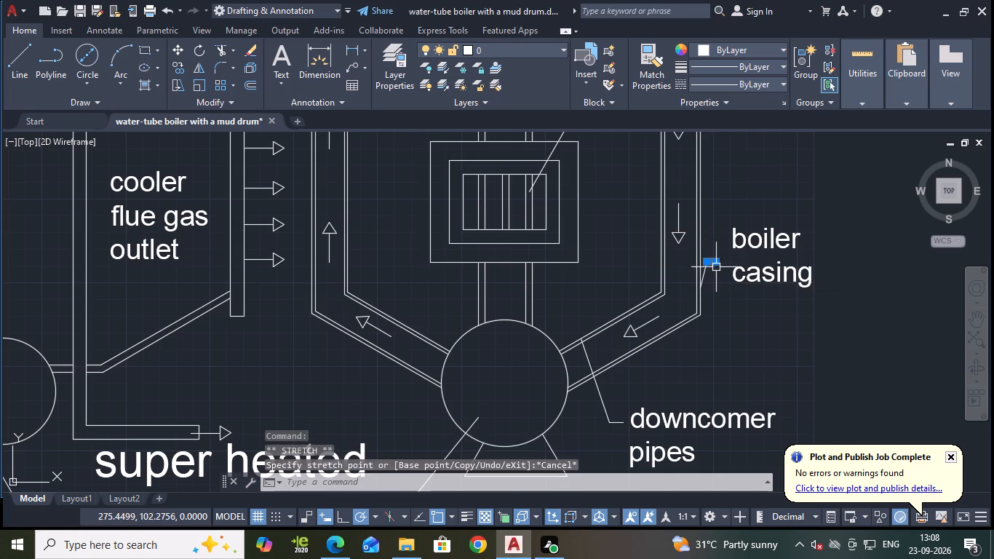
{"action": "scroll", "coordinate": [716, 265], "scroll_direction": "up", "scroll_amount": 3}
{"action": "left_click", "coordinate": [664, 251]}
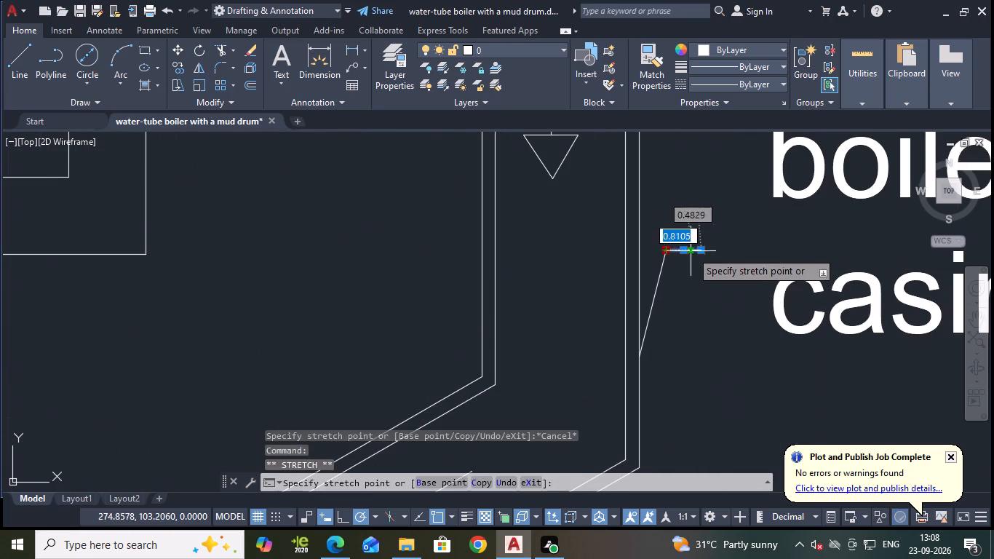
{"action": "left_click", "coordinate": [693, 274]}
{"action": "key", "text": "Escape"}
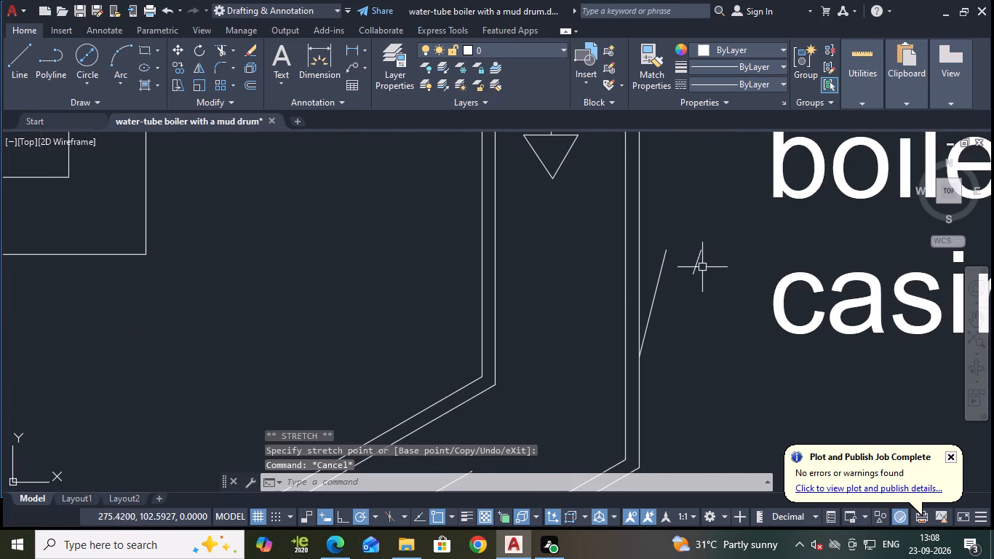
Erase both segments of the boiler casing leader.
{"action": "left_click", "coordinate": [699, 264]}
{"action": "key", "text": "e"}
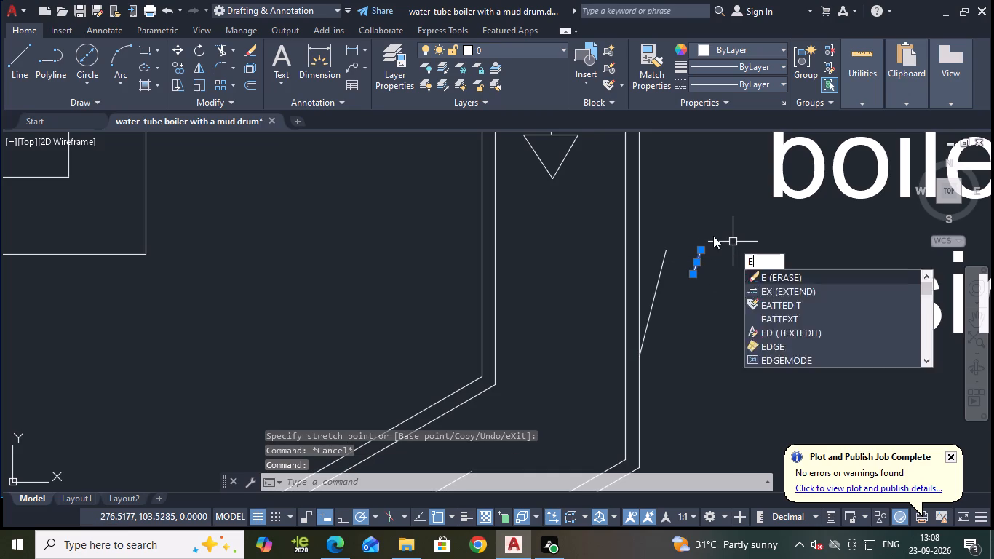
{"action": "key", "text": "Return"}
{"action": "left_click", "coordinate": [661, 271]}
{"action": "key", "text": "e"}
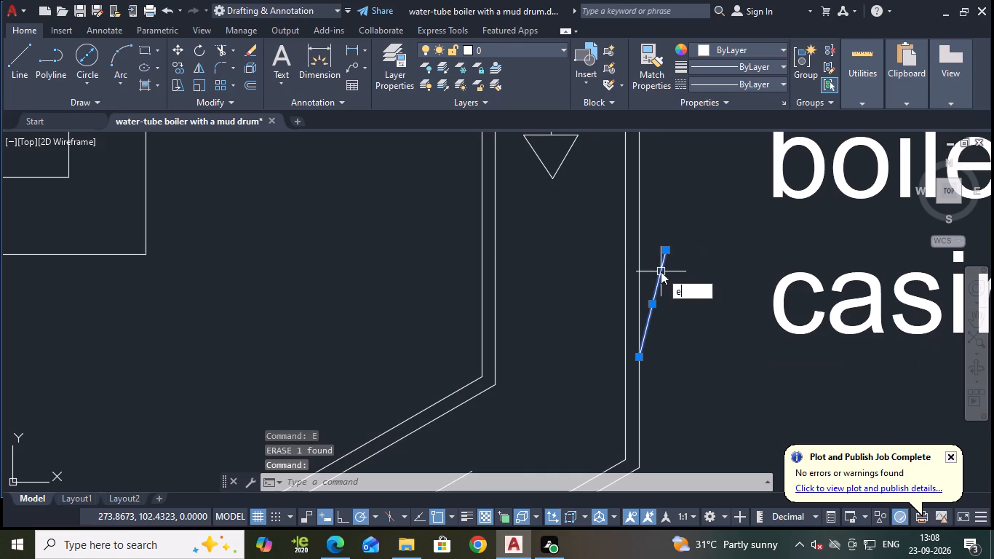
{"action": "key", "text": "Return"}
Draw a leader line from the outer casing wall up at a slant, ending horizontally between the label's words "boiler" and "casing".
{"action": "left_click", "coordinate": [12, 62]}
{"action": "scroll", "coordinate": [616, 226], "scroll_direction": "down", "scroll_amount": 2}
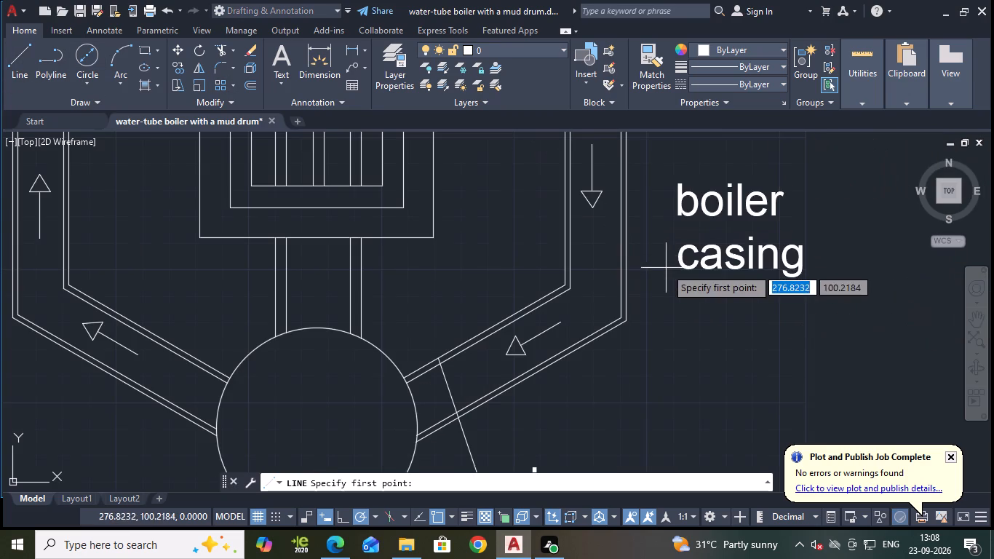
{"action": "left_click", "coordinate": [629, 256]}
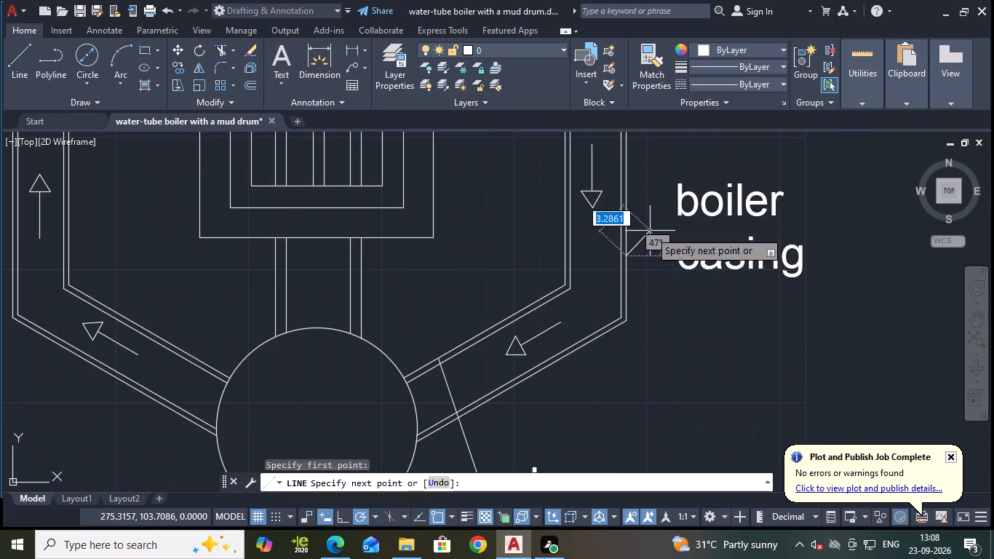
{"action": "left_click", "coordinate": [650, 231]}
{"action": "left_click", "coordinate": [672, 233]}
{"action": "key", "text": "Escape"}
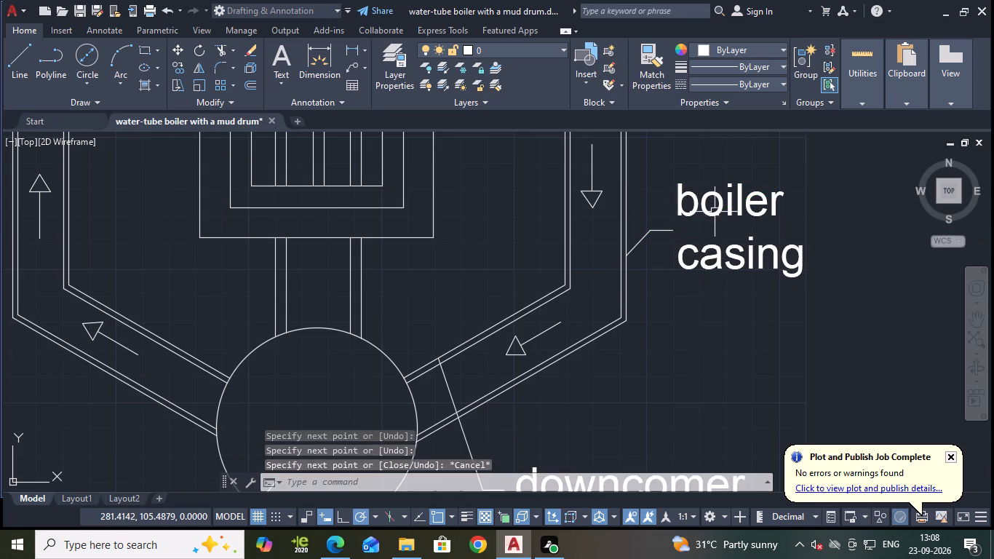
Save the drawing.
{"action": "scroll", "coordinate": [717, 212], "scroll_direction": "down", "scroll_amount": 2}
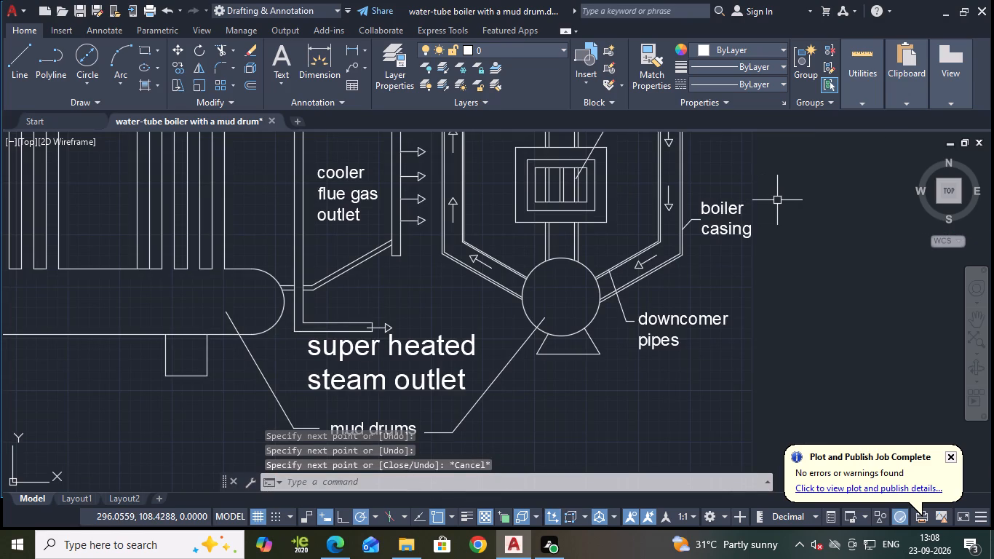
{"action": "key", "text": "ctrl+s"}
Copy the "steam outlet" label and paste it above the front view's steam drum, on the free side of the vertical outlet pipe.
{"action": "scroll", "coordinate": [469, 271], "scroll_direction": "down", "scroll_amount": 2}
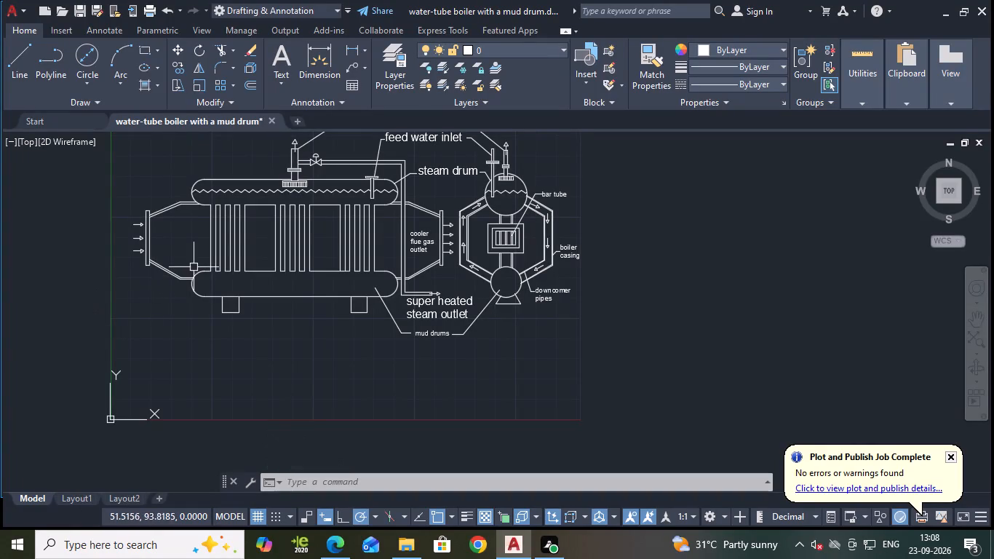
{"action": "middle_click_drag", "start_coordinate": [290, 216], "coordinate": [329, 325]}
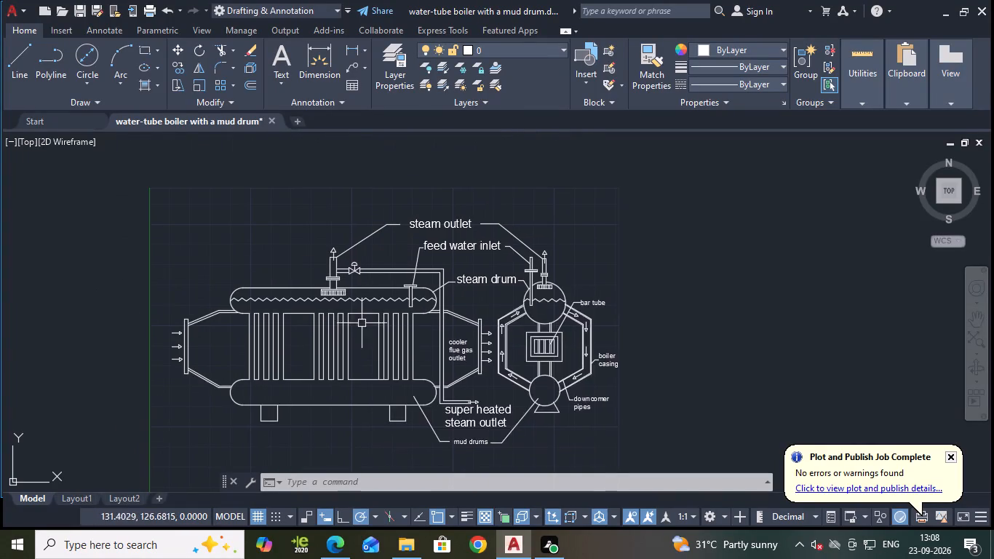
{"action": "left_click", "coordinate": [440, 225]}
{"action": "key", "text": "ctrl+c"}
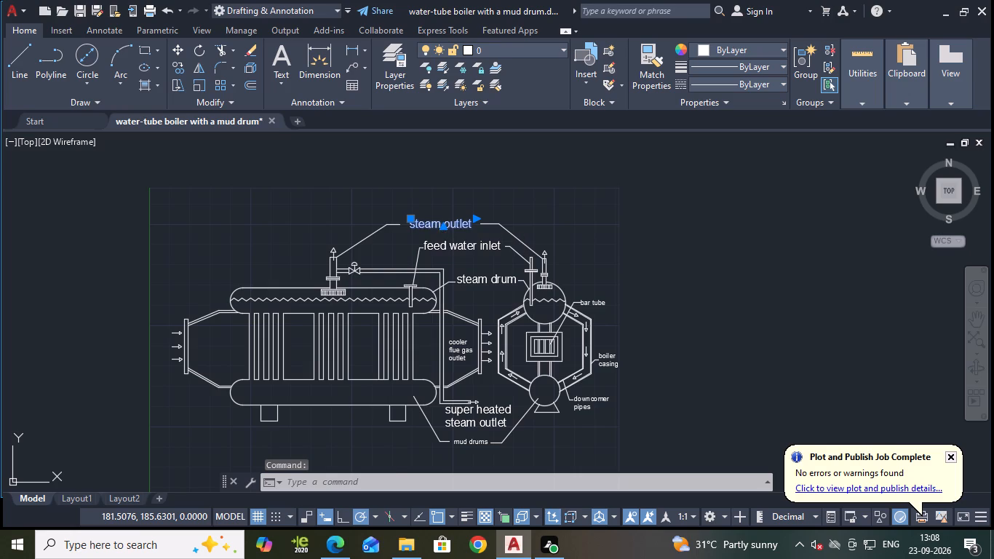
{"action": "key", "text": "ctrl+v"}
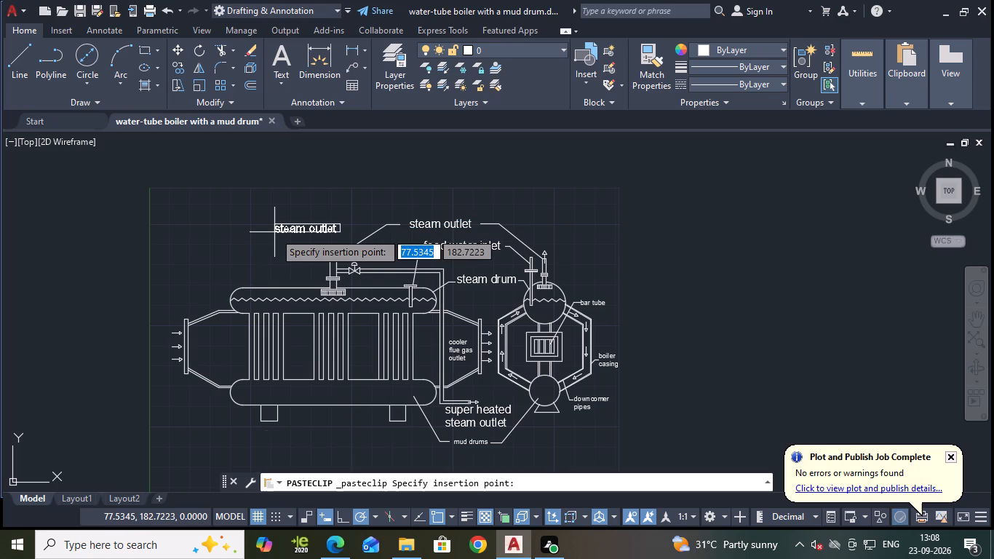
{"action": "scroll", "coordinate": [261, 238], "scroll_direction": "up", "scroll_amount": 2}
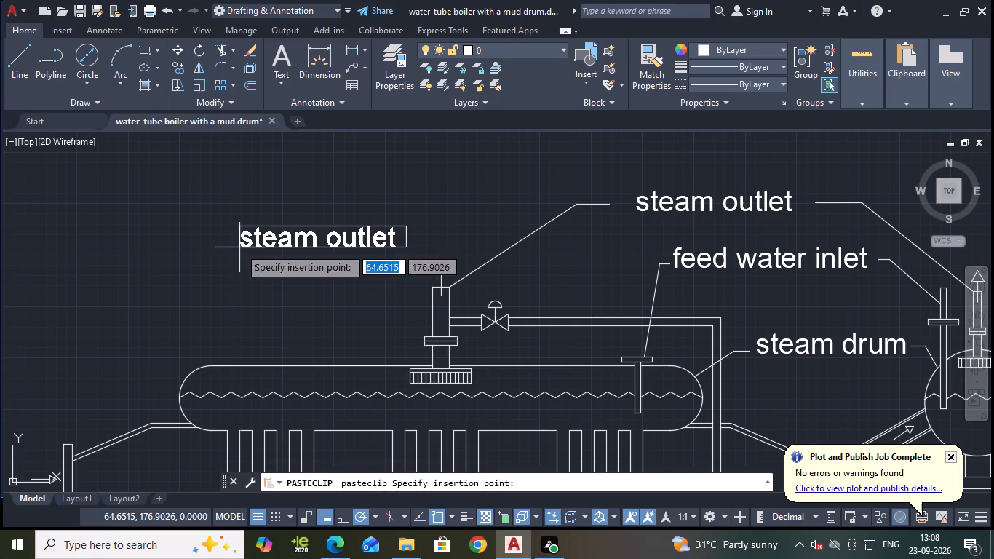
{"action": "left_click", "coordinate": [239, 247]}
Place the copied label and replace its text with "mist pad assembly", breaking the line before "assembly".
{"action": "double_click", "coordinate": [373, 238]}
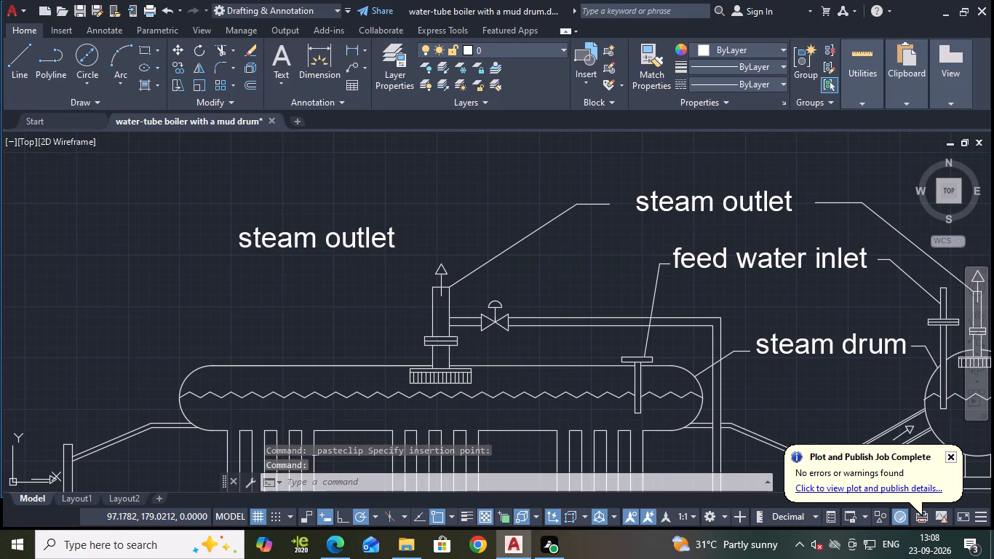
{"action": "left_click", "coordinate": [406, 239]}
{"action": "left_click", "coordinate": [398, 239]}
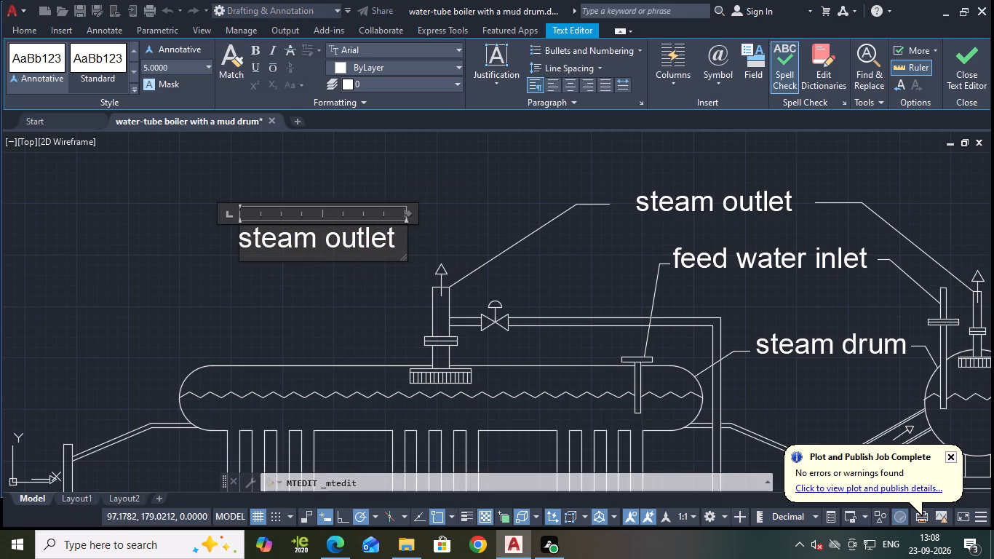
{"action": "key", "text": "BackSpace"}
{"action": "key", "text": "BackSpace"}
{"action": "key", "text": "BackSpace"}
{"action": "key", "text": "BackSpace"}
{"action": "key", "text": "BackSpace"}
{"action": "key", "text": "BackSpace"}
{"action": "key", "text": "BackSpace"}
{"action": "key", "text": "BackSpace"}
{"action": "key", "text": "BackSpace"}
{"action": "key", "text": "BackSpace"}
{"action": "key", "text": "BackSpace"}
{"action": "key", "text": "BackSpace"}
{"action": "key", "text": "BackSpace"}
{"action": "key", "text": "BackSpace"}
{"action": "key", "text": "BackSpace"}
{"action": "key", "text": "BackSpace"}
{"action": "key", "text": "BackSpace"}
{"action": "key", "text": "BackSpace"}
{"action": "key", "text": "BackSpace"}
{"action": "key", "text": "BackSpace"}
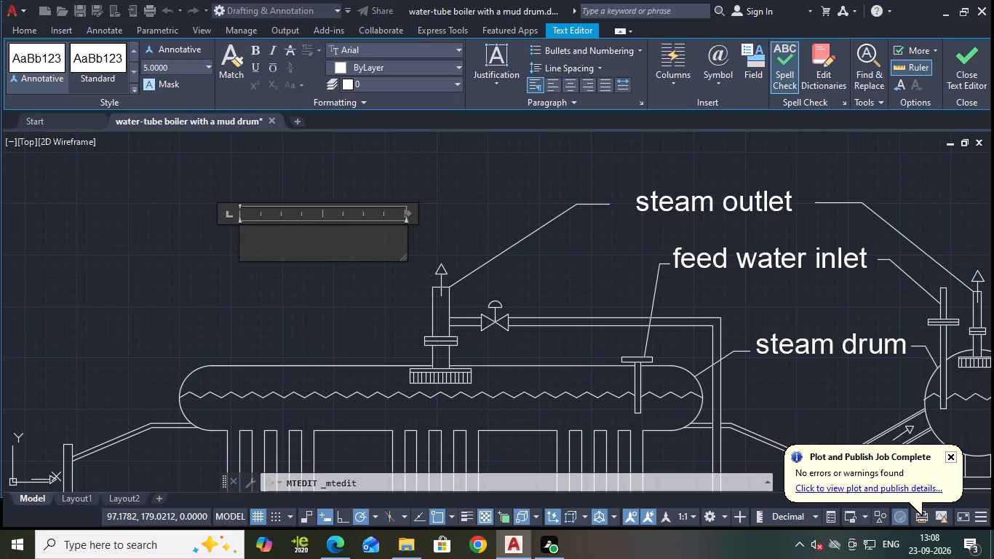
{"action": "type", "text": "mist pad"}
{"action": "key", "text": "space"}
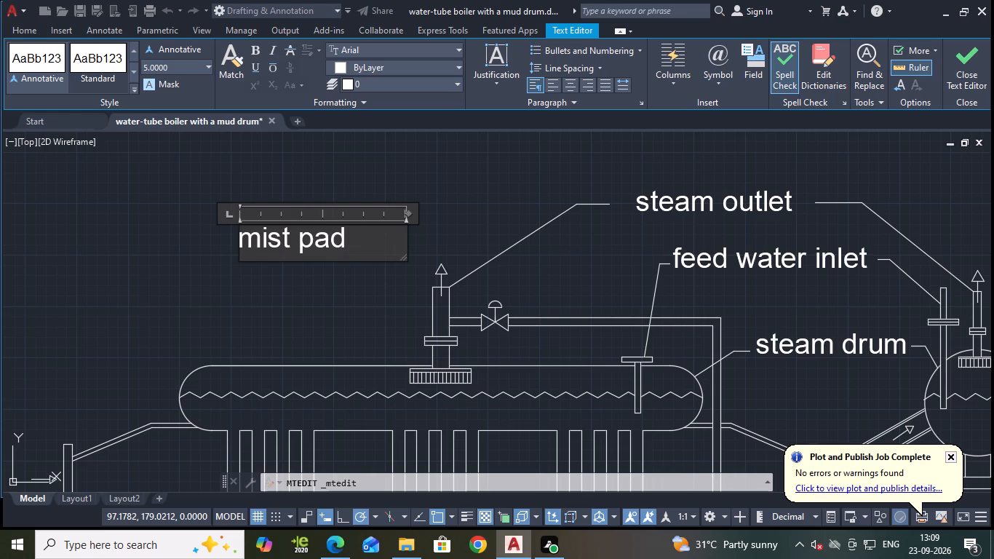
{"action": "key", "text": "Return"}
{"action": "type", "text": "assem"}
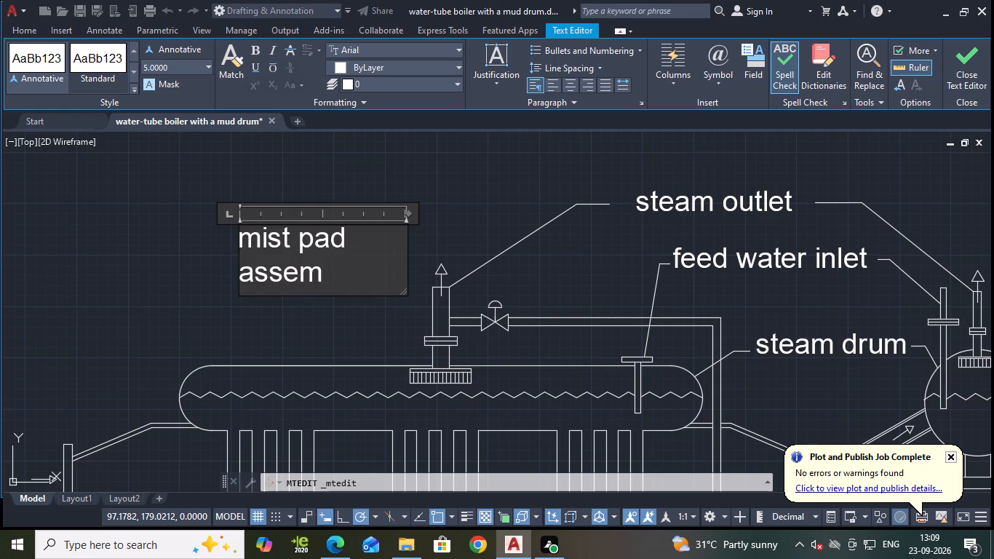
{"action": "type", "text": "bly"}
{"action": "left_click", "coordinate": [955, 51]}
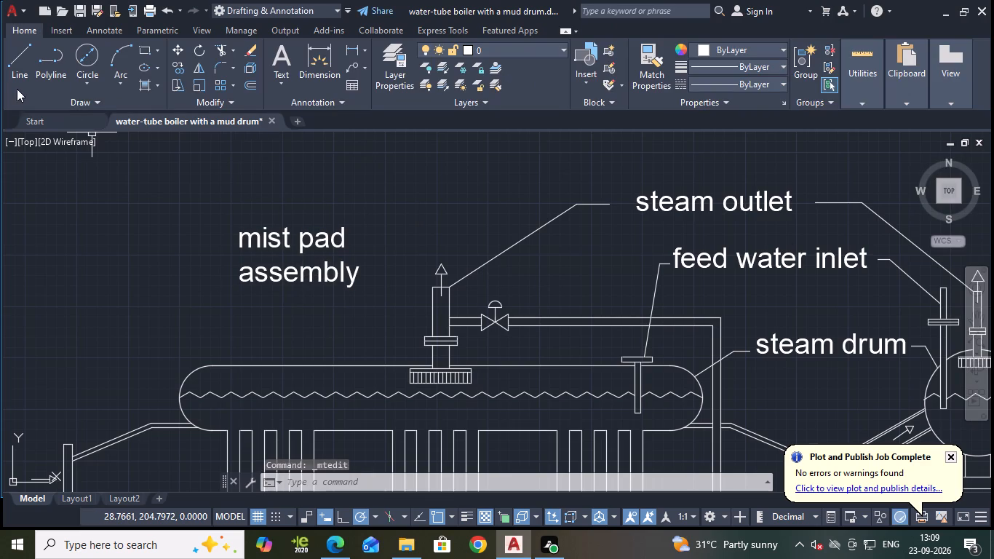
Draw a leader from the top edge of the mist pad up at a slant, ending with a short horizontal tail at the "mist pad assembly" label.
{"action": "left_click", "coordinate": [12, 58]}
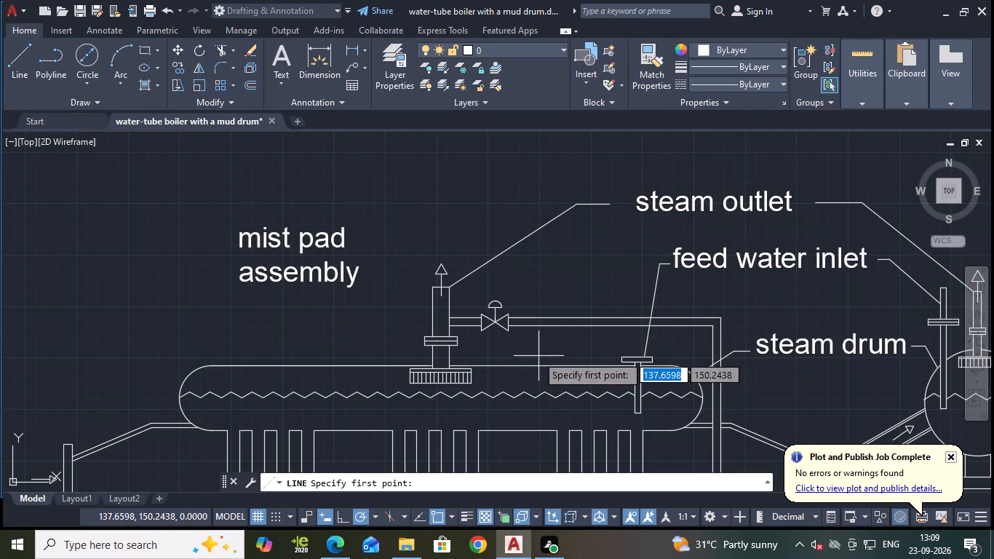
{"action": "scroll", "coordinate": [425, 374], "scroll_direction": "up", "scroll_amount": 2}
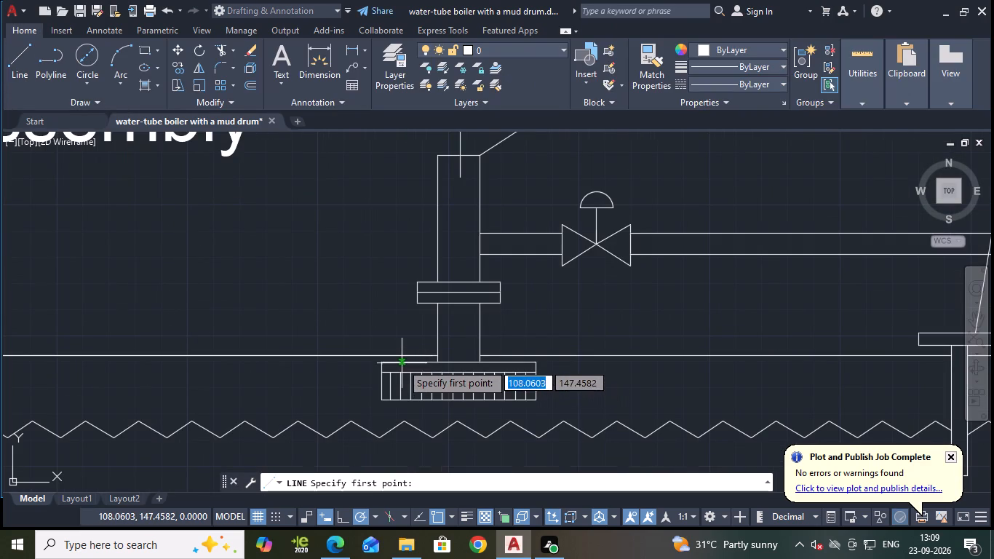
{"action": "left_click", "coordinate": [402, 363]}
{"action": "middle_click_drag", "start_coordinate": [346, 193], "coordinate": [370, 324]}
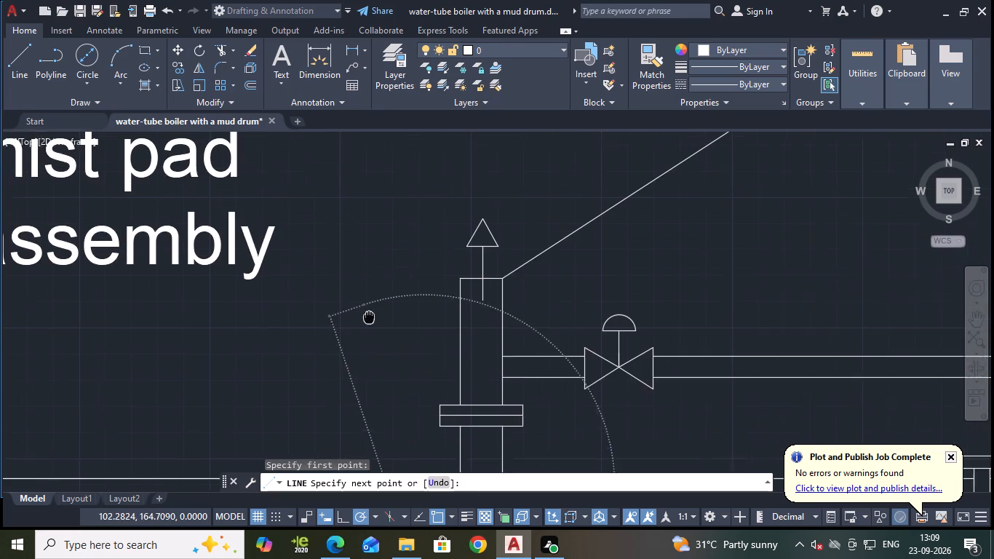
{"action": "scroll", "coordinate": [345, 247], "scroll_direction": "down", "scroll_amount": 1}
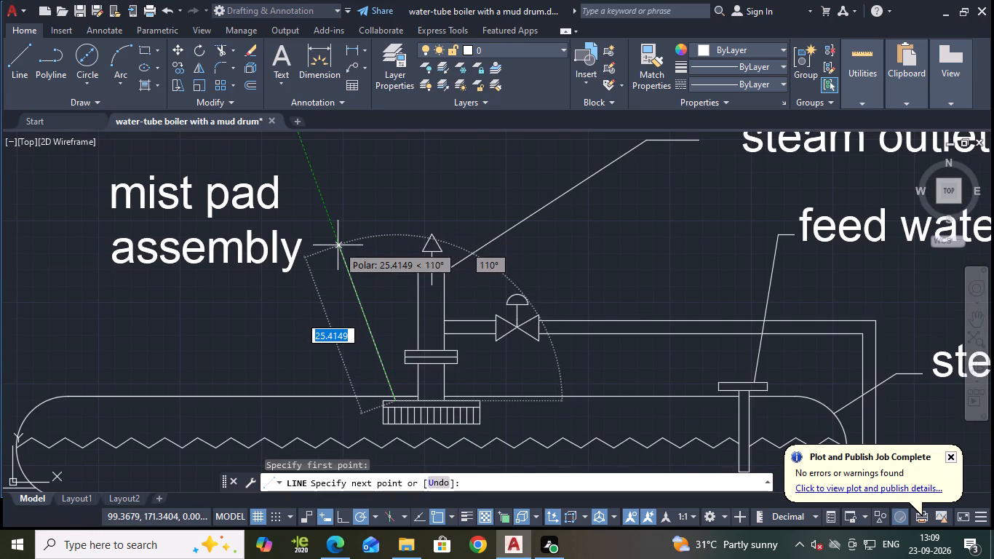
{"action": "left_click", "coordinate": [339, 226]}
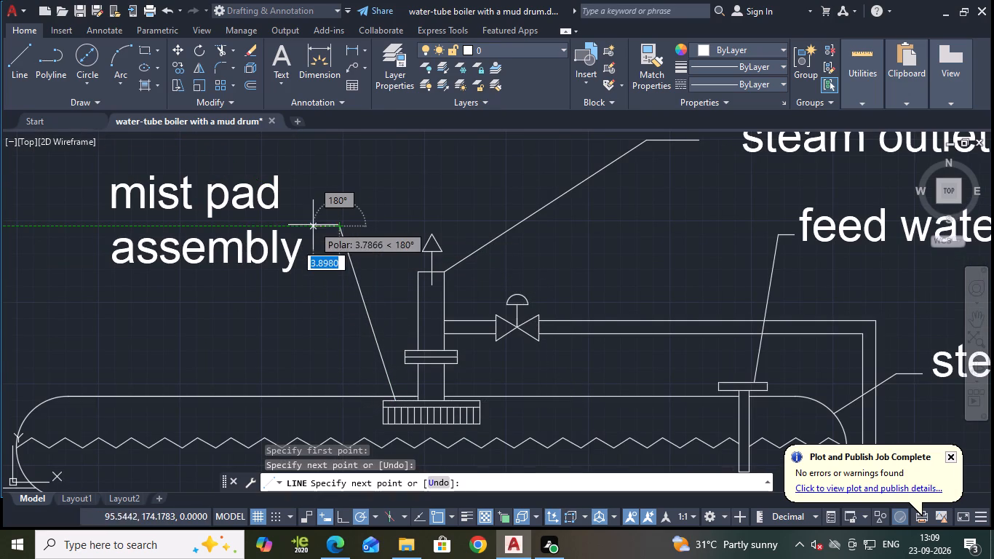
{"action": "left_click", "coordinate": [309, 223]}
{"action": "key", "text": "Escape"}
Move the "mist pad assembly" label slightly closer to its leader's horizontal end.
{"action": "scroll", "coordinate": [401, 211], "scroll_direction": "down", "scroll_amount": 2}
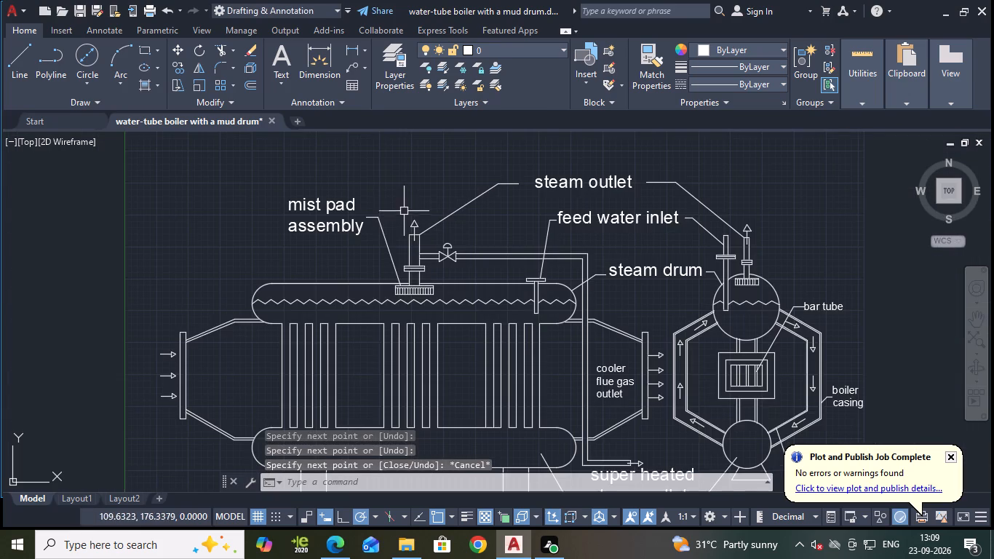
{"action": "middle_click_drag", "start_coordinate": [424, 213], "coordinate": [435, 217]}
{"action": "left_click", "coordinate": [306, 213]}
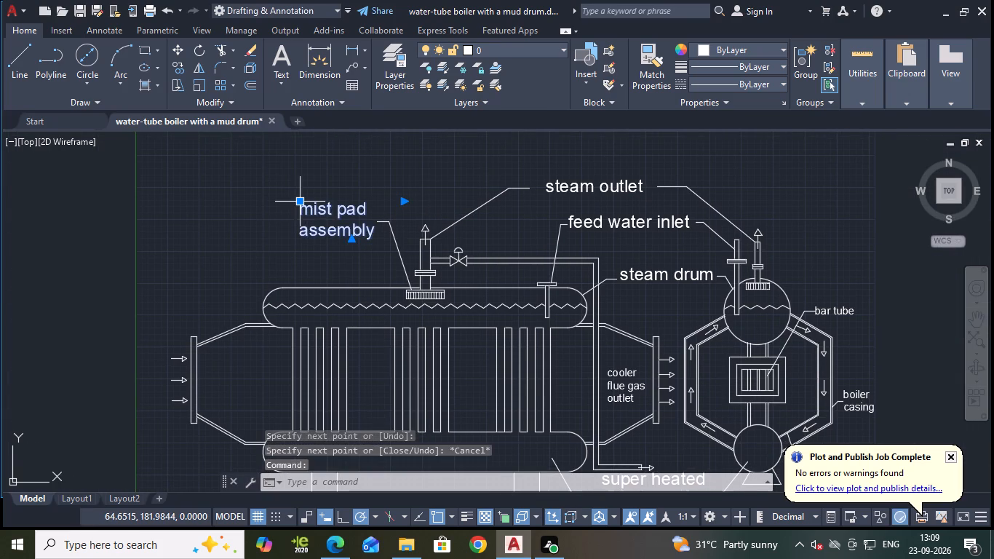
{"action": "left_click", "coordinate": [300, 205]}
{"action": "left_click", "coordinate": [307, 208]}
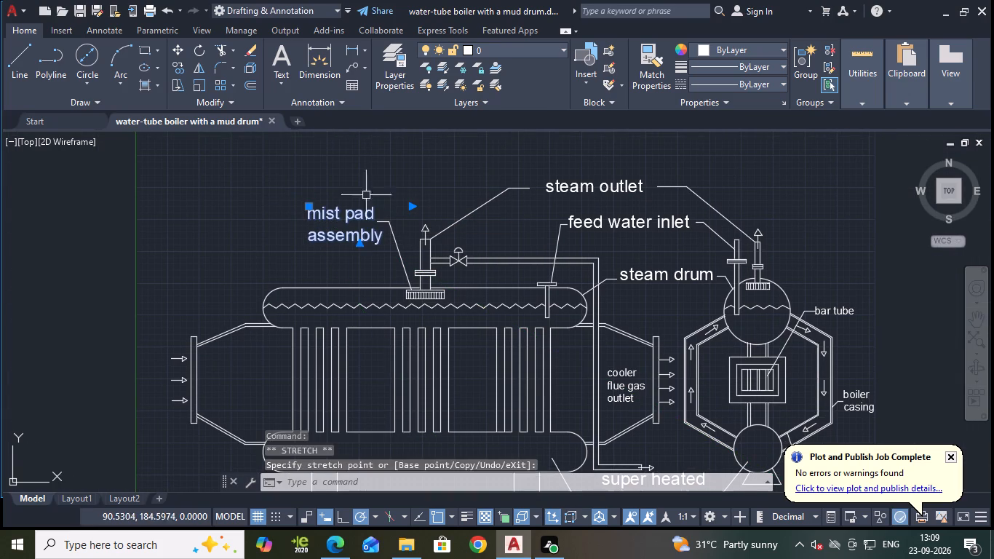
{"action": "key", "text": "Escape"}
Save the drawing.
{"action": "key", "text": "ctrl+s"}
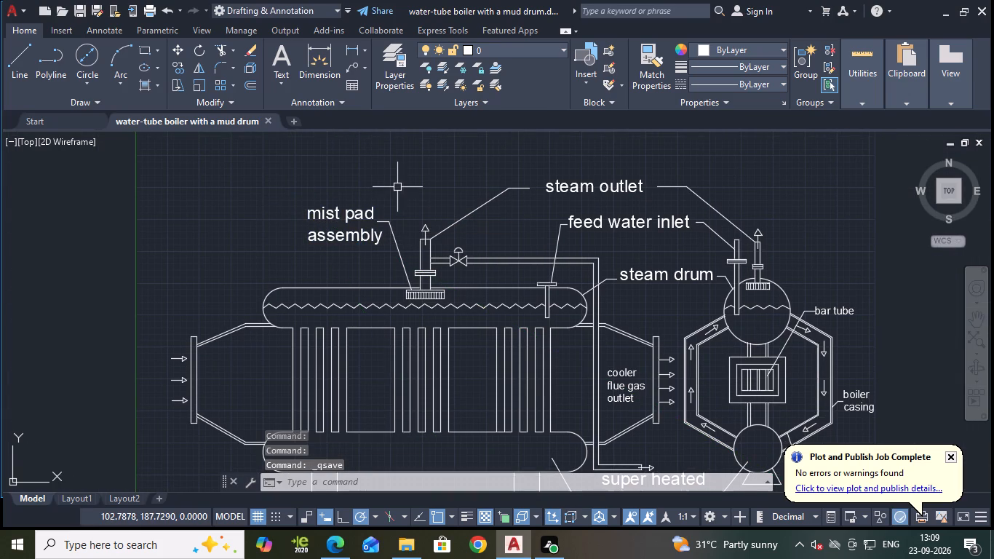
{"action": "scroll", "coordinate": [626, 276], "scroll_direction": "down", "scroll_amount": 1}
{"action": "scroll", "coordinate": [634, 279], "scroll_direction": "up", "scroll_amount": 1}
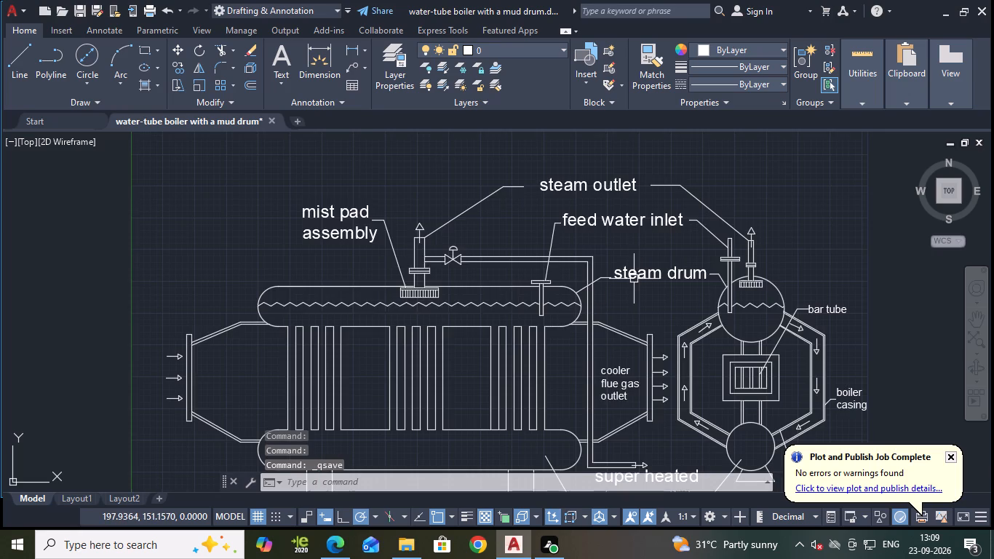
{"action": "key", "text": "s"}
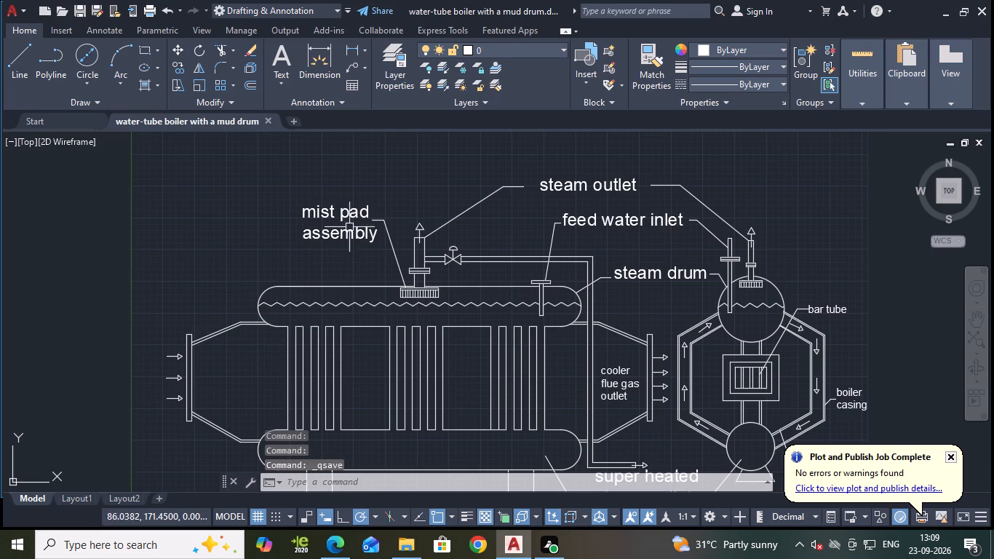
Copy the "cooler flue gas outlet" label and paste it above the front view's flue gas inlet end, beside the "mist pad assembly" label.
{"action": "middle_click_drag", "start_coordinate": [626, 391], "coordinate": [606, 276]}
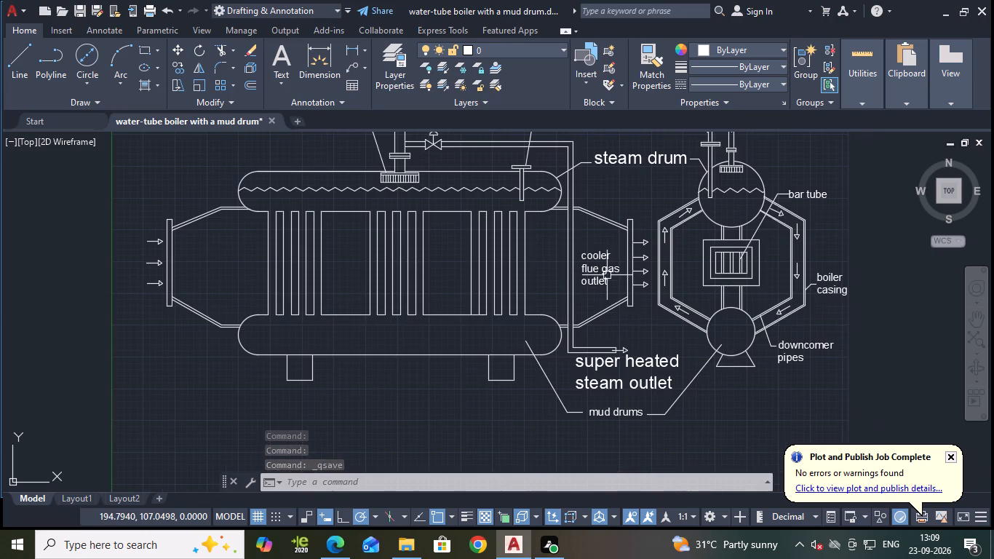
{"action": "left_click", "coordinate": [594, 274]}
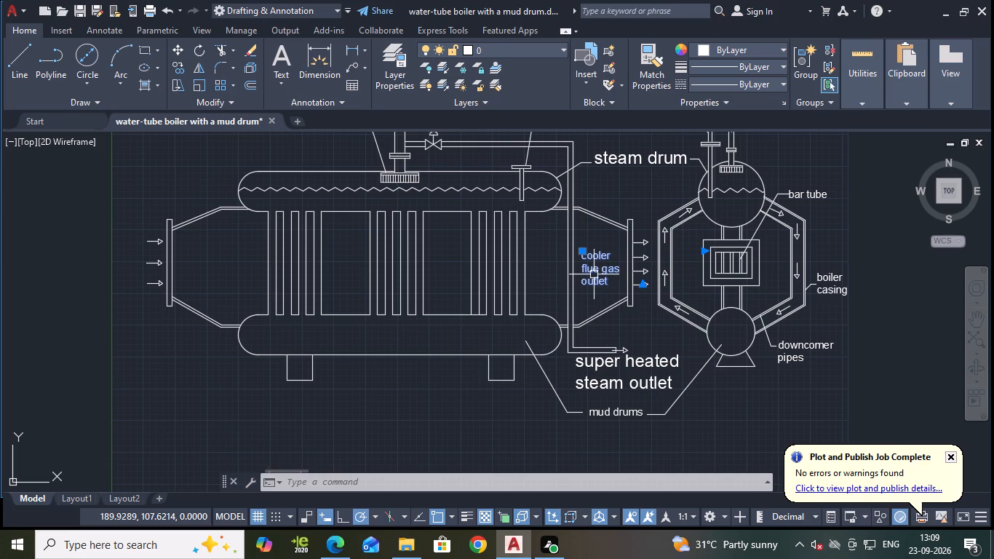
{"action": "key", "text": "ctrl+c"}
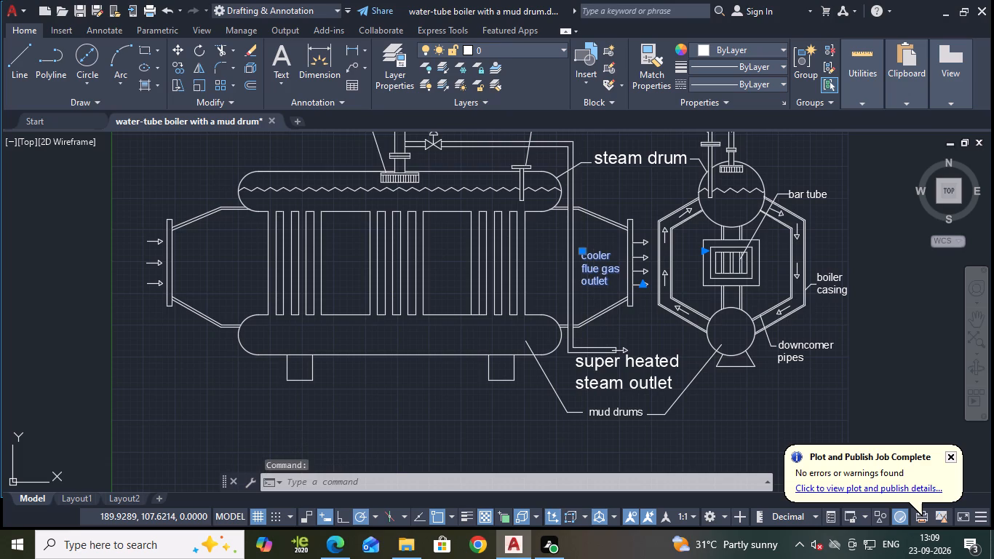
{"action": "middle_click_drag", "start_coordinate": [305, 197], "coordinate": [327, 263]}
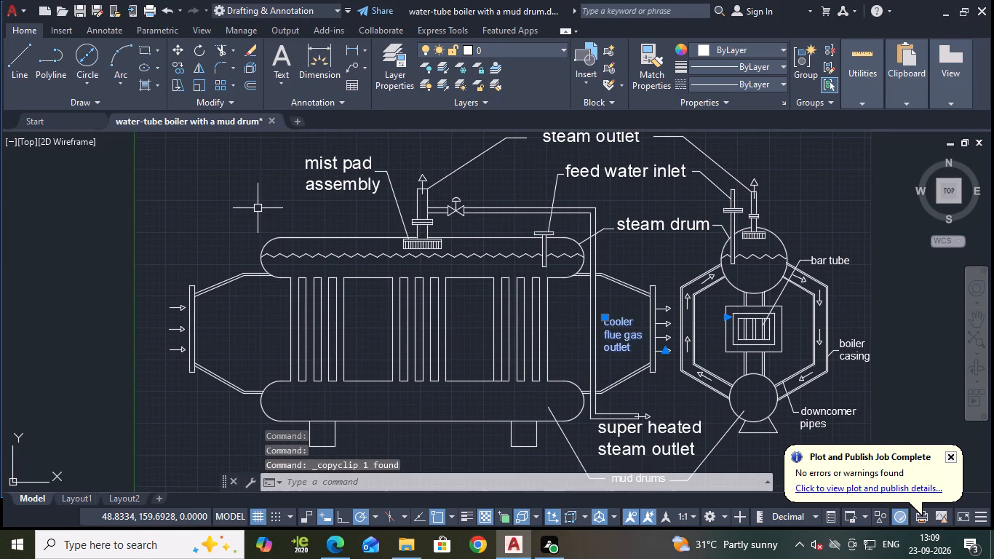
{"action": "key", "text": "ctrl+v"}
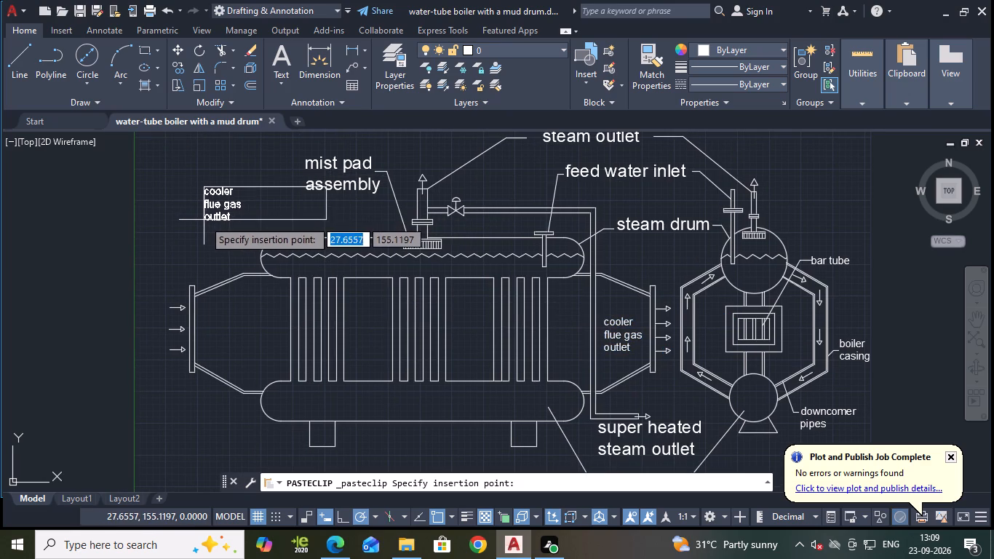
{"action": "left_click", "coordinate": [204, 220]}
Replace the text of the pasted "cooler flue gas outlet" copy with "external insulation" on two lines.
{"action": "double_click", "coordinate": [225, 209]}
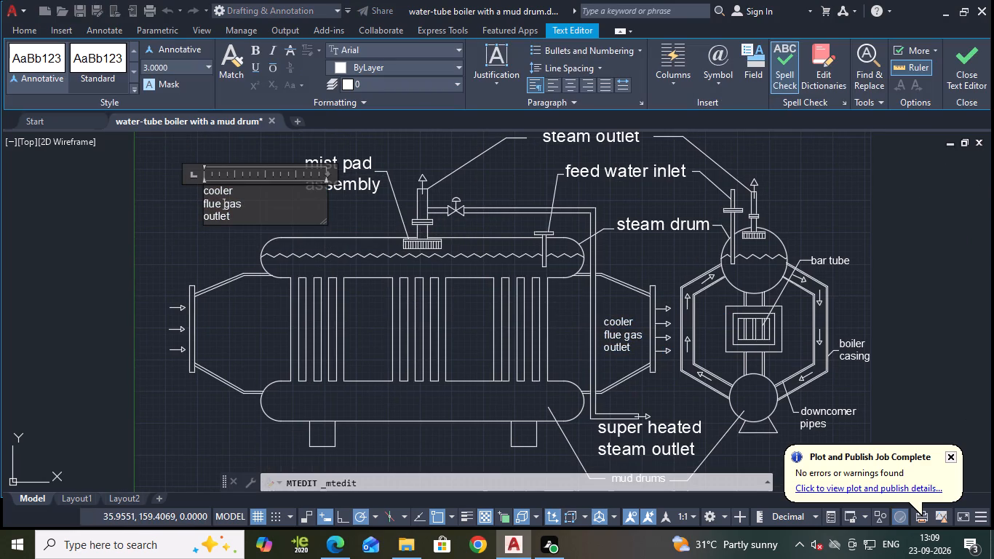
{"action": "left_click", "coordinate": [244, 217]}
{"action": "key", "text": "BackSpace"}
{"action": "key", "text": "BackSpace"}
{"action": "key", "text": "BackSpace"}
{"action": "key", "text": "BackSpace"}
{"action": "key", "text": "BackSpace"}
{"action": "key", "text": "BackSpace"}
{"action": "key", "text": "BackSpace"}
{"action": "key", "text": "BackSpace"}
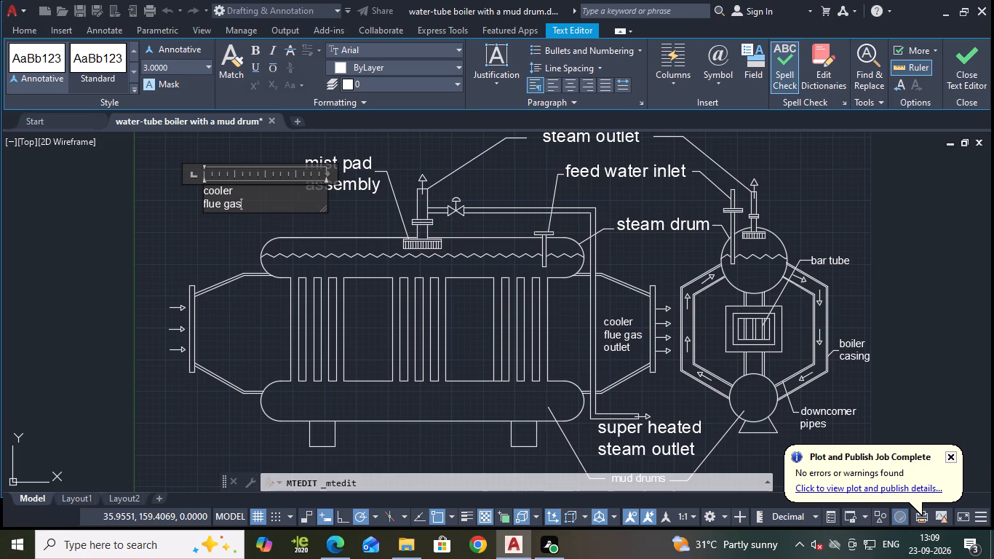
{"action": "key", "text": "BackSpace"}
{"action": "key", "text": "BackSpace"}
{"action": "key", "text": "BackSpace"}
{"action": "key", "text": "BackSpace"}
{"action": "key", "text": "BackSpace"}
{"action": "key", "text": "BackSpace"}
{"action": "key", "text": "BackSpace"}
{"action": "key", "text": "BackSpace"}
{"action": "key", "text": "BackSpace"}
{"action": "key", "text": "BackSpace"}
{"action": "key", "text": "BackSpace"}
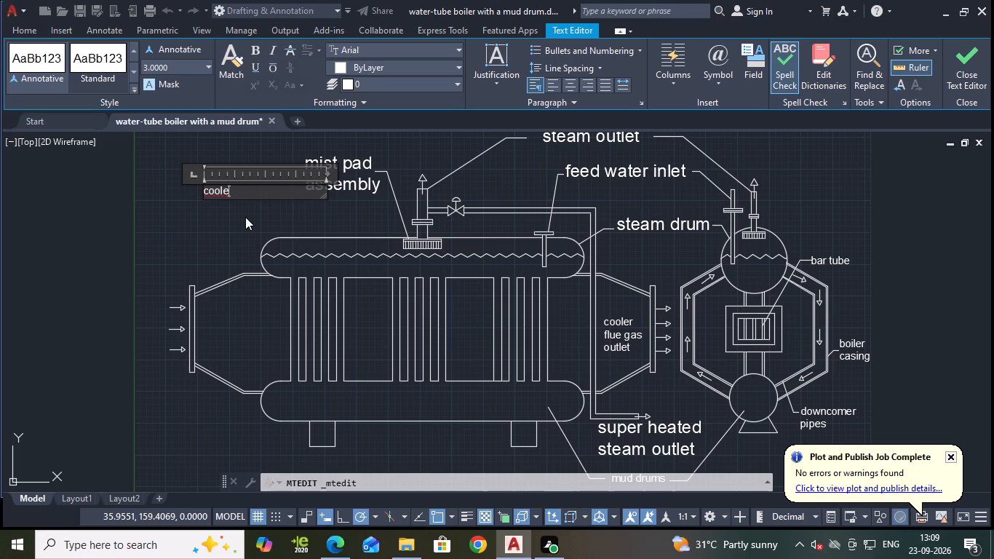
{"action": "key", "text": "BackSpace"}
{"action": "key", "text": "BackSpace"}
{"action": "key", "text": "BackSpace"}
{"action": "key", "text": "BackSpace"}
{"action": "key", "text": "BackSpace"}
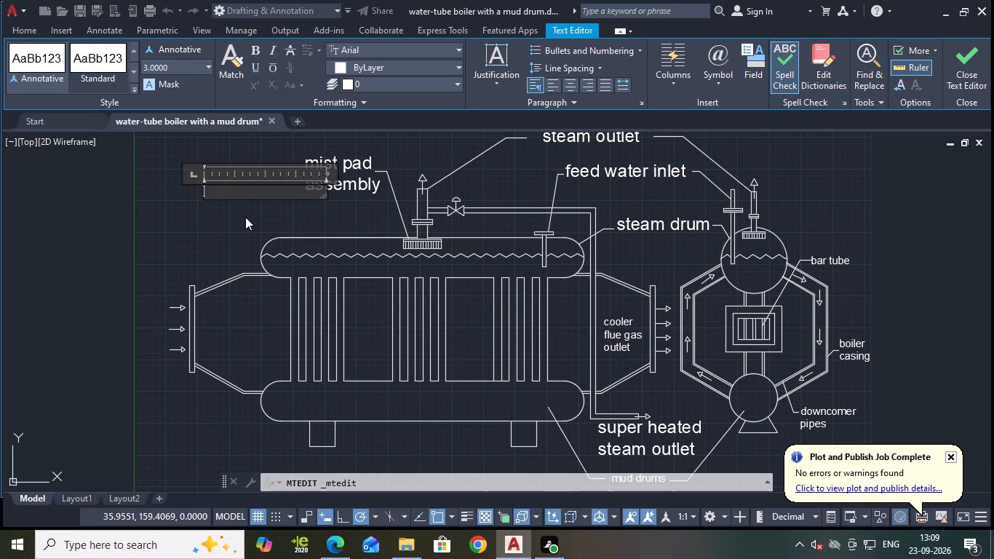
{"action": "type", "text": "ext"}
{"action": "type", "text": "ru"}
{"action": "key", "text": "BackSpace"}
{"action": "key", "text": "BackSpace"}
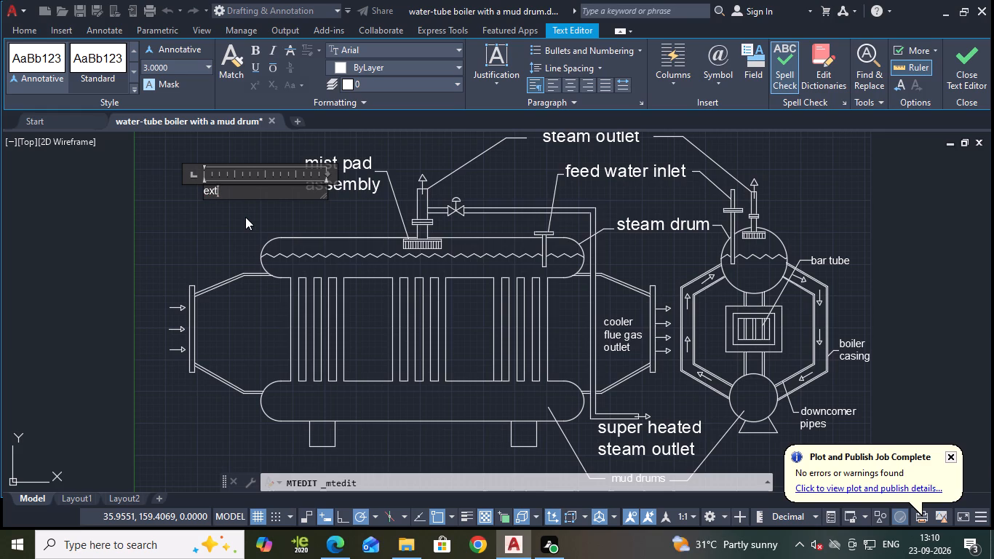
{"action": "type", "text": "urnal"}
{"action": "key", "text": "BackSpace"}
{"action": "key", "text": "BackSpace"}
{"action": "key", "text": "BackSpace"}
{"action": "key", "text": "BackSpace"}
{"action": "key", "text": "BackSpace"}
{"action": "type", "text": "er"}
{"action": "type", "text": "nal i"}
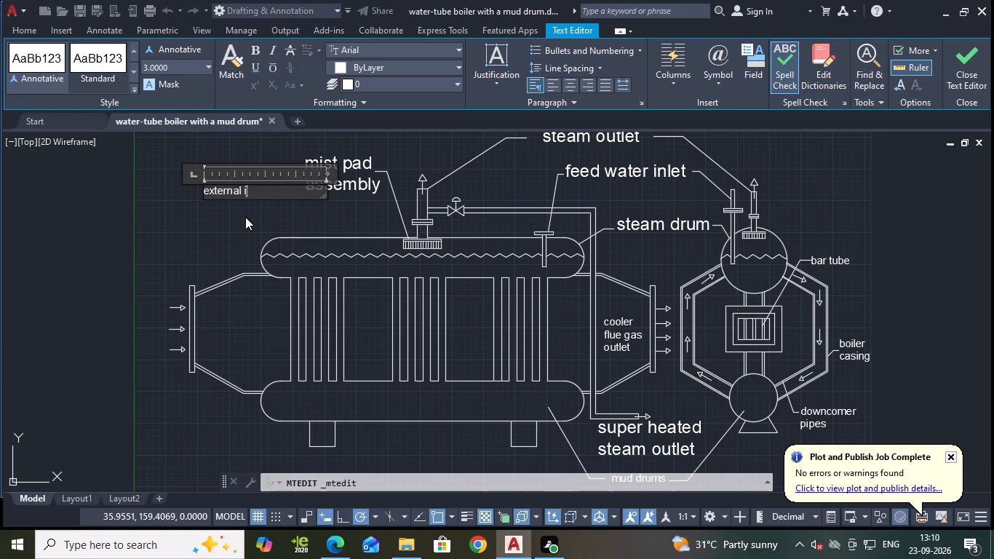
{"action": "key", "text": "BackSpace"}
{"action": "key", "text": "Return"}
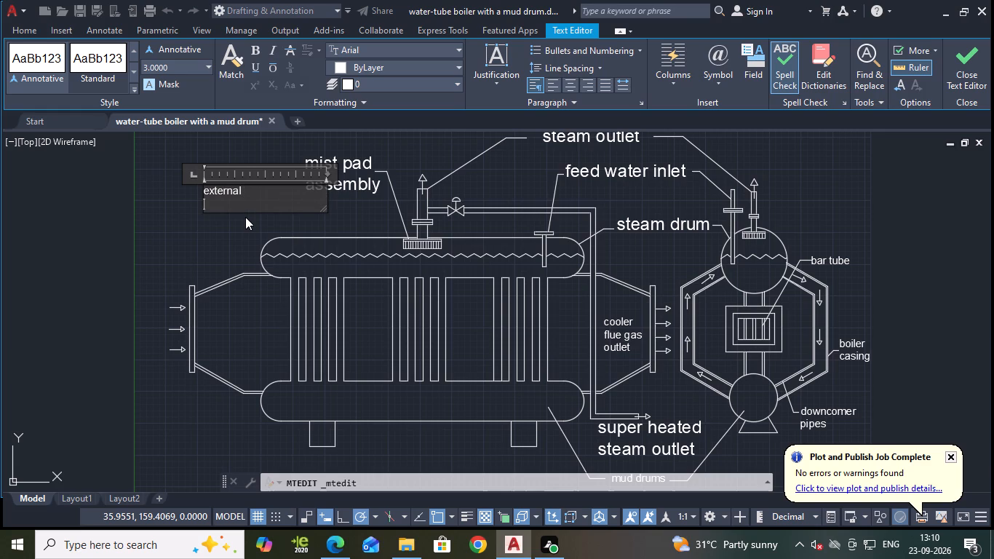
{"action": "type", "text": "in"}
{"action": "type", "text": "sulatio"}
{"action": "key", "text": "n"}
{"action": "left_click", "coordinate": [964, 68]}
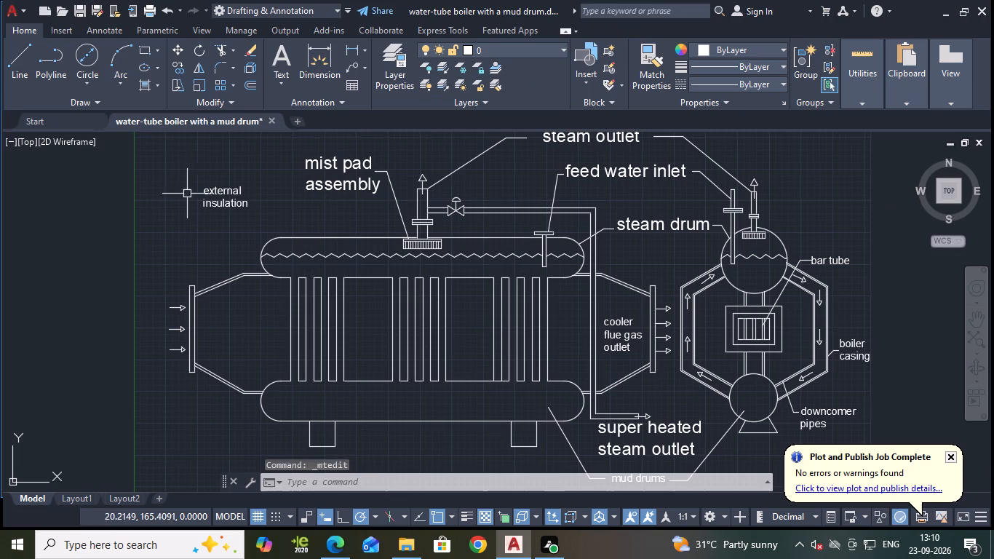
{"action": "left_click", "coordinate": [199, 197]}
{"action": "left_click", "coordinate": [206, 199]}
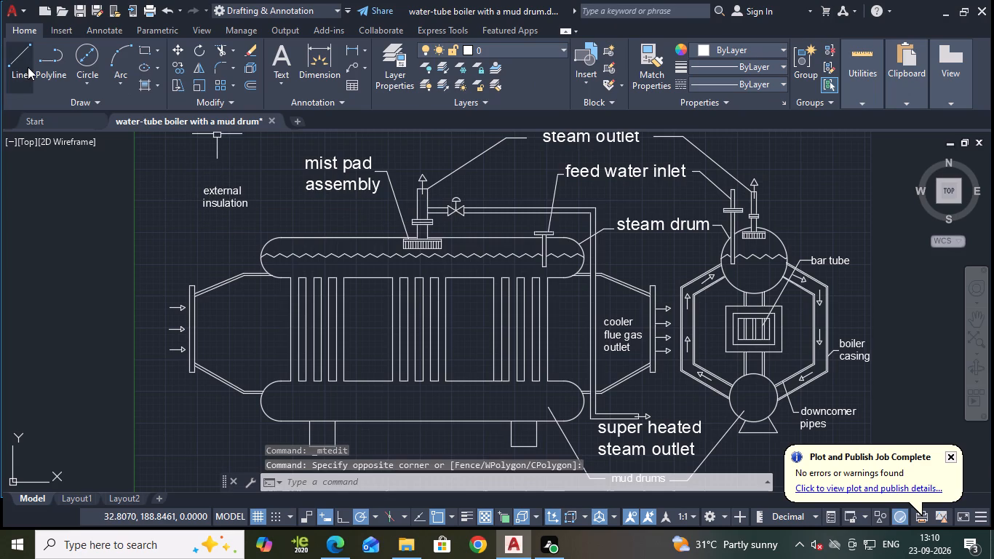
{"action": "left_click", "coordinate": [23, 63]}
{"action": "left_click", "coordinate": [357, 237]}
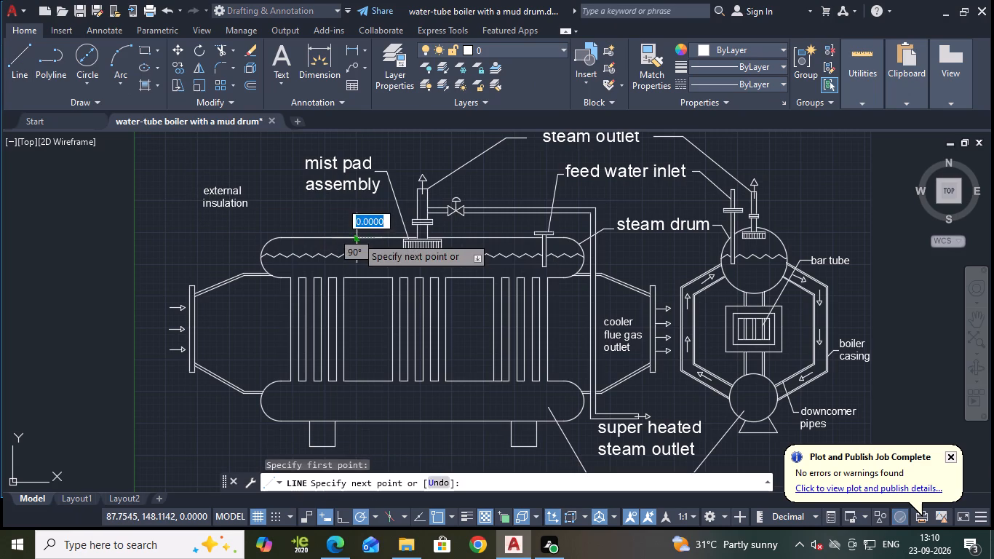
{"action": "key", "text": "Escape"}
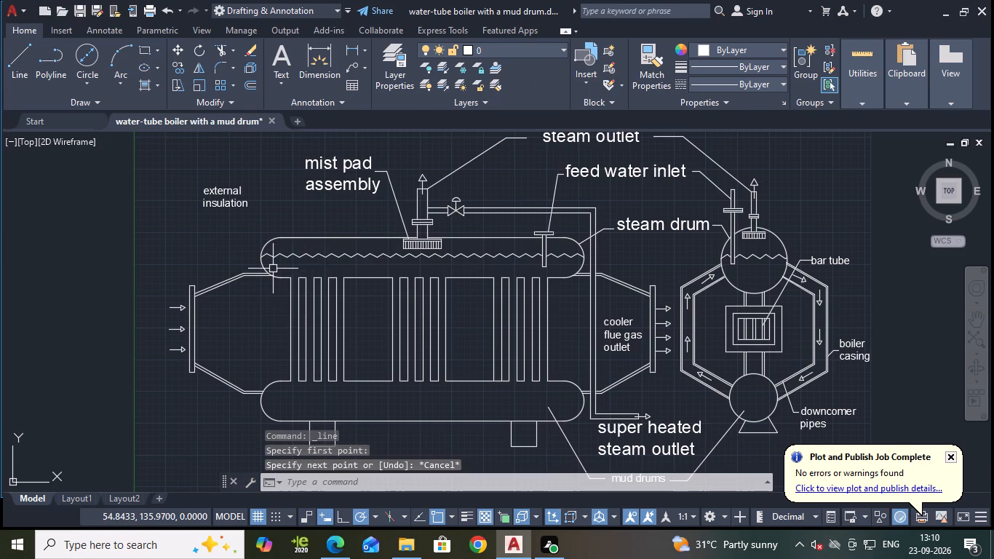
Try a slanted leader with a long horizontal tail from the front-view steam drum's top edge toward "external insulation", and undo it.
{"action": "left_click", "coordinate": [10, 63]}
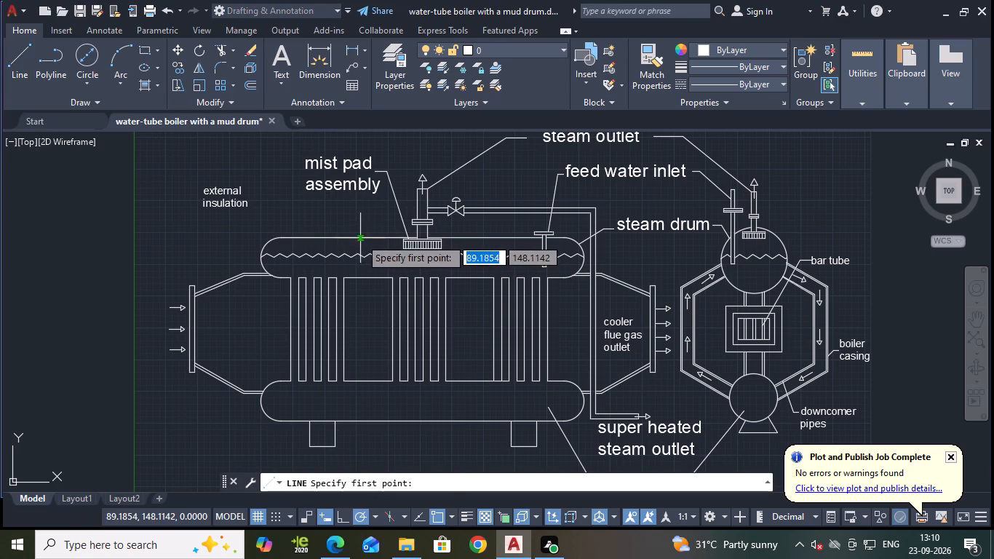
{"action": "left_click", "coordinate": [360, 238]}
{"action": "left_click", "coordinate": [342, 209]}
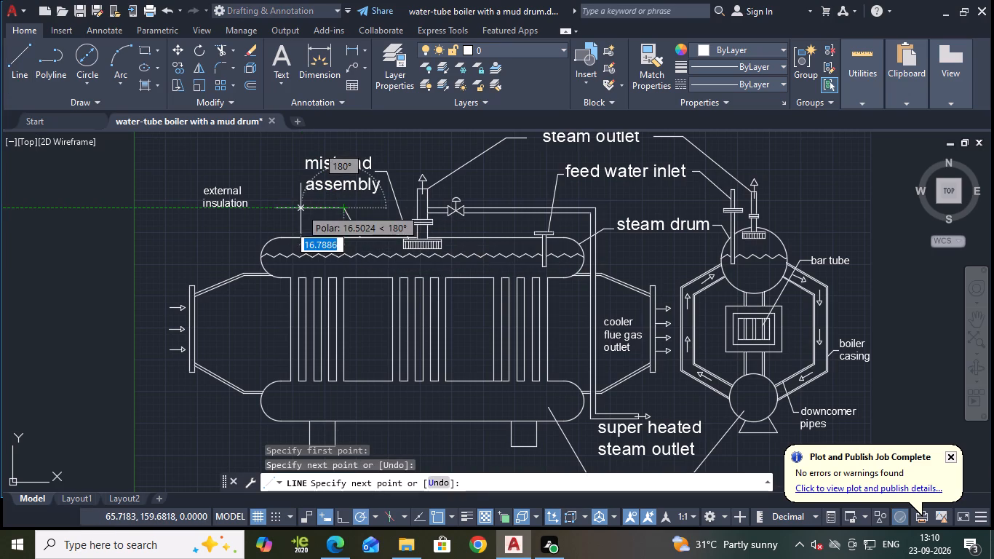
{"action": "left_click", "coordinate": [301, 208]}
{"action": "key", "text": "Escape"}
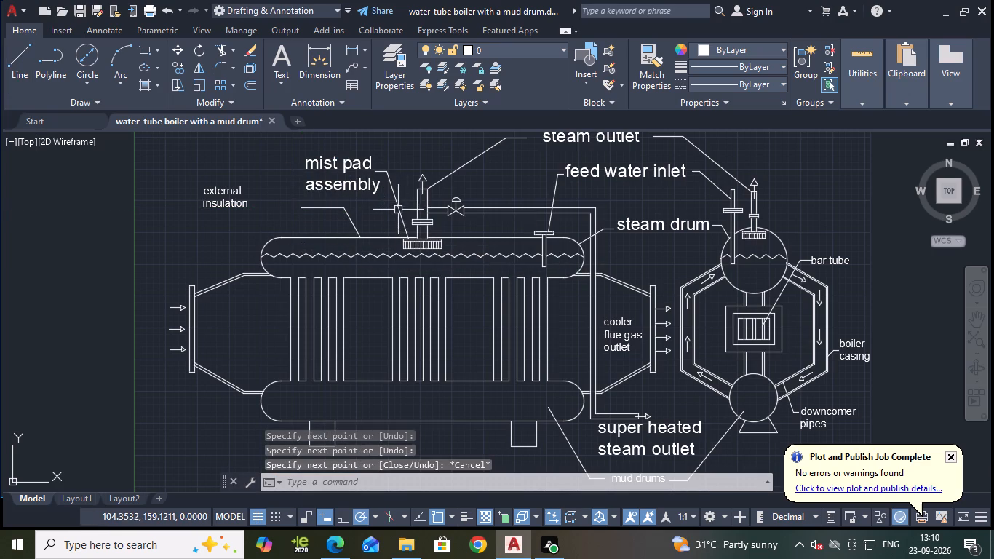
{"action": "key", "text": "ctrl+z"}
Draw a leader from the front-view steam drum's top edge up at a slant, ending in a short horizontal tail toward "external insulation".
{"action": "left_click", "coordinate": [21, 68]}
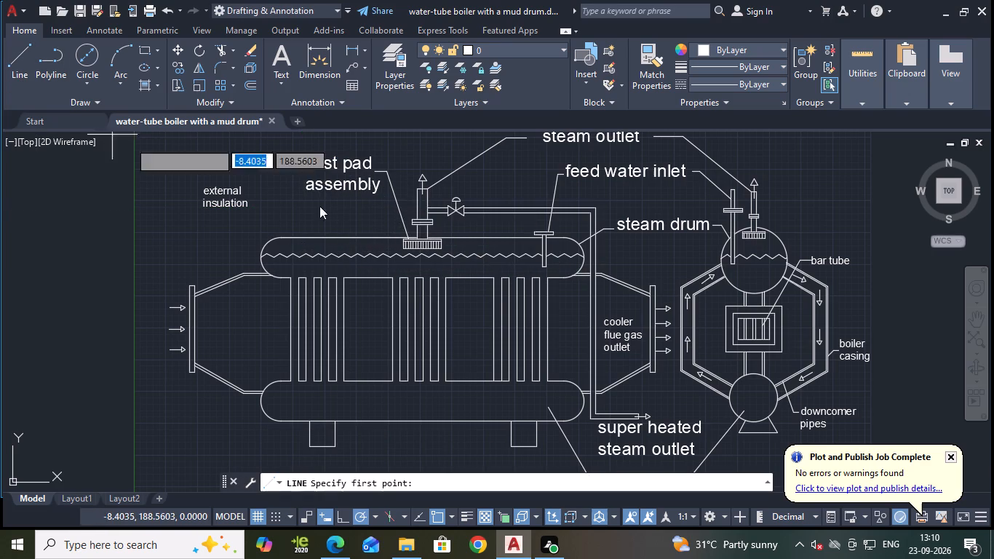
{"action": "left_click", "coordinate": [361, 237]}
{"action": "left_click", "coordinate": [347, 219]}
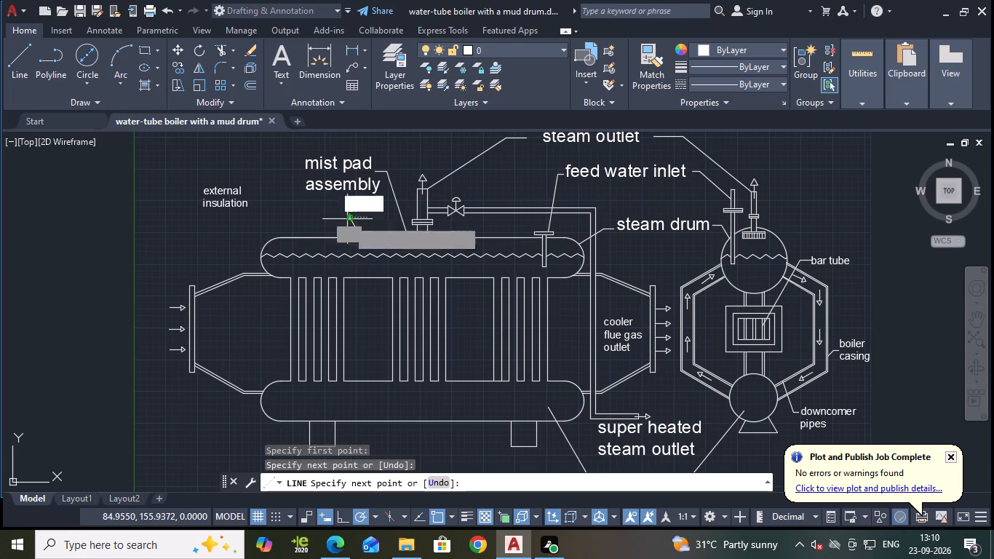
{"action": "left_click", "coordinate": [331, 215]}
{"action": "key", "text": "Escape"}
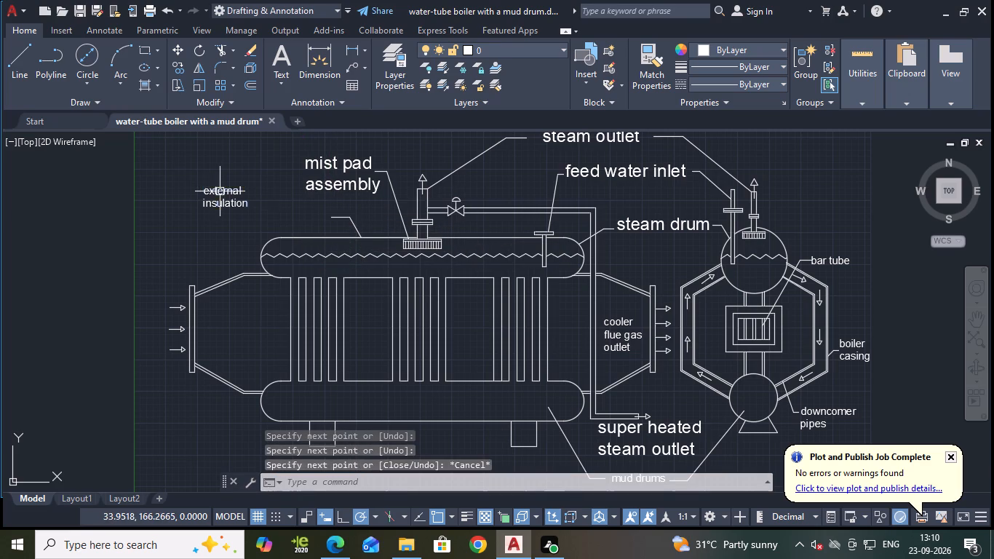
Move the "external insulation" label beside the horizontal end of its leader above the steam drum.
{"action": "left_click", "coordinate": [220, 191]}
{"action": "left_click", "coordinate": [204, 189]}
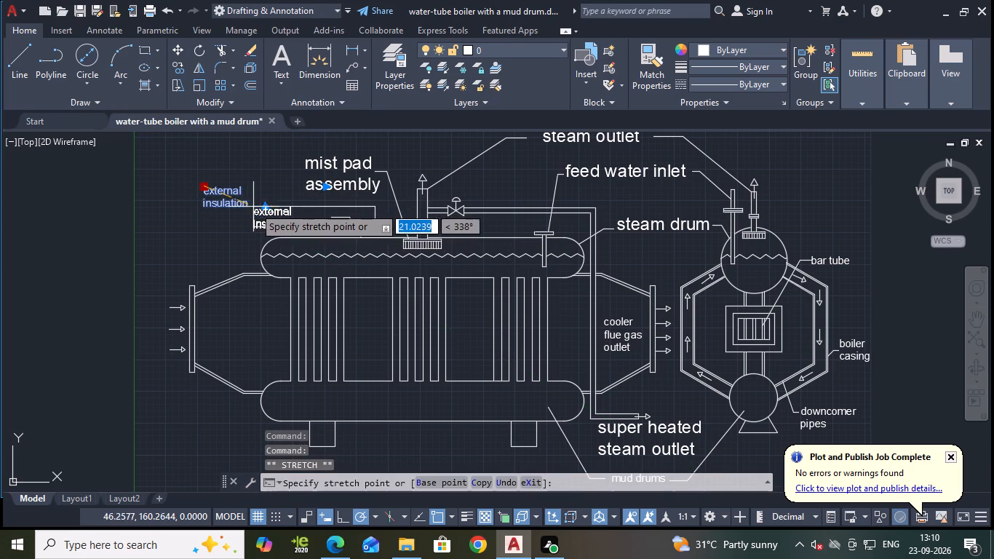
{"action": "scroll", "coordinate": [263, 208], "scroll_direction": "up", "scroll_amount": 2}
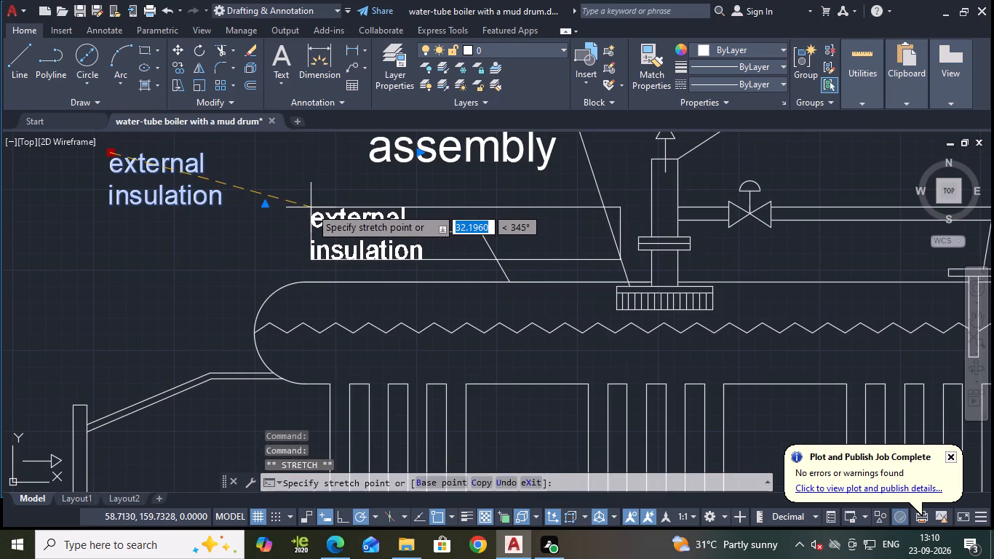
{"action": "left_click", "coordinate": [311, 207]}
{"action": "key", "text": "Escape"}
Save the drawing.
{"action": "scroll", "coordinate": [446, 196], "scroll_direction": "down", "scroll_amount": 3}
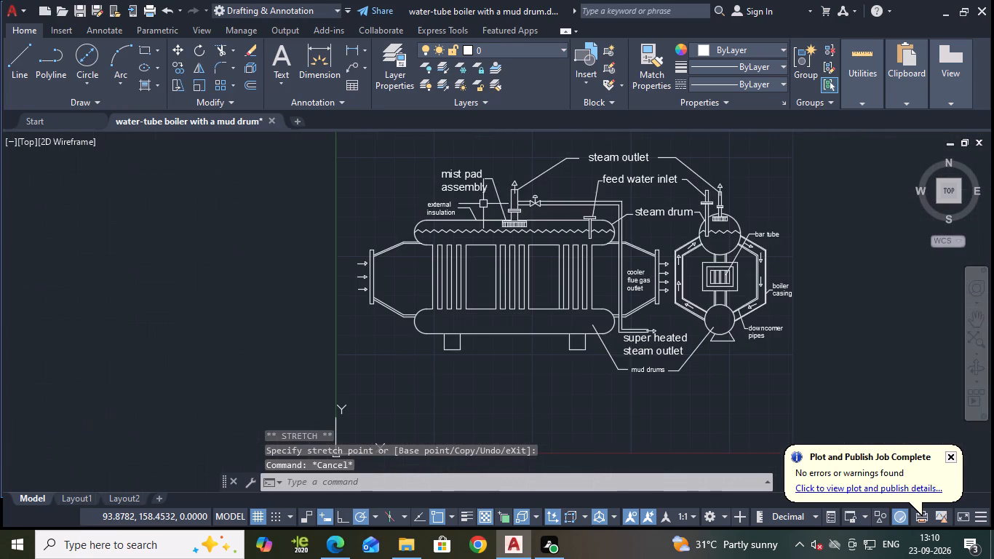
{"action": "middle_click_drag", "start_coordinate": [483, 203], "coordinate": [452, 277]}
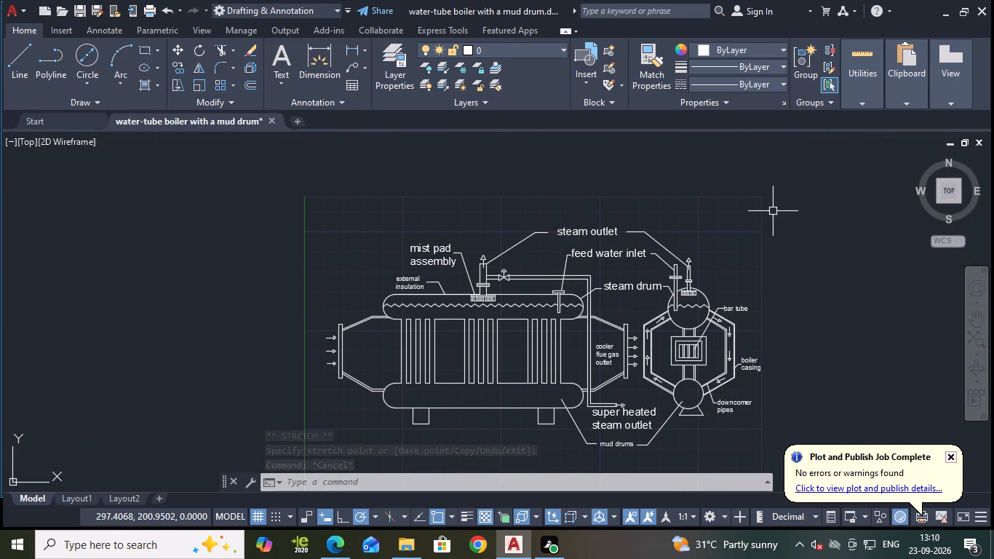
{"action": "key", "text": "ctrl+s"}
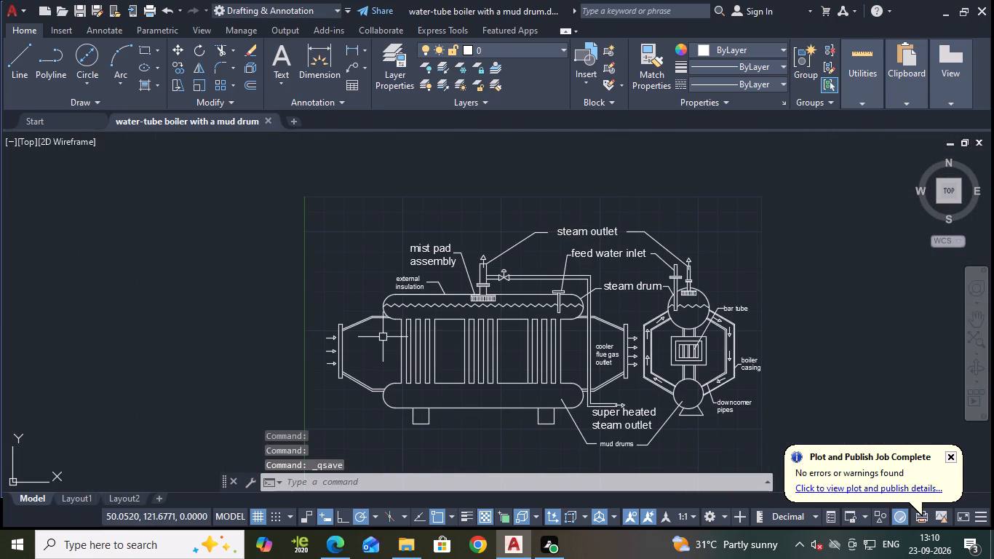
Copy the "external insulation" label and paste it above the front view's flue gas inlet end.
{"action": "scroll", "coordinate": [383, 337], "scroll_direction": "up", "scroll_amount": 1}
{"action": "middle_click_drag", "start_coordinate": [381, 338], "coordinate": [424, 282]}
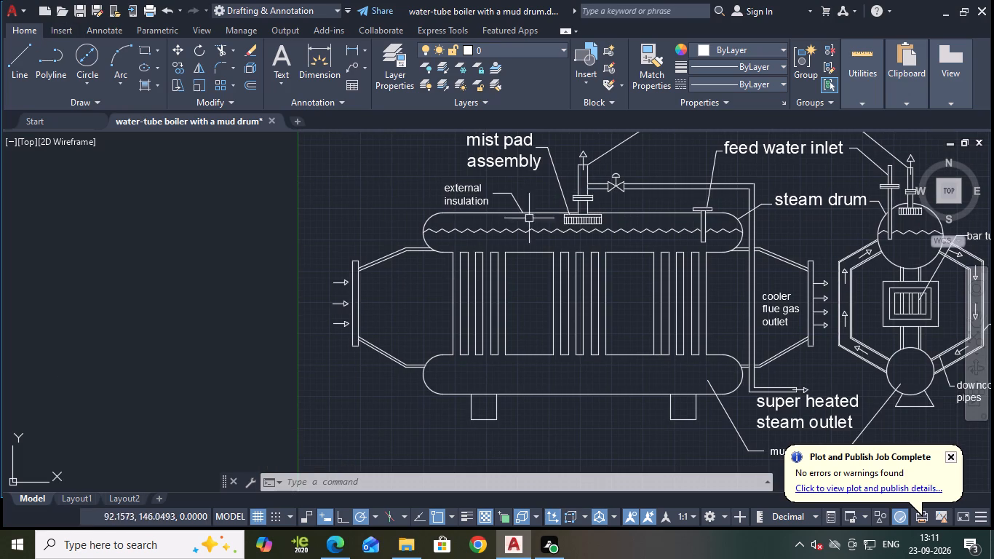
{"action": "left_click", "coordinate": [458, 194]}
{"action": "key", "text": "ctrl+c"}
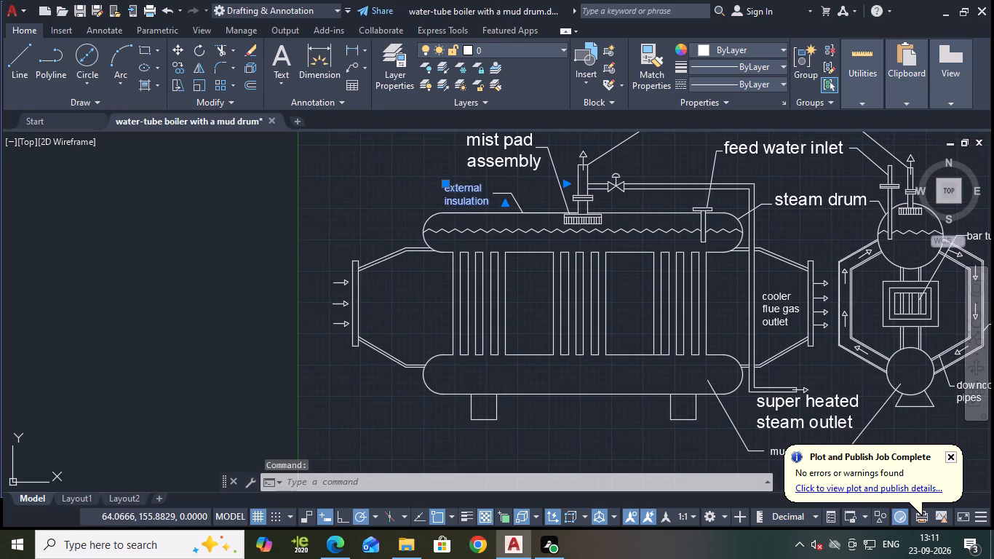
{"action": "key", "text": "ctrl+v"}
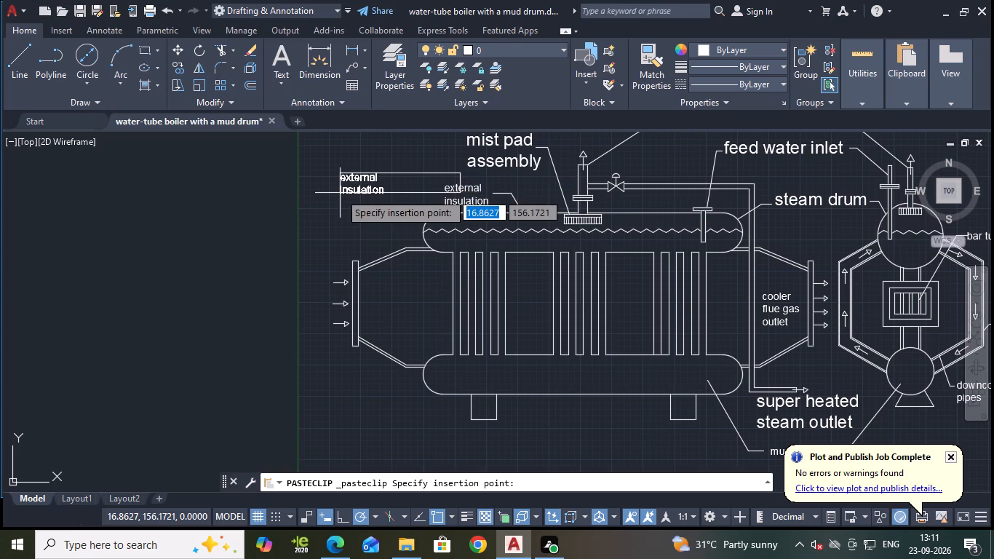
{"action": "left_click", "coordinate": [327, 196]}
Place the copied "external insulation" label above the front view's flue gas inlet end and change its text to "boiler casing".
{"action": "left_click", "coordinate": [362, 196]}
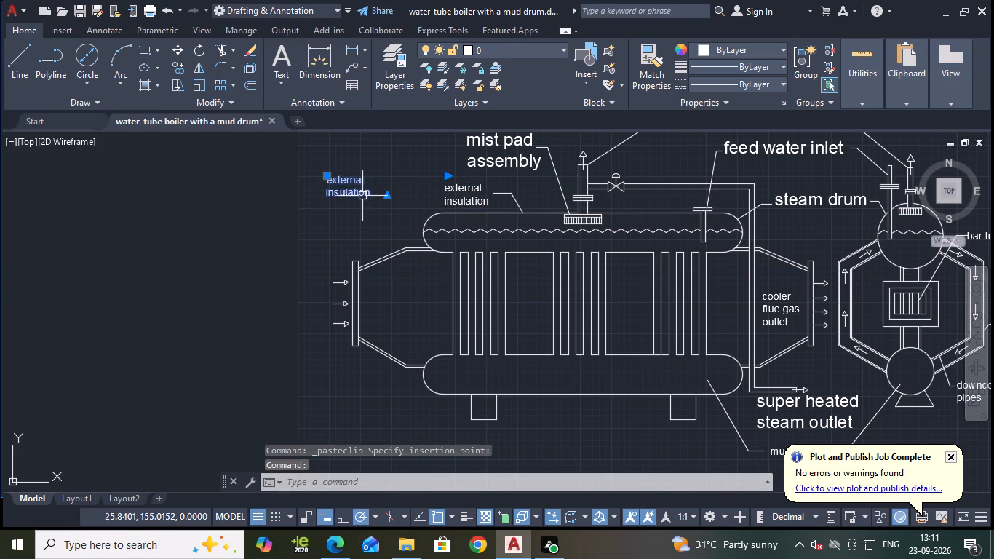
{"action": "double_click", "coordinate": [355, 189]}
{"action": "left_click", "coordinate": [383, 192]}
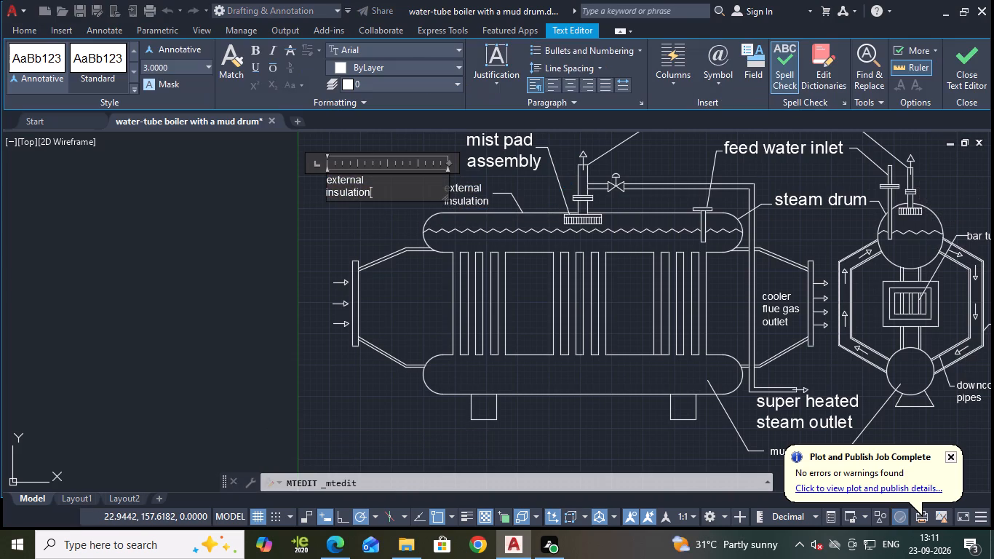
{"action": "key", "text": "BackSpace"}
{"action": "key", "text": "BackSpace"}
{"action": "key", "text": "BackSpace"}
{"action": "key", "text": "BackSpace"}
{"action": "key", "text": "BackSpace"}
{"action": "key", "text": "BackSpace"}
{"action": "key", "text": "BackSpace"}
{"action": "key", "text": "BackSpace"}
{"action": "key", "text": "BackSpace"}
{"action": "key", "text": "BackSpace"}
{"action": "key", "text": "BackSpace"}
{"action": "key", "text": "BackSpace"}
{"action": "key", "text": "BackSpace"}
{"action": "key", "text": "BackSpace"}
{"action": "key", "text": "BackSpace"}
{"action": "key", "text": "BackSpace"}
{"action": "key", "text": "BackSpace"}
{"action": "key", "text": "BackSpace"}
{"action": "key", "text": "BackSpace"}
{"action": "key", "text": "BackSpace"}
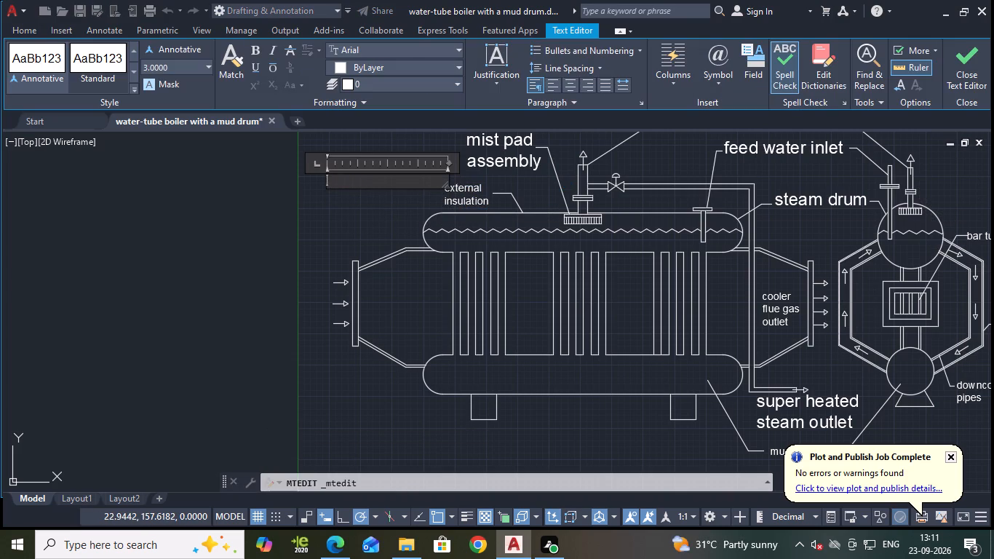
{"action": "type", "text": "boiler casing"}
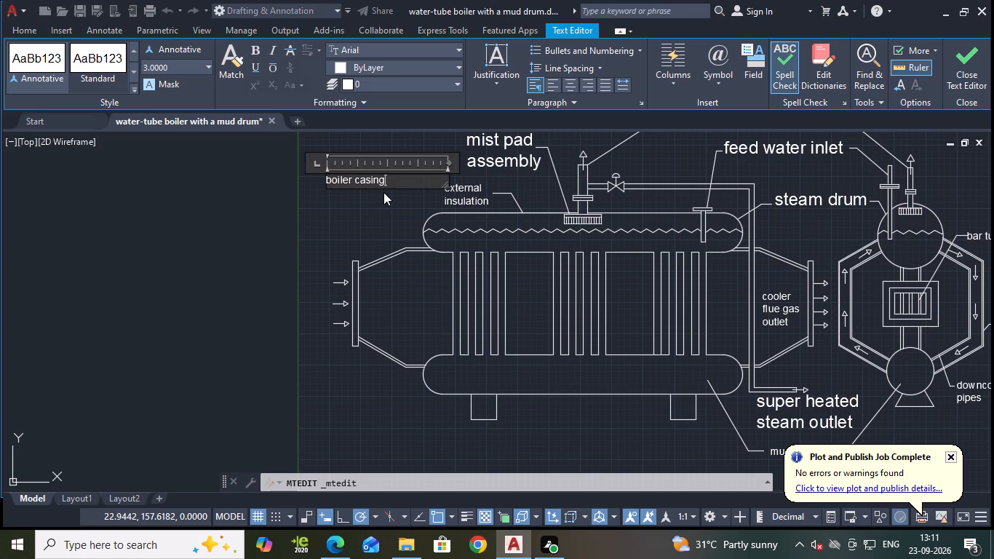
{"action": "left_click", "coordinate": [965, 74]}
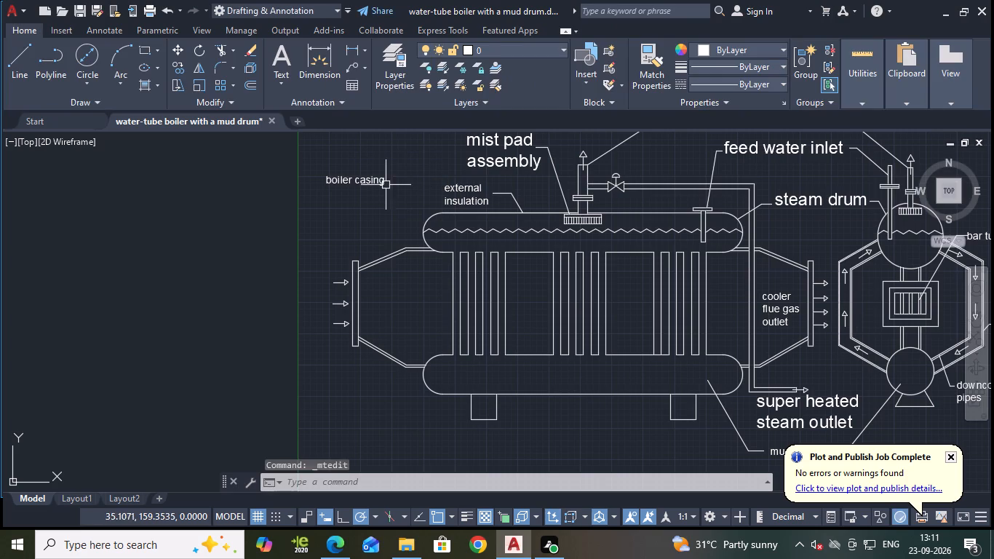
Draw a leader about 16 units long up from the front-view casing's upper inlet-side edge, ending in a horizontal tail about 3 units long.
{"action": "left_click", "coordinate": [366, 183]}
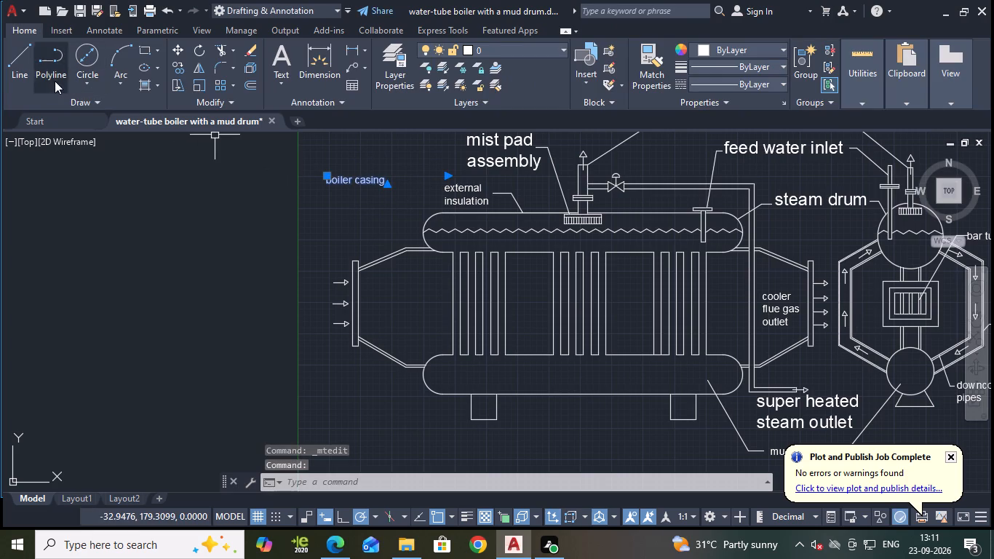
{"action": "left_click", "coordinate": [28, 54]}
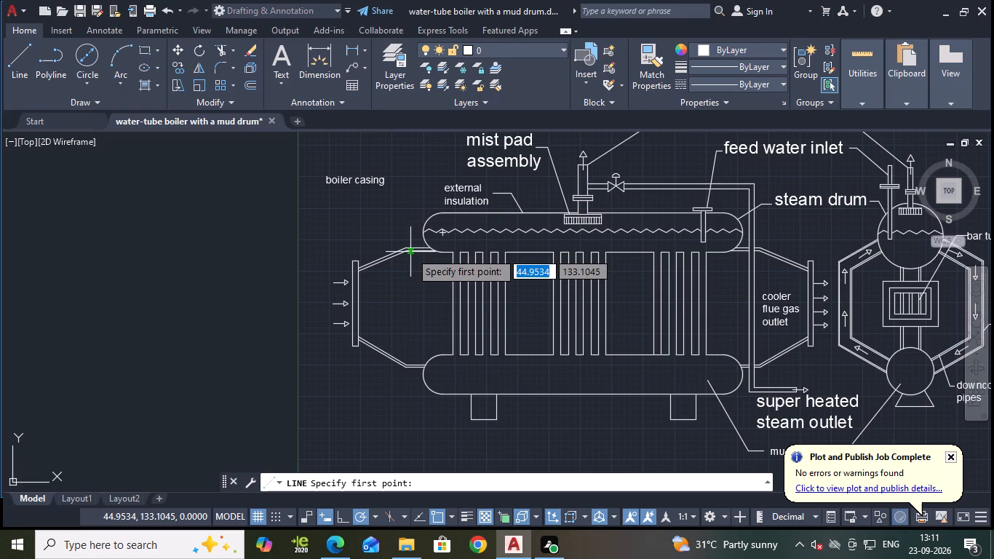
{"action": "scroll", "coordinate": [409, 252], "scroll_direction": "up", "scroll_amount": 2}
{"action": "left_click", "coordinate": [405, 243]}
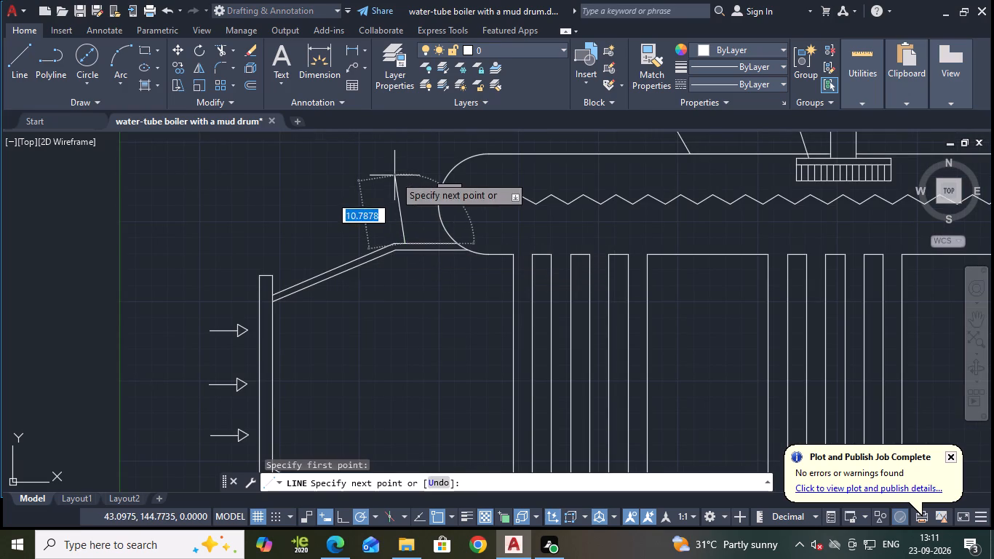
{"action": "middle_click_drag", "start_coordinate": [394, 175], "coordinate": [421, 264]}
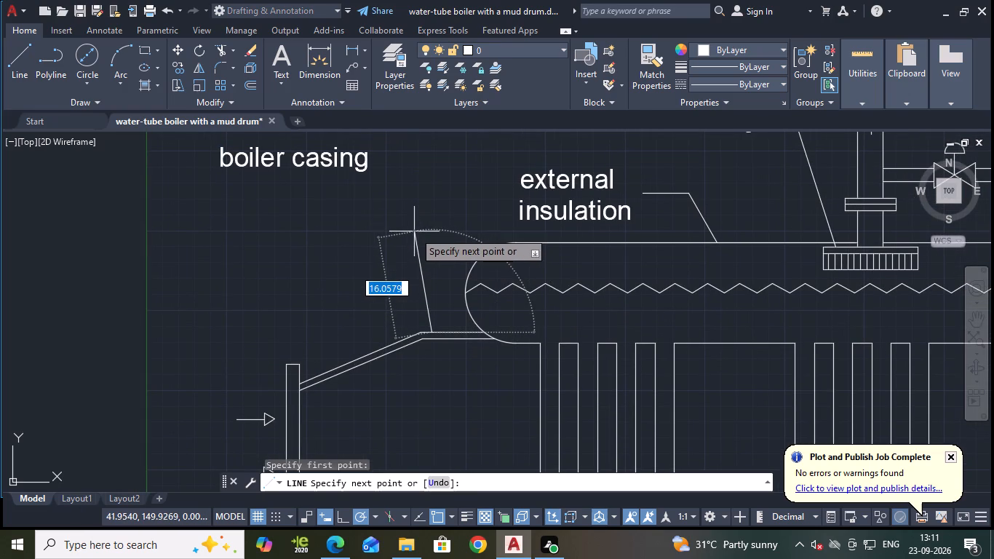
{"action": "left_click", "coordinate": [414, 231]}
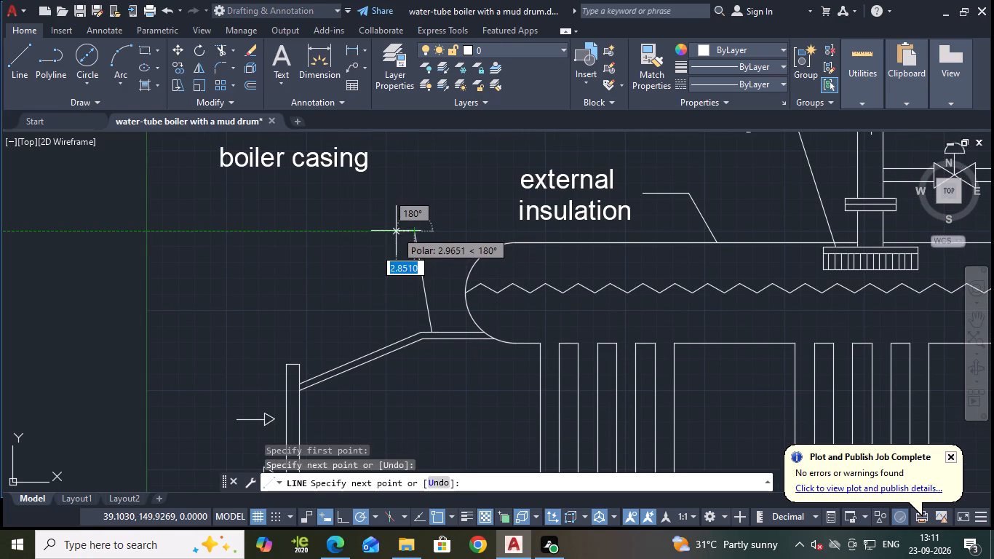
{"action": "left_click", "coordinate": [396, 230]}
{"action": "key", "text": "Escape"}
Move the "boiler casing" label down beside the horizontal end of its leader.
{"action": "left_click", "coordinate": [291, 156]}
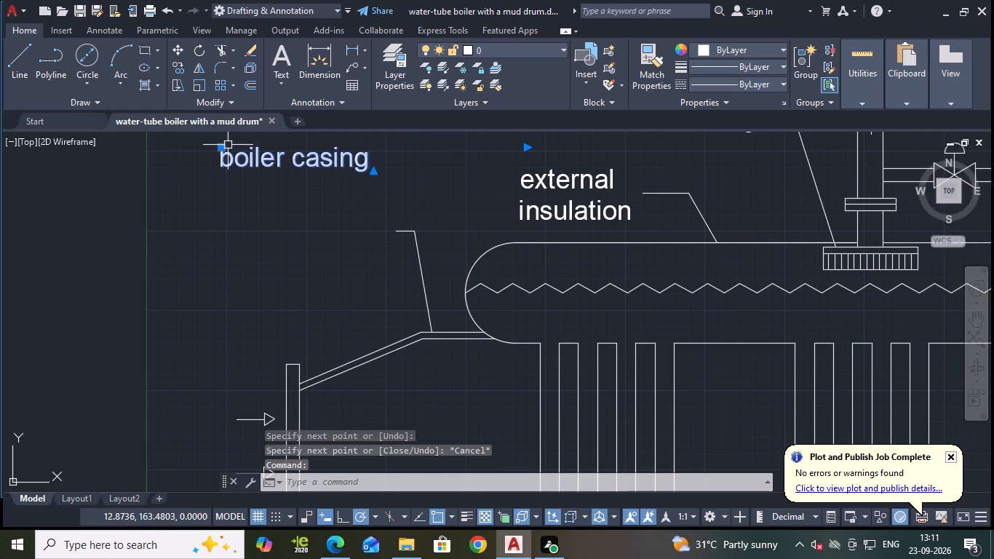
{"action": "left_click", "coordinate": [224, 147]}
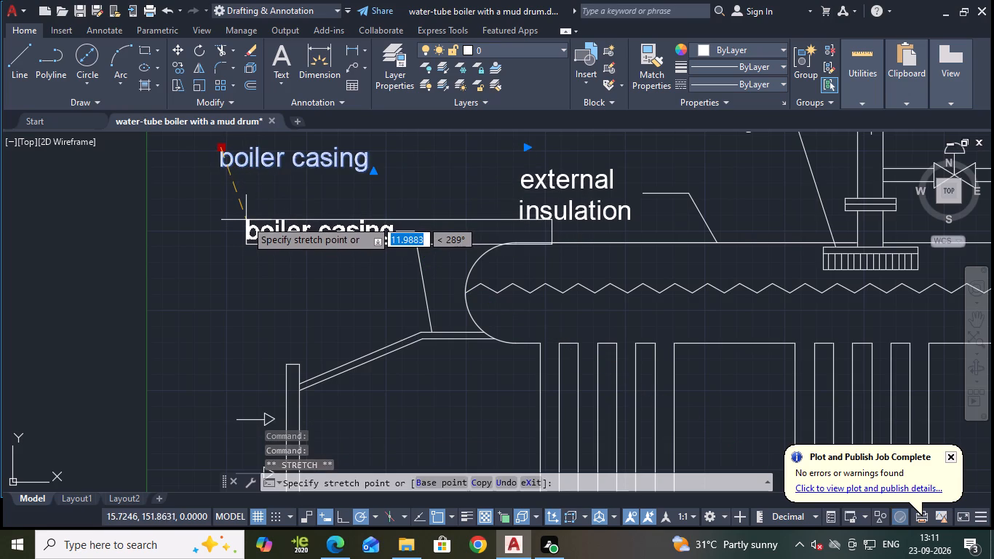
{"action": "left_click", "coordinate": [245, 221]}
{"action": "key", "text": "Escape"}
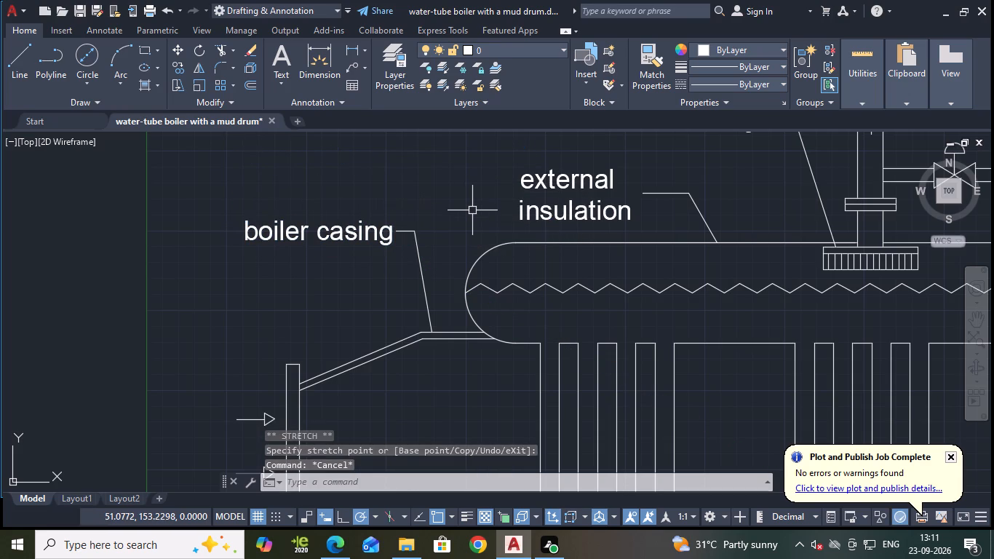
Save the drawing.
{"action": "key", "text": "ctrl+s"}
Copy the front view's "boiler casing" label and paste it beside the top flue gas inlet arrow.
{"action": "scroll", "coordinate": [473, 210], "scroll_direction": "down", "scroll_amount": 2}
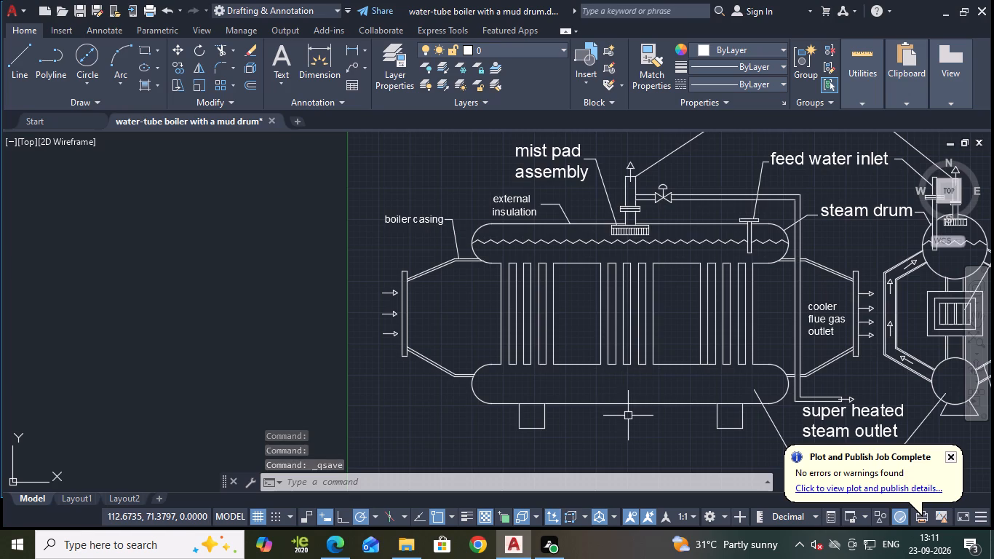
{"action": "middle_click_drag", "start_coordinate": [374, 360], "coordinate": [374, 359]}
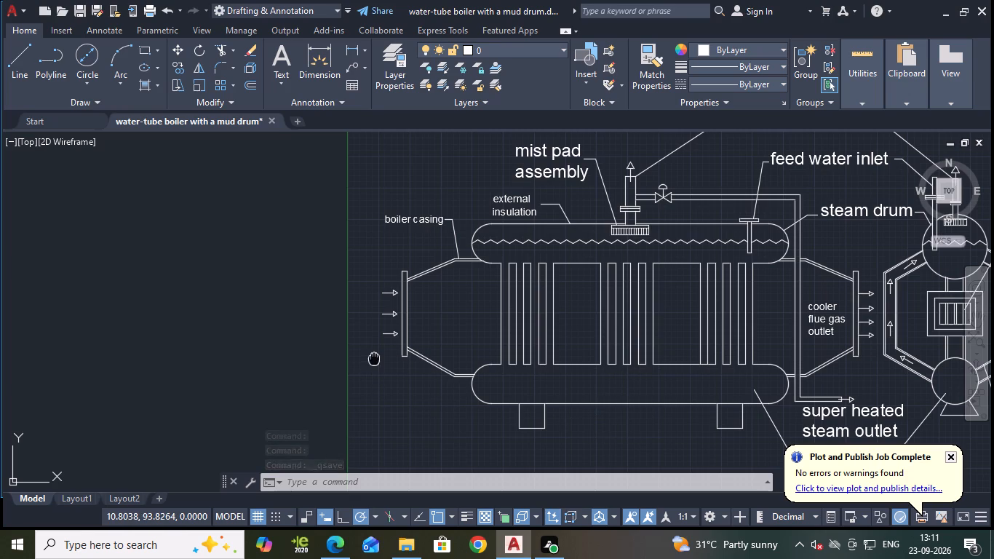
{"action": "middle_click_drag", "start_coordinate": [374, 359], "coordinate": [379, 344]}
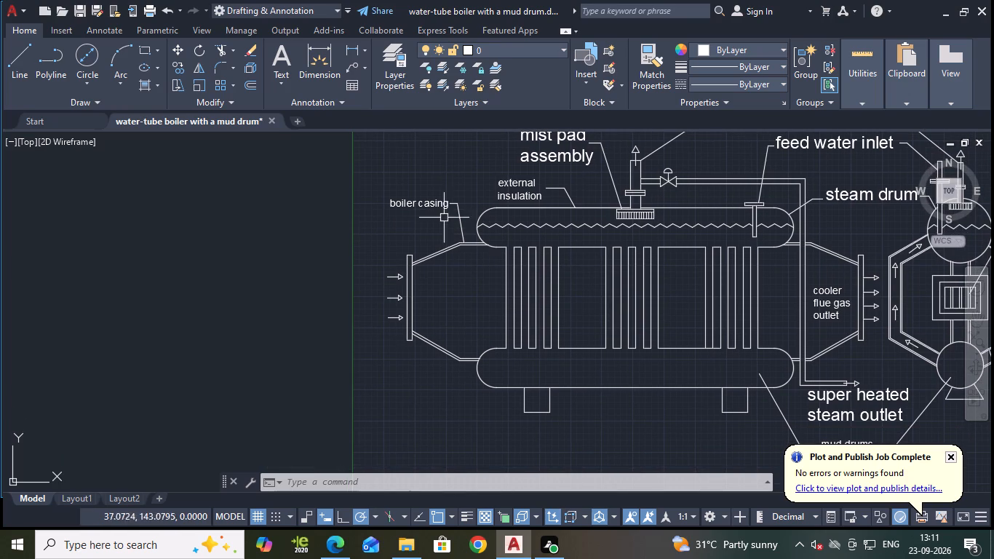
{"action": "left_click", "coordinate": [423, 205]}
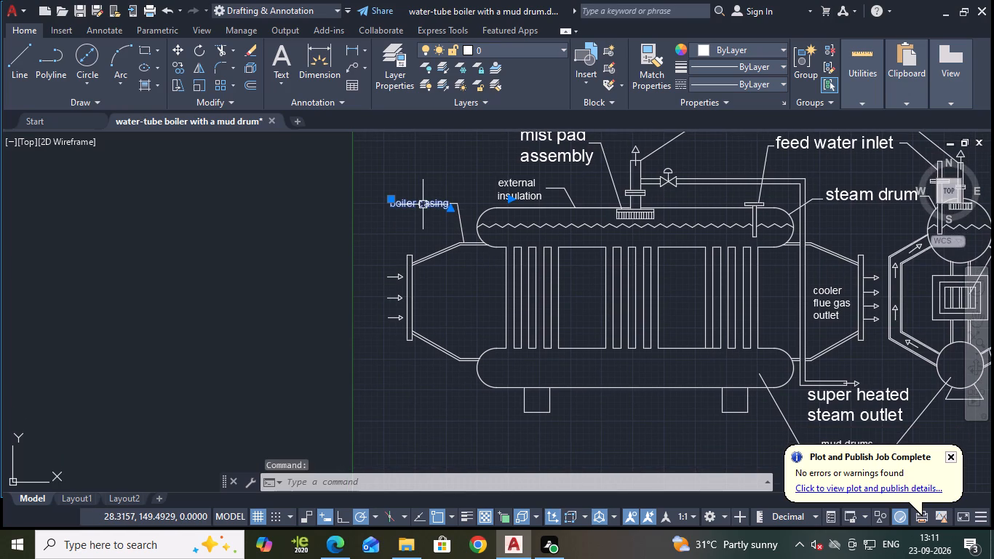
{"action": "key", "text": "ctrl+c"}
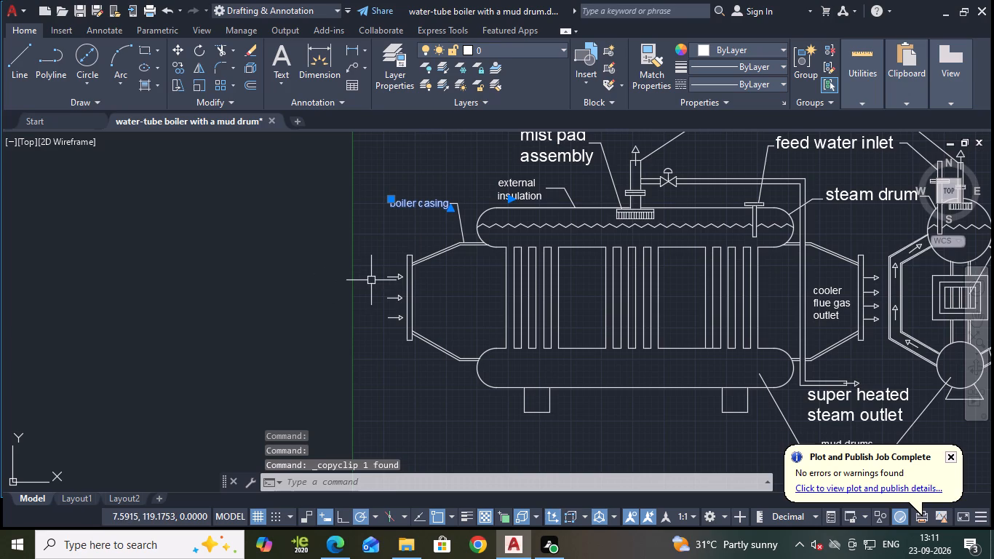
{"action": "key", "text": "ctrl+v"}
{"action": "left_click", "coordinate": [357, 275]}
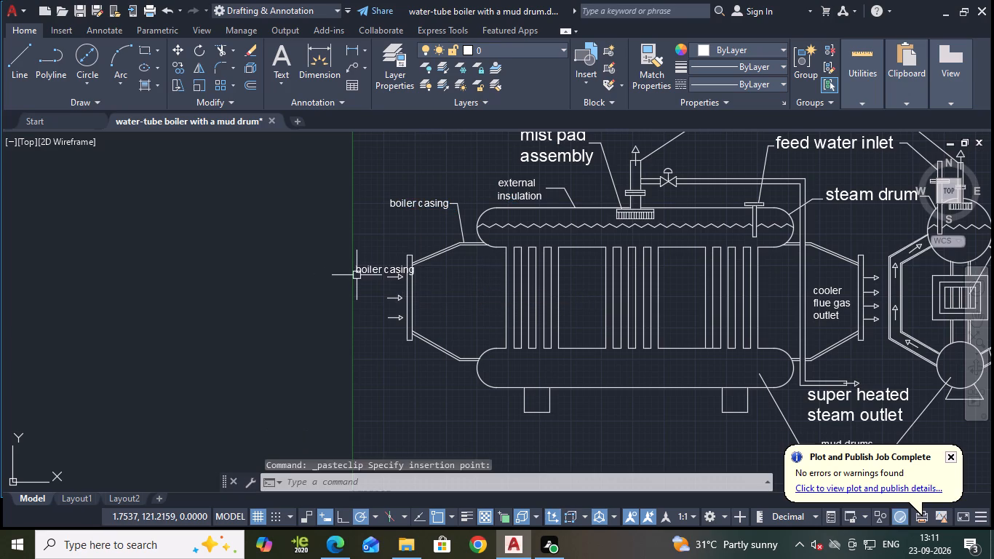
Change the pasted label beside the inlet arrows to the two-line text "hot fuel / gas inlet".
{"action": "double_click", "coordinate": [394, 273]}
{"action": "left_click", "coordinate": [429, 272]}
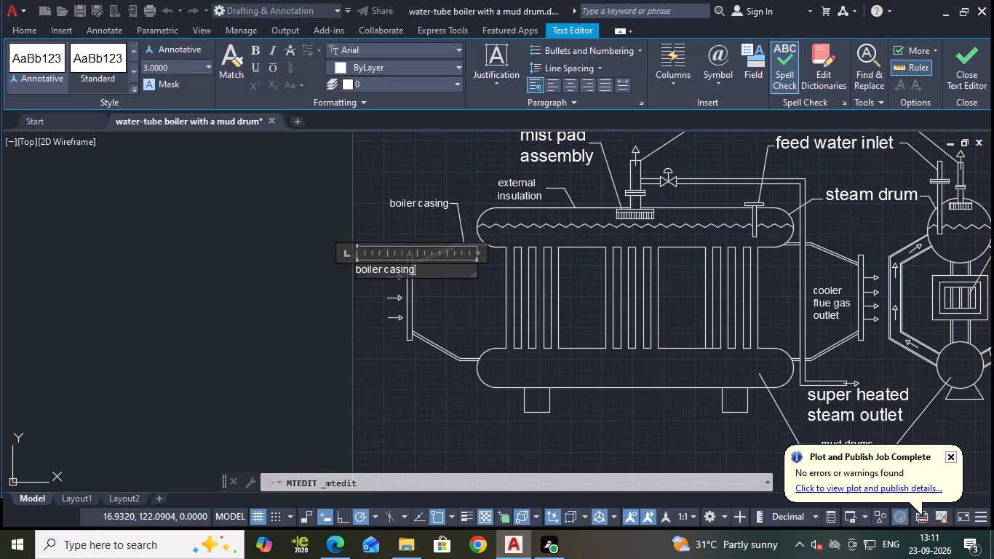
{"action": "key", "text": "BackSpace"}
{"action": "key", "text": "BackSpace"}
{"action": "key", "text": "BackSpace"}
{"action": "key", "text": "BackSpace"}
{"action": "key", "text": "BackSpace"}
{"action": "key", "text": "BackSpace"}
{"action": "key", "text": "BackSpace"}
{"action": "key", "text": "BackSpace"}
{"action": "key", "text": "BackSpace"}
{"action": "key", "text": "BackSpace"}
{"action": "key", "text": "BackSpace"}
{"action": "key", "text": "BackSpace"}
{"action": "key", "text": "BackSpace"}
{"action": "key", "text": "BackSpace"}
{"action": "key", "text": "BackSpace"}
{"action": "key", "text": "BackSpace"}
{"action": "key", "text": "BackSpace"}
{"action": "key", "text": "BackSpace"}
{"action": "key", "text": "BackSpace"}
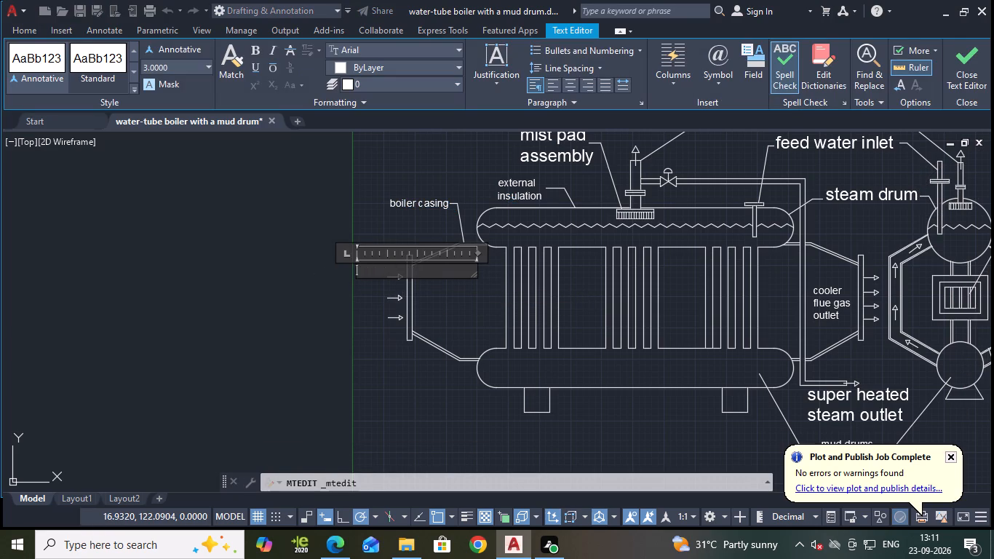
{"action": "key", "text": "h"}
{"action": "type", "text": "ot"}
{"action": "key", "text": "space"}
{"action": "type", "text": "fuel"}
{"action": "key", "text": "Return"}
{"action": "type", "text": "gas"}
{"action": "key", "text": "space"}
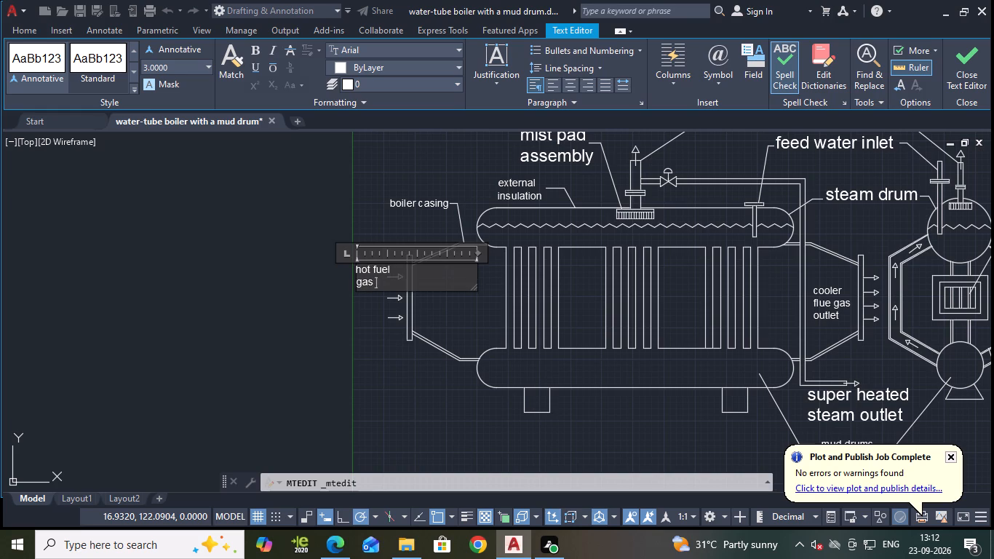
{"action": "type", "text": "inlet"}
{"action": "left_click", "coordinate": [983, 61]}
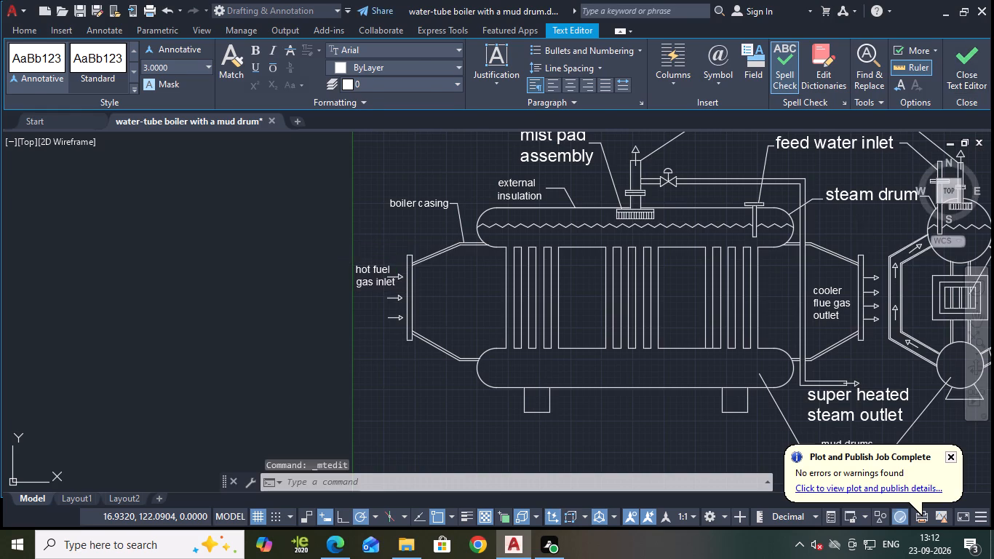
Move the "hot fuel gas inlet" label about 9 units down beside the middle inlet arrow.
{"action": "scroll", "coordinate": [461, 319], "scroll_direction": "up", "scroll_amount": 2}
{"action": "middle_click_drag", "start_coordinate": [459, 312], "coordinate": [661, 298]}
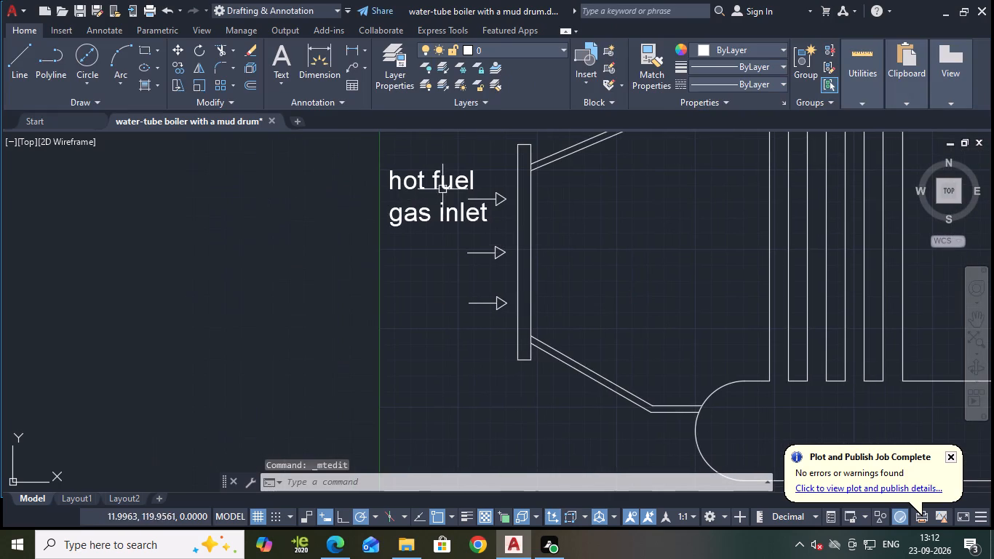
{"action": "left_click", "coordinate": [440, 178]}
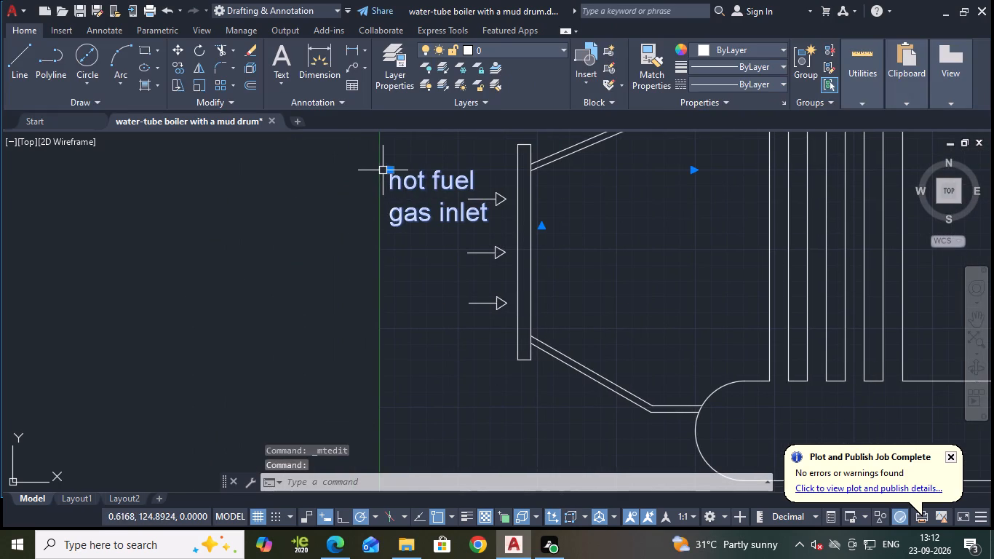
{"action": "left_click", "coordinate": [388, 170]}
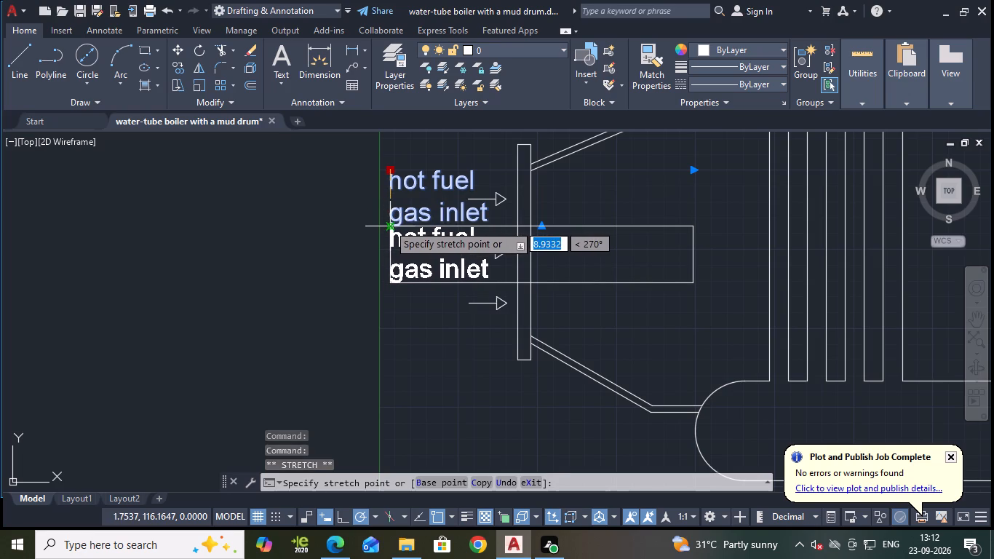
{"action": "left_click", "coordinate": [389, 224]}
{"action": "scroll", "coordinate": [600, 211], "scroll_direction": "down", "scroll_amount": 2}
{"action": "key", "text": "Escape"}
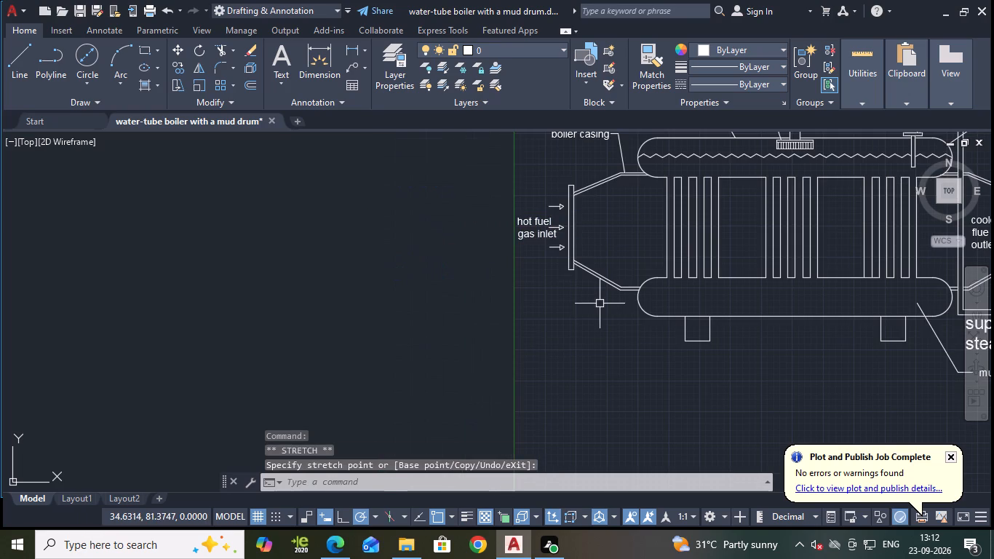
Save the drawing.
{"action": "key", "text": "ctrl+s"}
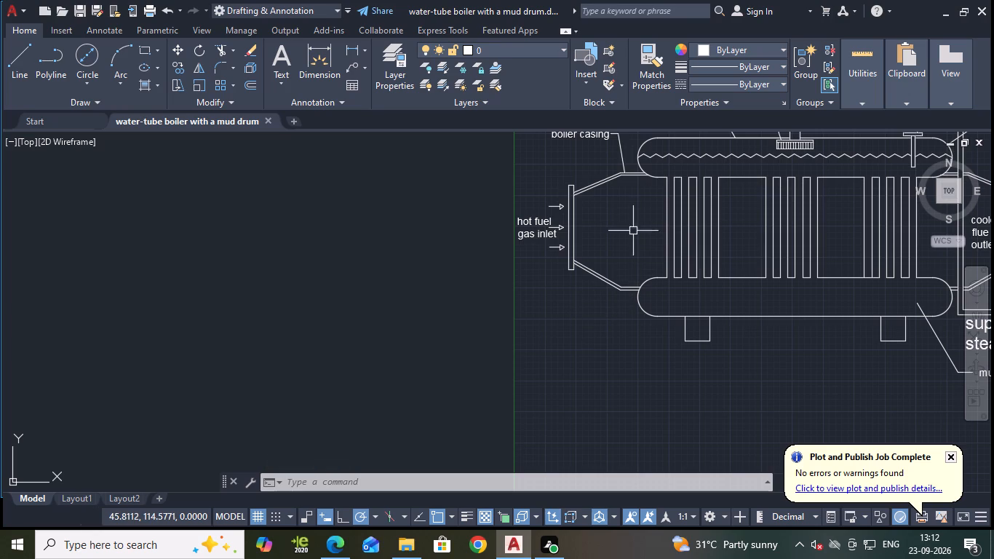
Copy the front view's "boiler casing" label and paste it below the casing, near the inlet-side end of the mud drum.
{"action": "scroll", "coordinate": [607, 242], "scroll_direction": "down", "scroll_amount": 1}
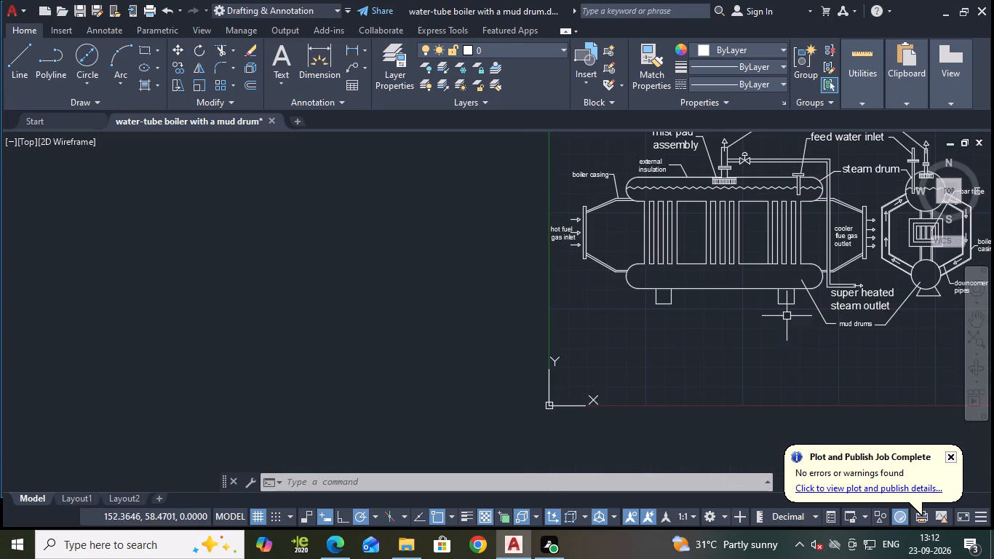
{"action": "middle_click_drag", "start_coordinate": [824, 325], "coordinate": [698, 333]}
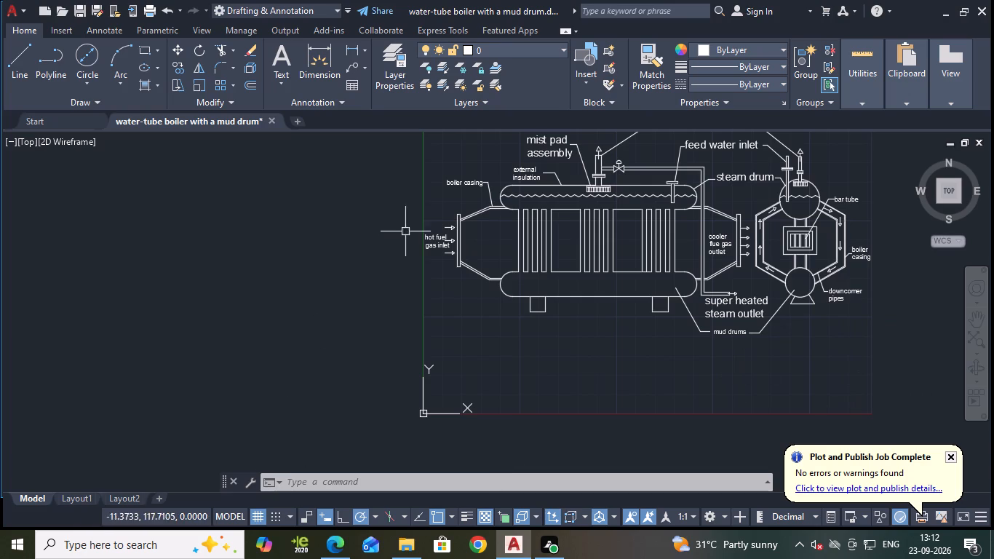
{"action": "left_click", "coordinate": [456, 184]}
{"action": "key", "text": "ctrl+c"}
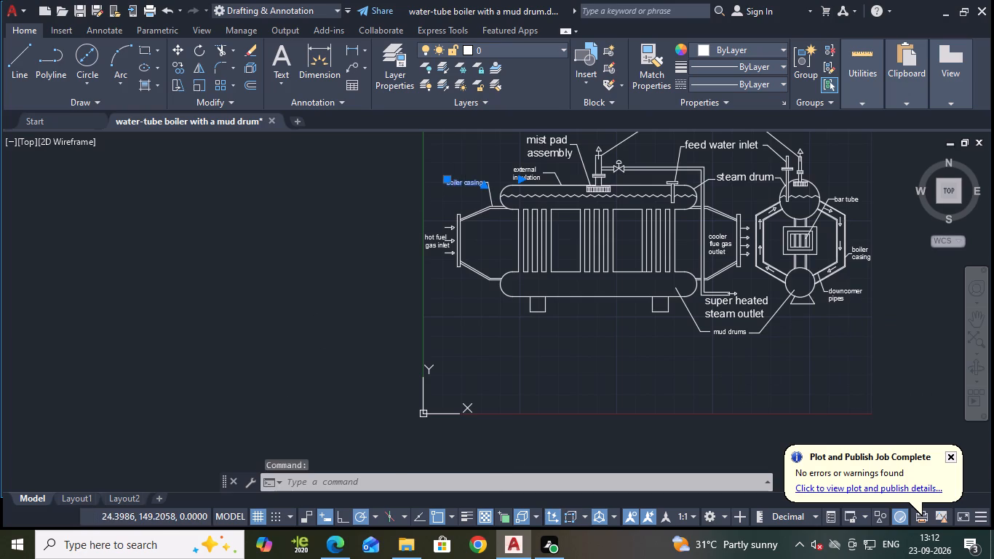
{"action": "key", "text": "ctrl+v"}
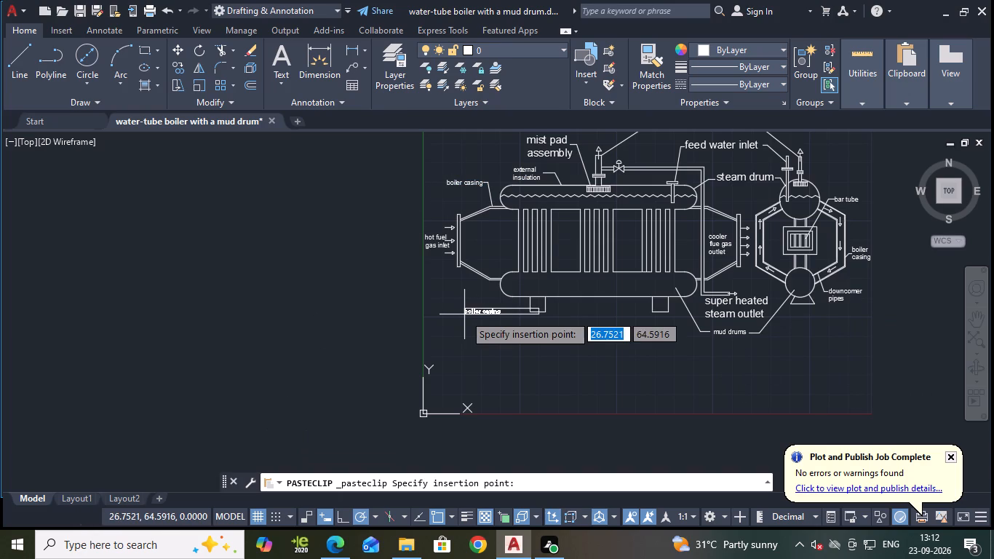
{"action": "left_click", "coordinate": [455, 310]}
{"action": "scroll", "coordinate": [469, 309], "scroll_direction": "up", "scroll_amount": 2}
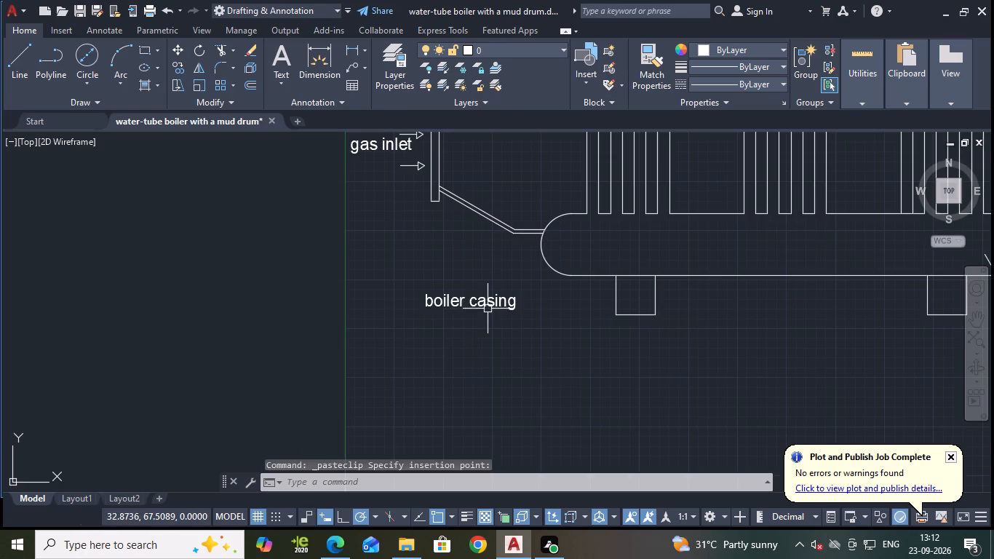
Change the pasted label below the inlet-side end of the mud drum to "refraction lining".
{"action": "left_click", "coordinate": [493, 304]}
{"action": "double_click", "coordinate": [511, 302]}
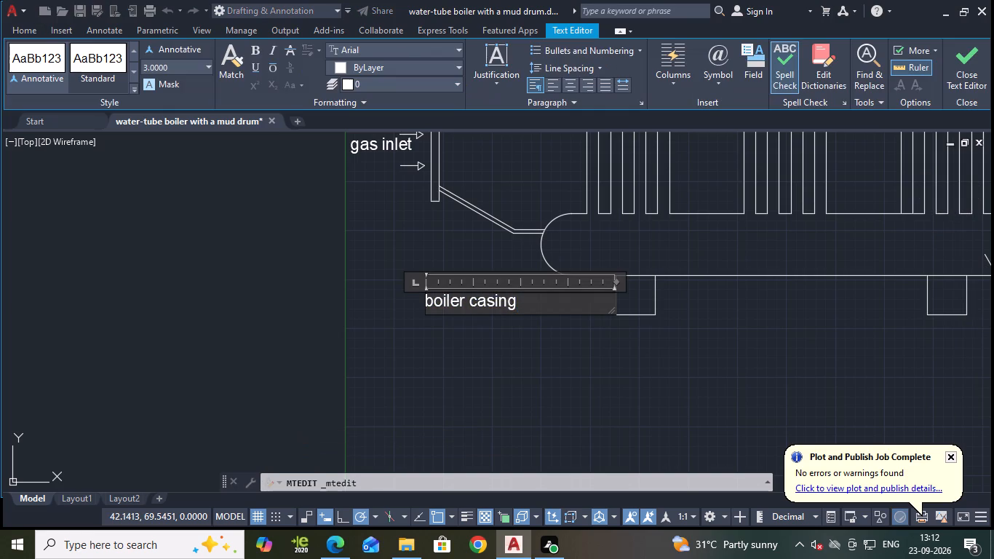
{"action": "left_click", "coordinate": [517, 304]}
{"action": "key", "text": "BackSpace"}
{"action": "key", "text": "BackSpace"}
{"action": "key", "text": "BackSpace"}
{"action": "key", "text": "BackSpace"}
{"action": "key", "text": "BackSpace"}
{"action": "key", "text": "BackSpace"}
{"action": "key", "text": "BackSpace"}
{"action": "key", "text": "BackSpace"}
{"action": "key", "text": "BackSpace"}
{"action": "key", "text": "BackSpace"}
{"action": "key", "text": "BackSpace"}
{"action": "key", "text": "BackSpace"}
{"action": "key", "text": "BackSpace"}
{"action": "key", "text": "BackSpace"}
{"action": "key", "text": "BackSpace"}
{"action": "key", "text": "BackSpace"}
{"action": "key", "text": "BackSpace"}
{"action": "key", "text": "BackSpace"}
{"action": "key", "text": "BackSpace"}
{"action": "key", "text": "BackSpace"}
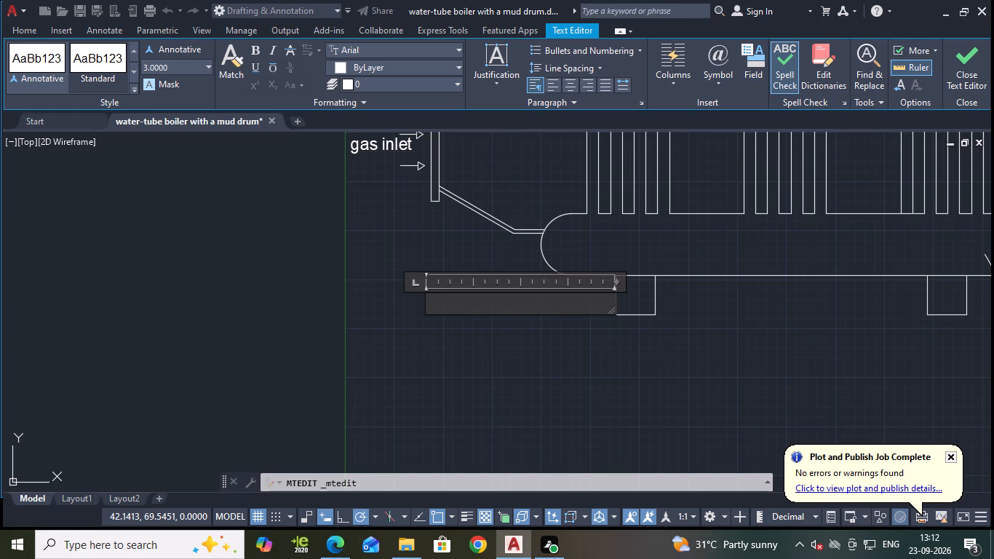
{"action": "type", "text": "refraction"}
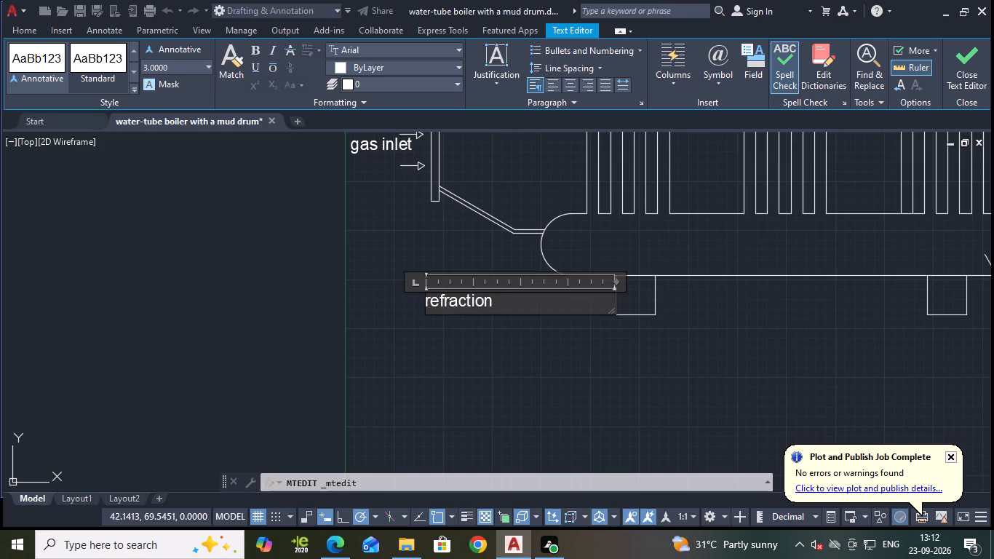
{"action": "key", "text": "space"}
{"action": "type", "text": "loining"}
{"action": "key", "text": "BackSpace"}
{"action": "key", "text": "BackSpace"}
{"action": "key", "text": "BackSpace"}
{"action": "key", "text": "BackSpace"}
{"action": "key", "text": "BackSpace"}
{"action": "key", "text": "BackSpace"}
{"action": "type", "text": "ining"}
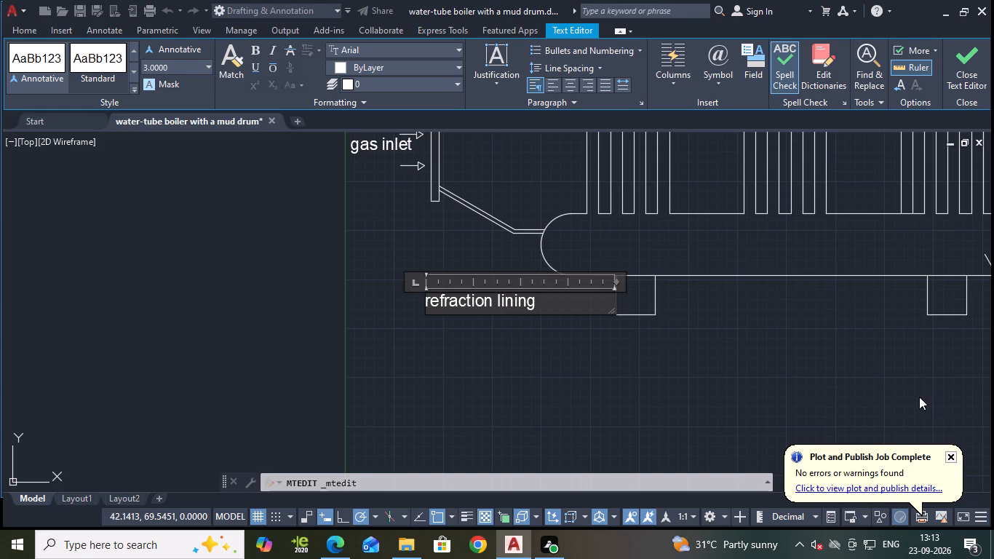
{"action": "left_click", "coordinate": [973, 75]}
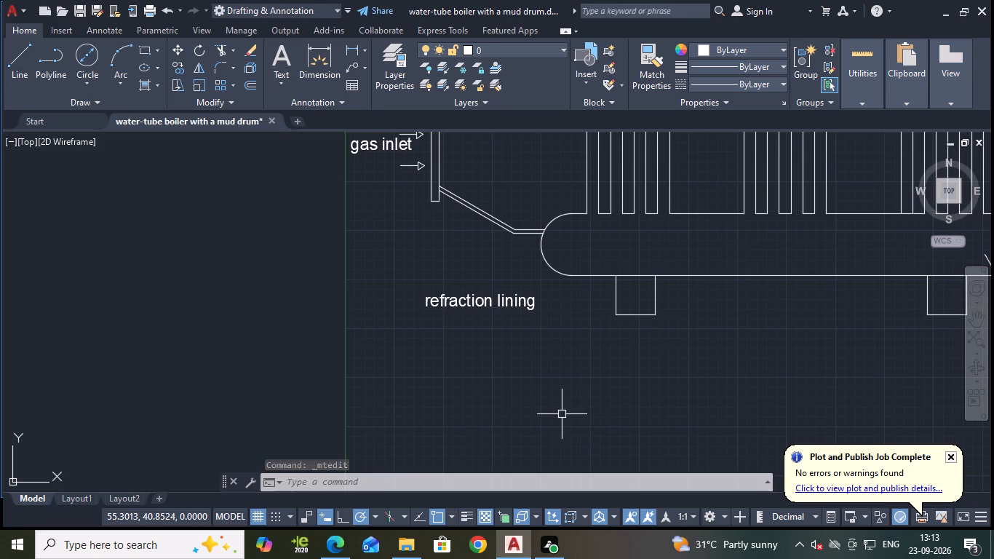
Move the "refraction lining" label above the gas inlet arrows, just below the front view's "boiler casing" label.
{"action": "left_click", "coordinate": [481, 304]}
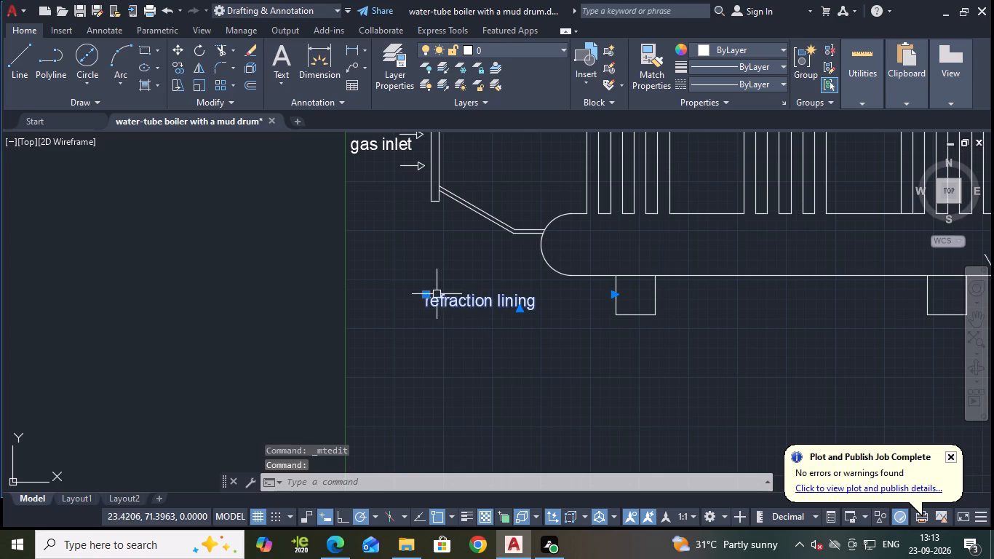
{"action": "left_click", "coordinate": [427, 297]}
{"action": "middle_click_drag", "start_coordinate": [413, 255], "coordinate": [413, 411]}
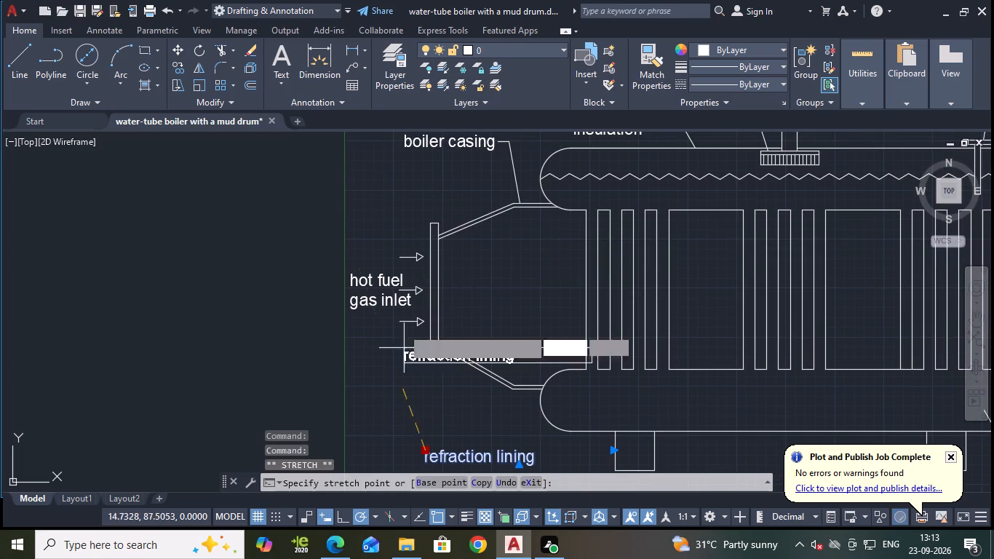
{"action": "left_click", "coordinate": [364, 174]}
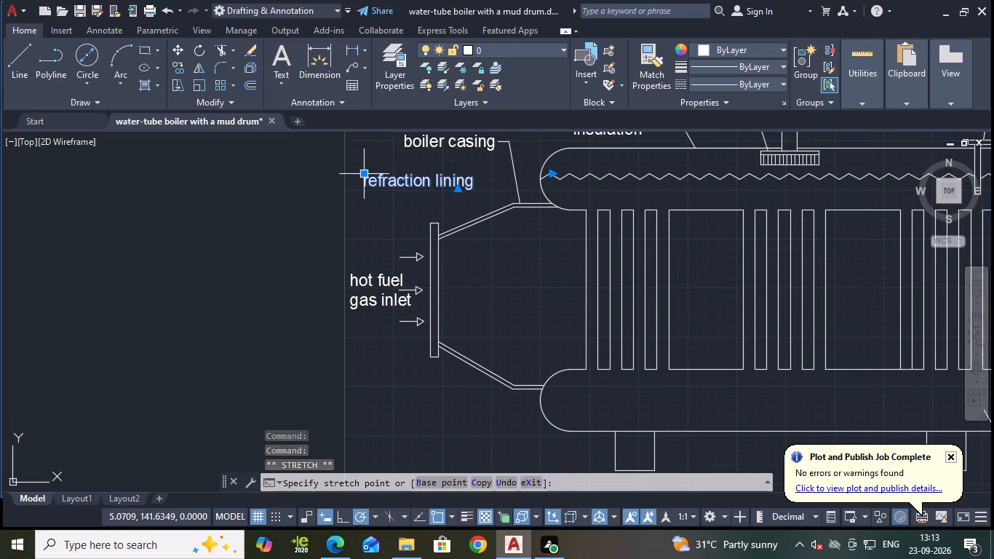
Draw a leader from the upper sloped casing's inner line, about 8.5 units at 120°, with a 2.3-unit horizontal landing at "refraction lining".
{"action": "left_click", "coordinate": [20, 50]}
{"action": "scroll", "coordinate": [533, 218], "scroll_direction": "up", "scroll_amount": 2}
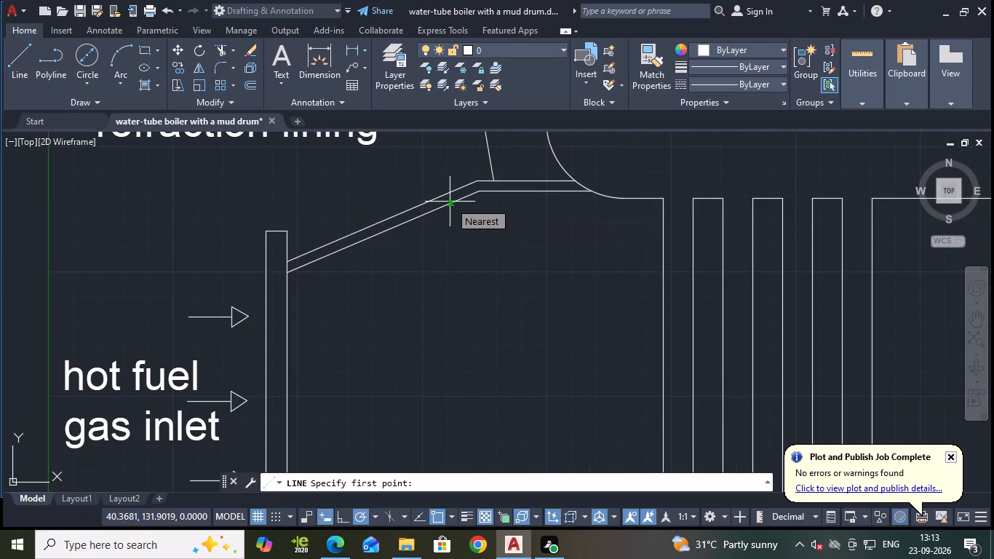
{"action": "left_click", "coordinate": [456, 202]}
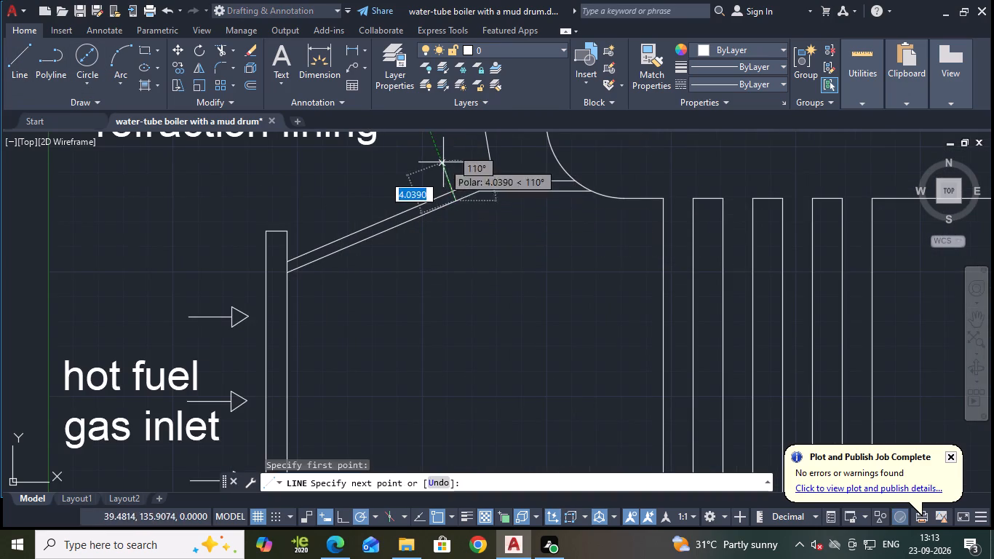
{"action": "middle_click_drag", "start_coordinate": [450, 162], "coordinate": [510, 373]}
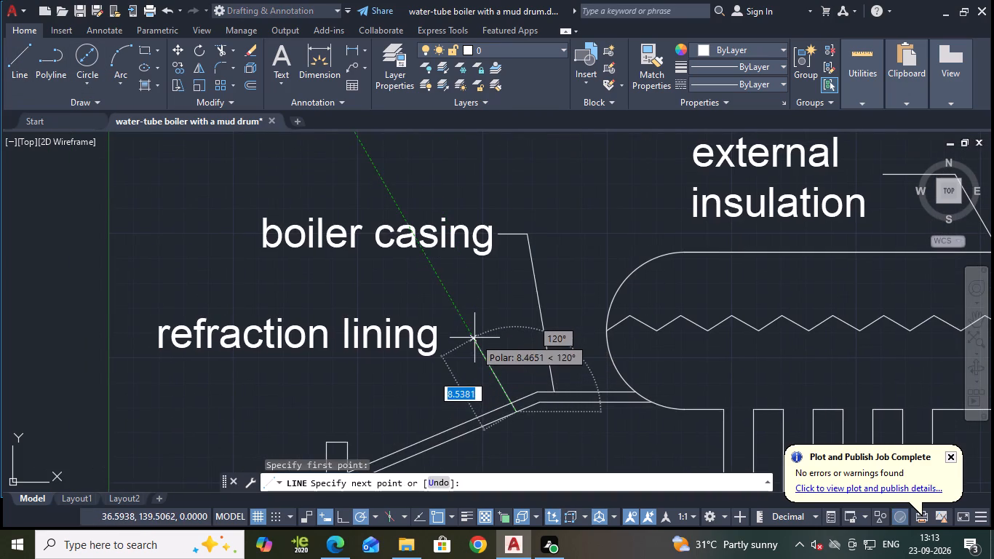
{"action": "left_click", "coordinate": [474, 338]}
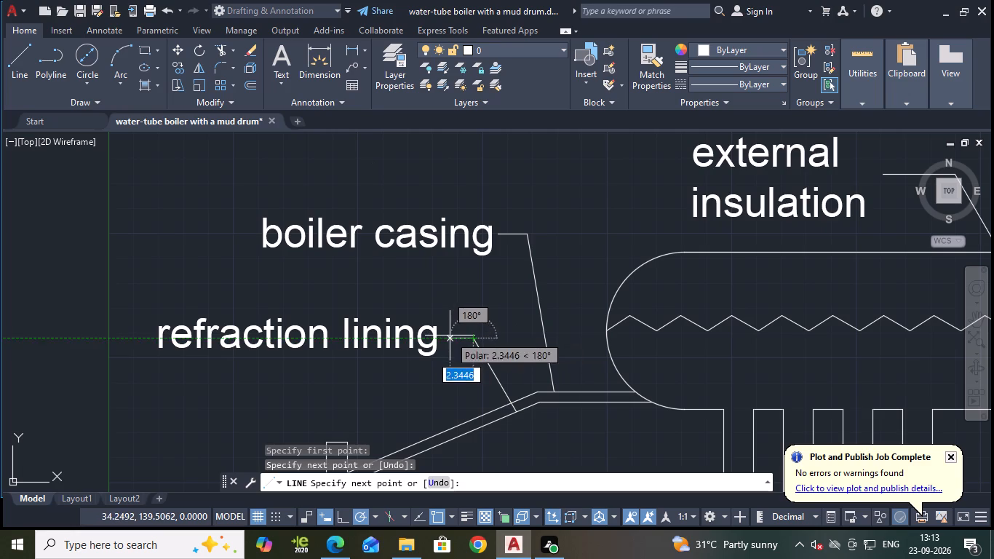
{"action": "left_click", "coordinate": [450, 336]}
{"action": "scroll", "coordinate": [490, 304], "scroll_direction": "down", "scroll_amount": 3}
{"action": "key", "text": "Escape"}
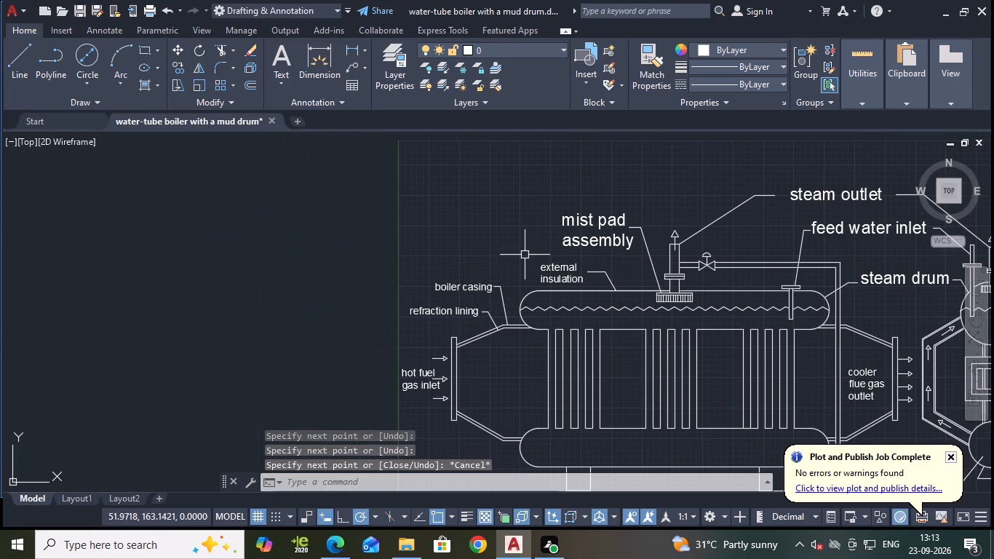
Save the drawing.
{"action": "key", "text": "ctrl+s"}
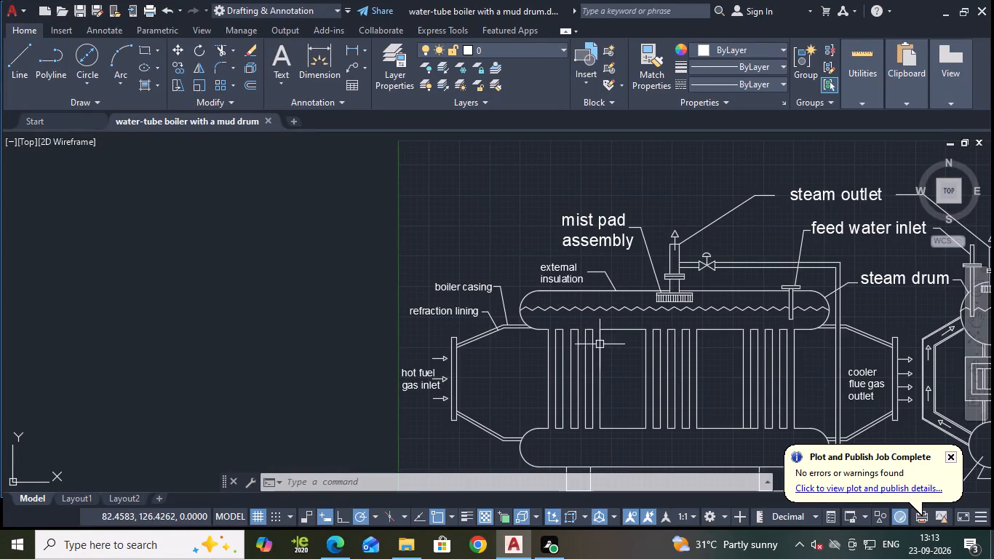
Copy the "refraction lining" label and paste it below the inlet-side end of the front view's mud drum.
{"action": "middle_click_drag", "start_coordinate": [515, 417], "coordinate": [512, 326]}
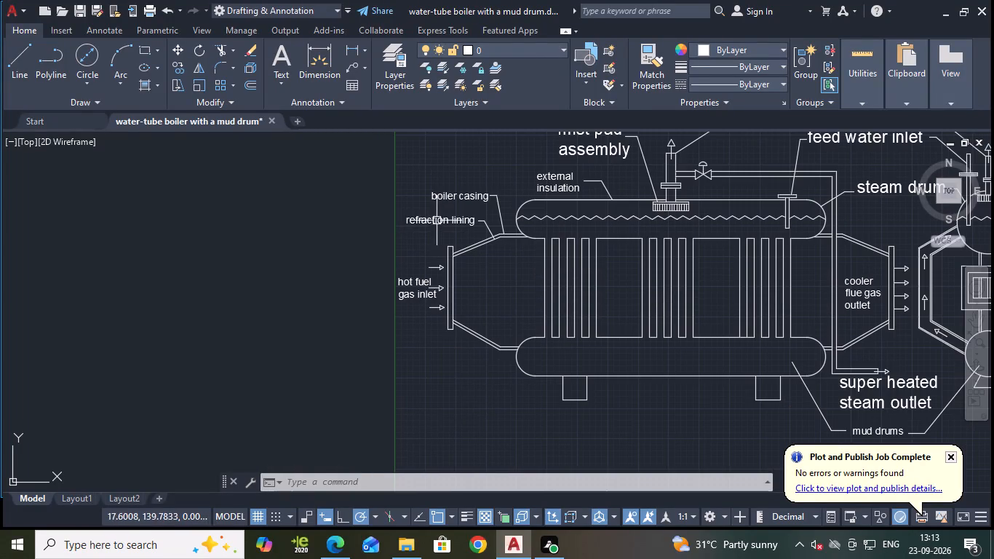
{"action": "left_click", "coordinate": [437, 221]}
{"action": "key", "text": "ctrl+c"}
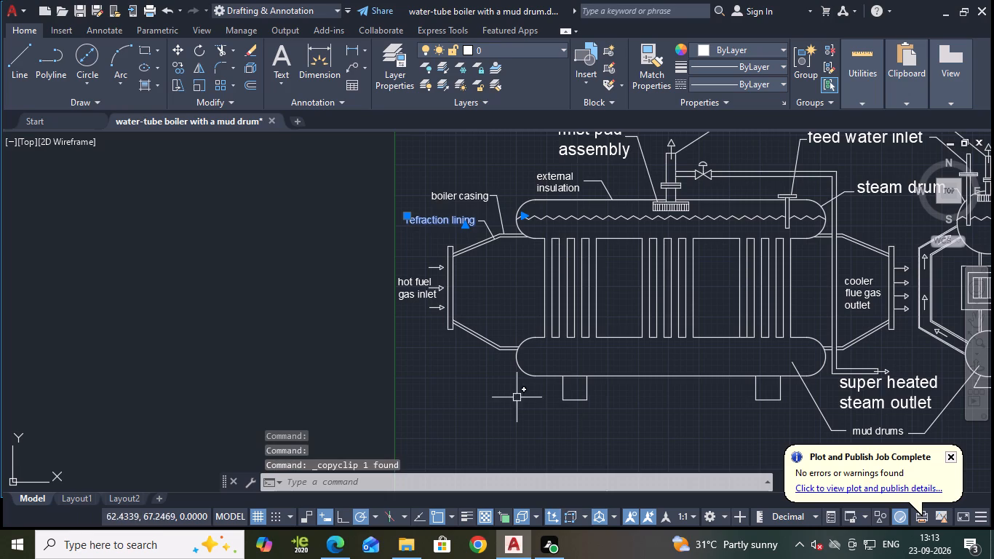
{"action": "key", "text": "ctrl+v"}
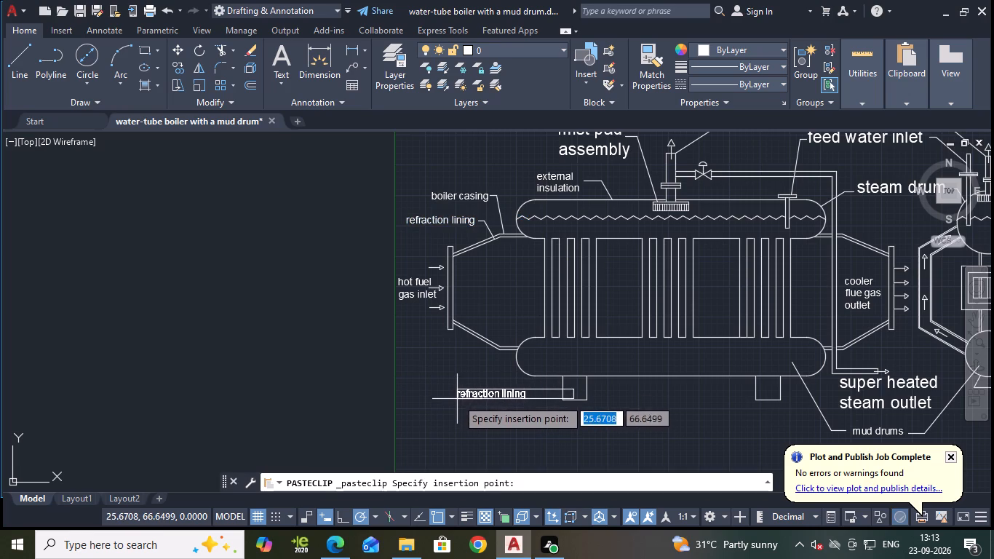
{"action": "left_click", "coordinate": [457, 399]}
Change the pasted label below the mud drum to "bare tubes".
{"action": "double_click", "coordinate": [508, 397]}
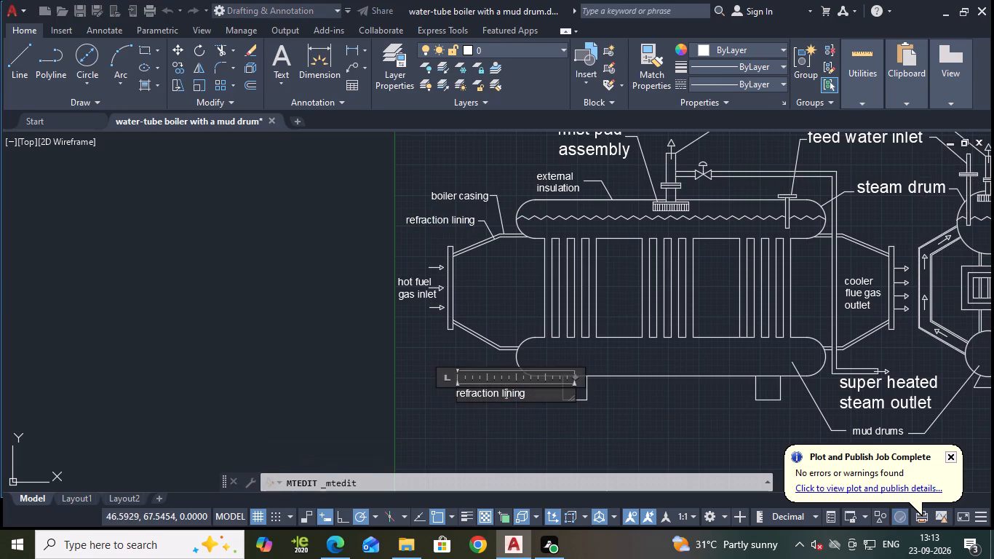
{"action": "left_click", "coordinate": [527, 397]}
{"action": "key", "text": "BackSpace"}
{"action": "key", "text": "BackSpace"}
{"action": "key", "text": "BackSpace"}
{"action": "key", "text": "BackSpace"}
{"action": "key", "text": "BackSpace"}
{"action": "key", "text": "BackSpace"}
{"action": "key", "text": "BackSpace"}
{"action": "key", "text": "BackSpace"}
{"action": "key", "text": "BackSpace"}
{"action": "key", "text": "BackSpace"}
{"action": "key", "text": "BackSpace"}
{"action": "key", "text": "BackSpace"}
{"action": "key", "text": "BackSpace"}
{"action": "key", "text": "BackSpace"}
{"action": "key", "text": "BackSpace"}
{"action": "key", "text": "BackSpace"}
{"action": "key", "text": "BackSpace"}
{"action": "key", "text": "BackSpace"}
{"action": "key", "text": "BackSpace"}
{"action": "key", "text": "BackSpace"}
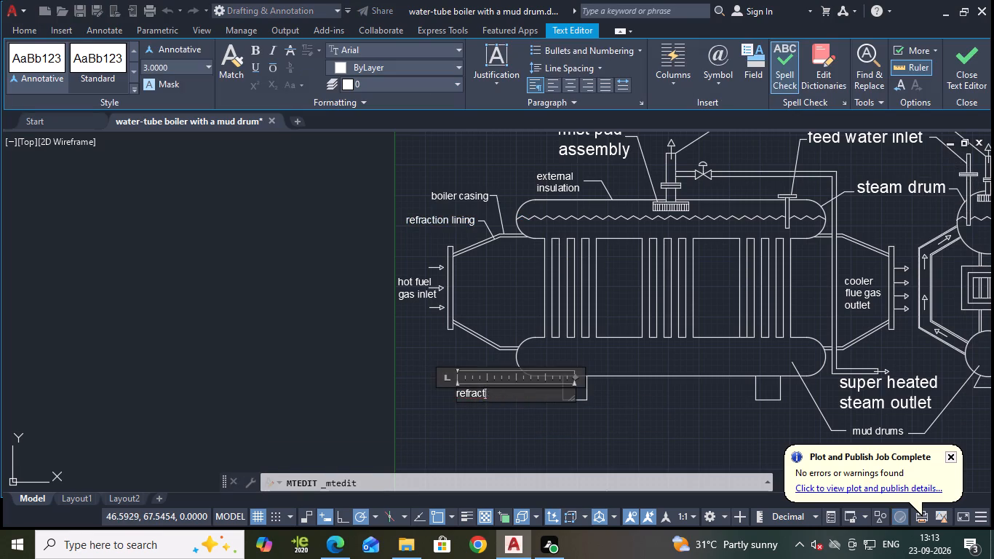
{"action": "type", "text": "ba"}
{"action": "type", "text": "re"}
{"action": "key", "text": "space"}
{"action": "type", "text": "tub"}
{"action": "type", "text": "es"}
{"action": "key", "text": "Return"}
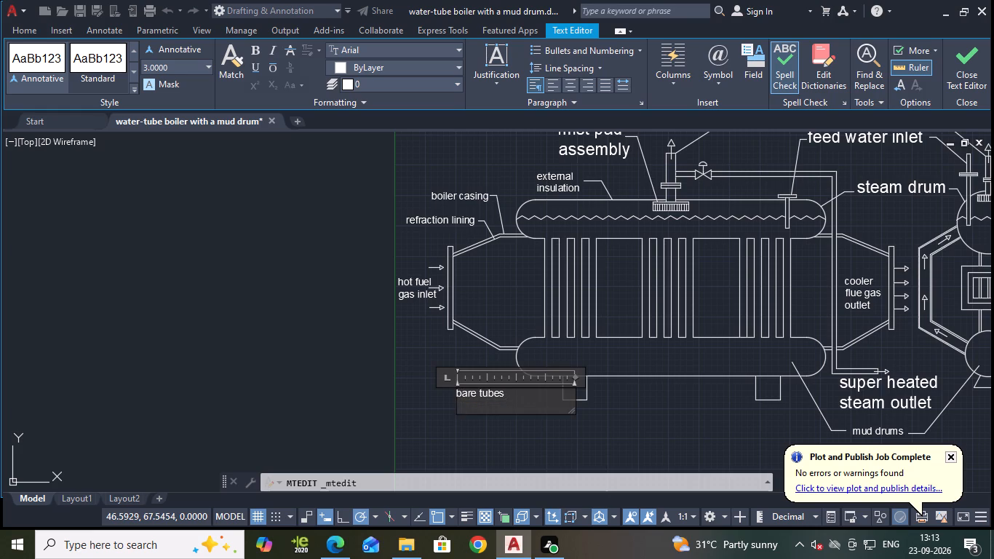
{"action": "left_click", "coordinate": [958, 97]}
{"action": "left_click", "coordinate": [976, 76]}
Draw a leader from the lower end of the first tube on the inlet side to the "bare tubes" label, ending in a short horizontal landing.
{"action": "left_click", "coordinate": [12, 57]}
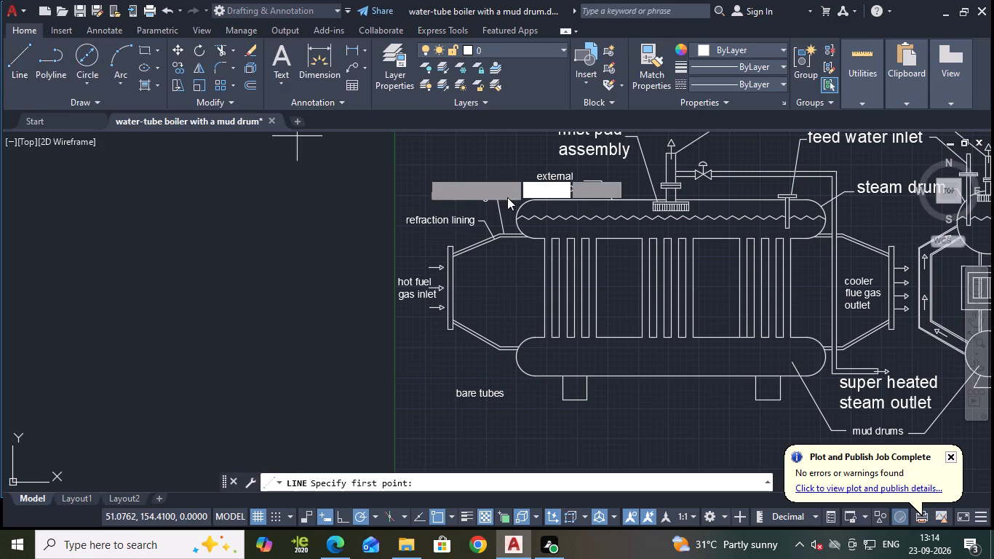
{"action": "scroll", "coordinate": [539, 358], "scroll_direction": "up", "scroll_amount": 1}
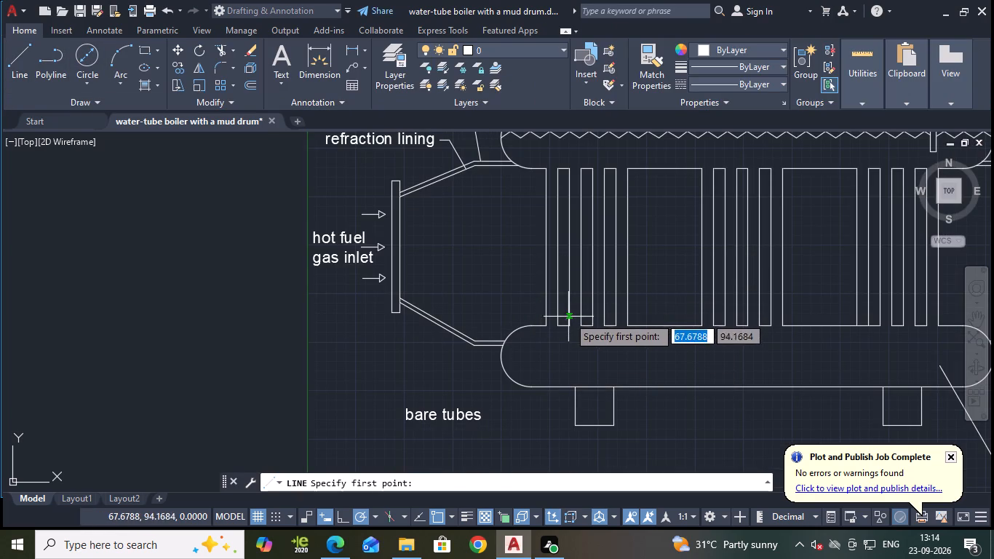
{"action": "left_click", "coordinate": [564, 320]}
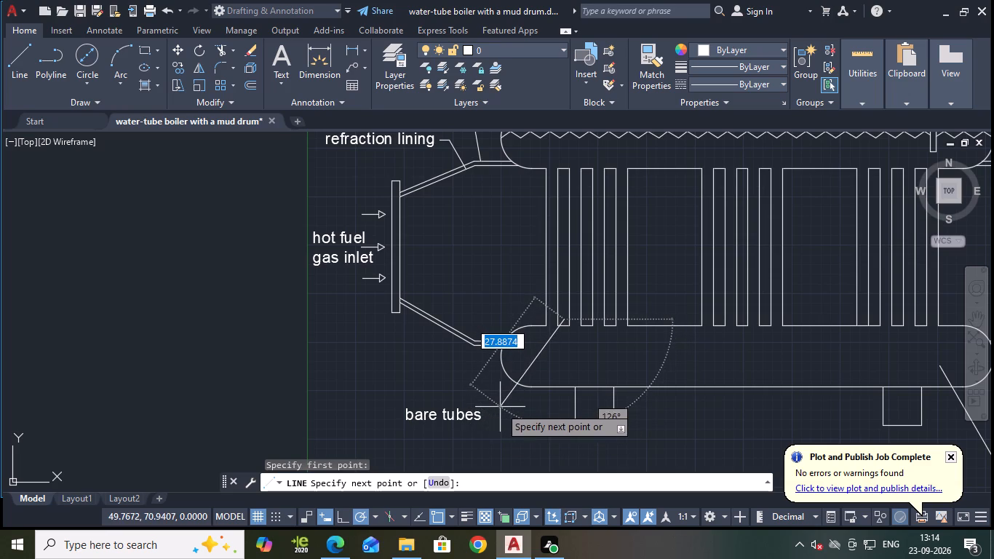
{"action": "left_click", "coordinate": [497, 416]}
{"action": "left_click", "coordinate": [486, 416]}
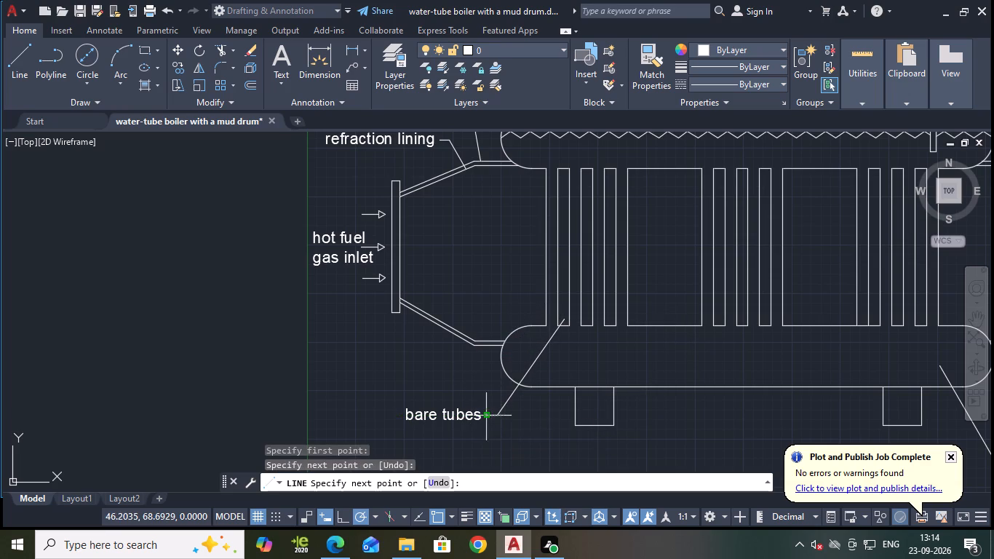
{"action": "key", "text": "Escape"}
Save the drawing.
{"action": "key", "text": "ctrl+s"}
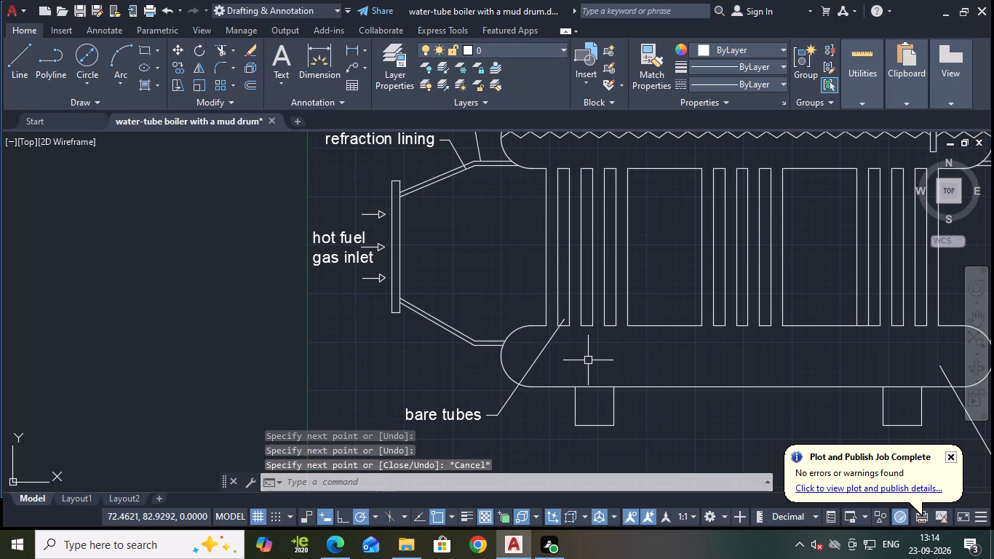
Copy the front view's "boiler casing" label and paste it just above the valve on the steam pipe.
{"action": "scroll", "coordinate": [588, 352], "scroll_direction": "down", "scroll_amount": 1}
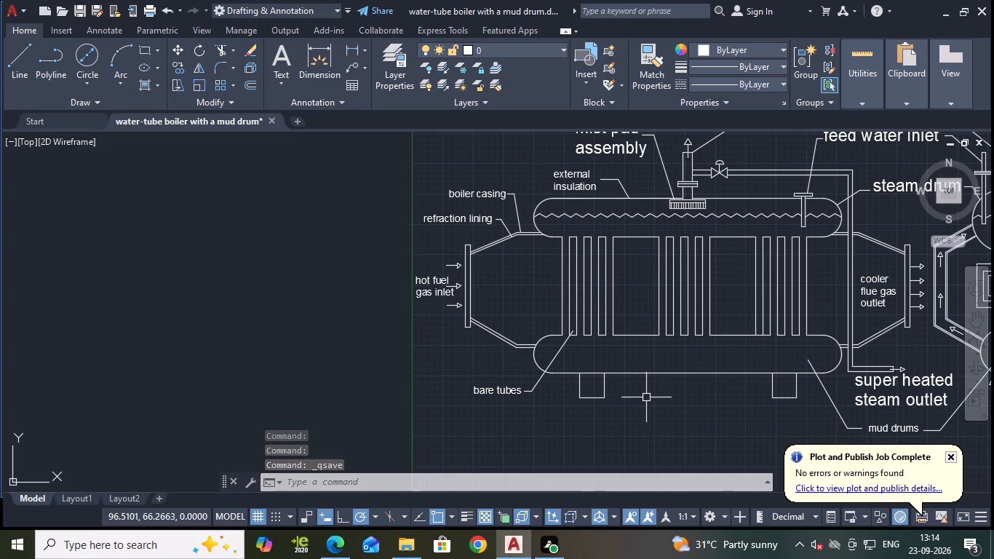
{"action": "middle_click_drag", "start_coordinate": [736, 288], "coordinate": [647, 389]}
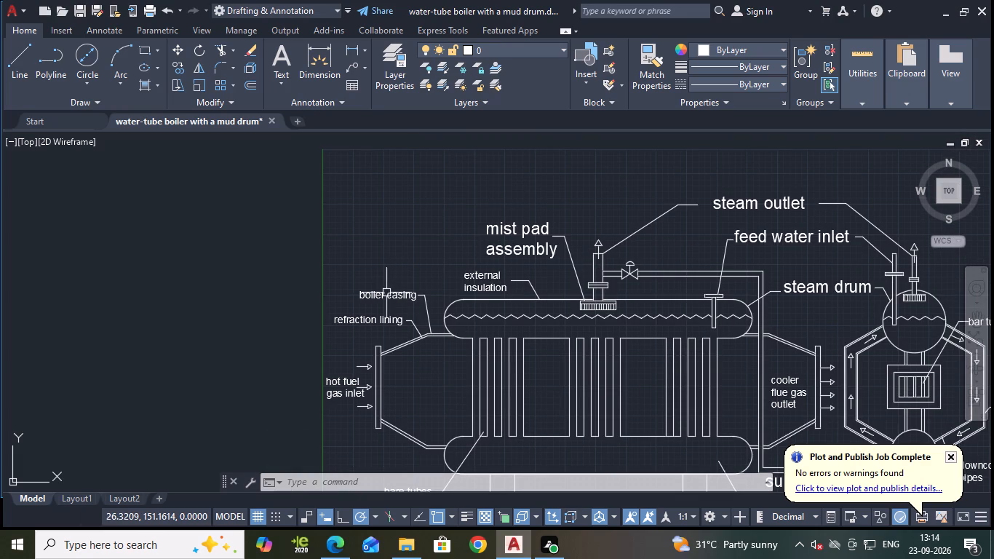
{"action": "left_click", "coordinate": [384, 293]}
{"action": "key", "text": "ctrl+c"}
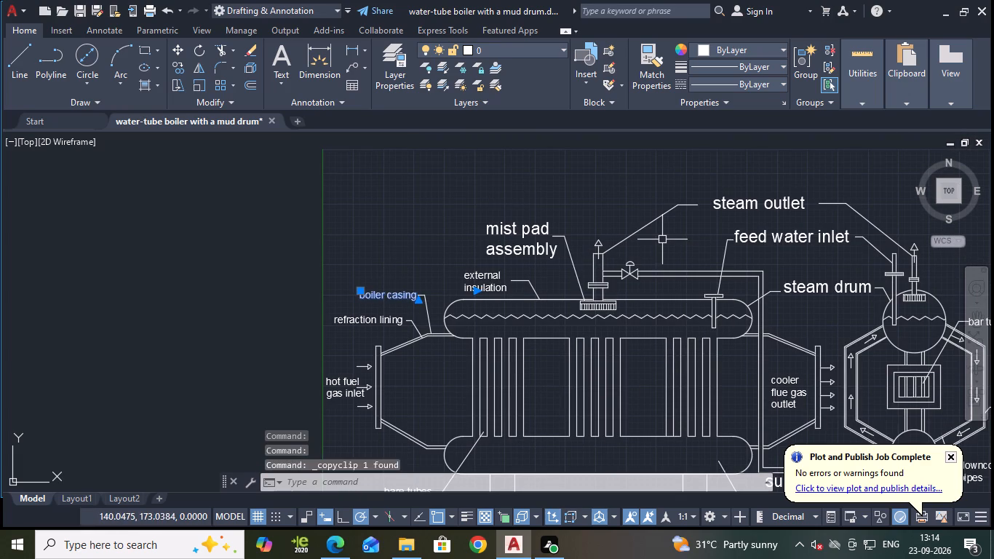
{"action": "key", "text": "ctrl+v"}
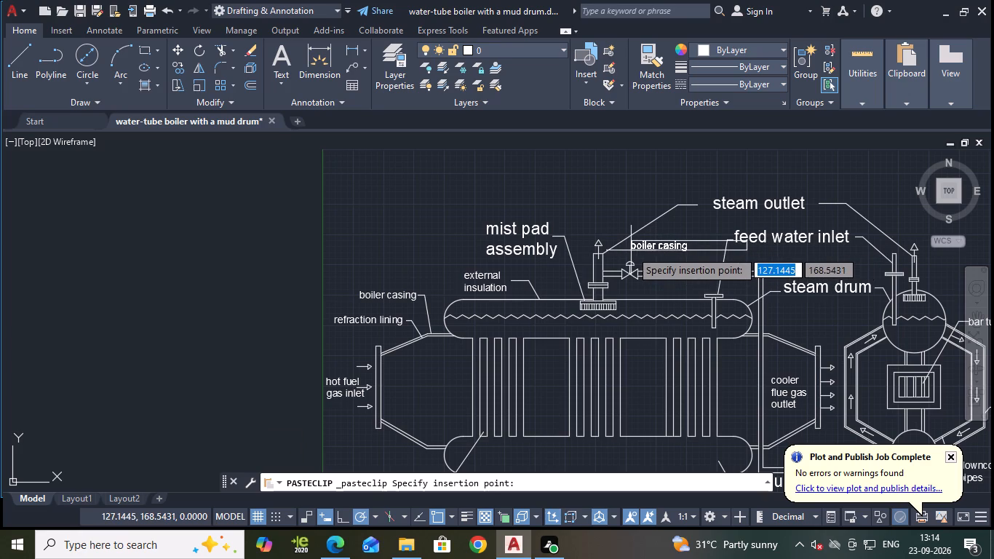
{"action": "left_click", "coordinate": [634, 250]}
Place the pasted label above the steam-pipe valve and change its text to "valve".
{"action": "double_click", "coordinate": [643, 245]}
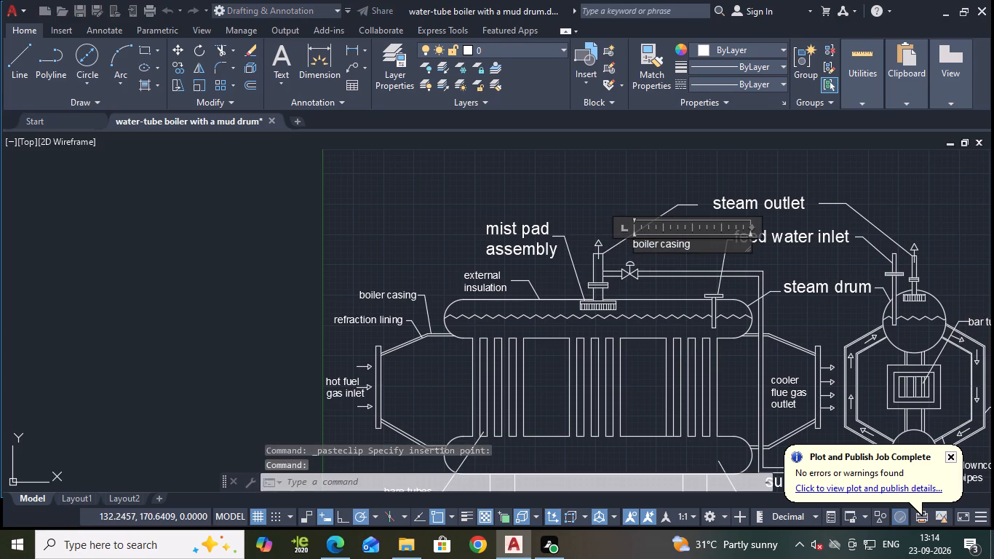
{"action": "left_click", "coordinate": [693, 244]}
{"action": "key", "text": "BackSpace"}
{"action": "key", "text": "BackSpace"}
{"action": "key", "text": "BackSpace"}
{"action": "key", "text": "BackSpace"}
{"action": "key", "text": "BackSpace"}
{"action": "key", "text": "BackSpace"}
{"action": "key", "text": "BackSpace"}
{"action": "key", "text": "BackSpace"}
{"action": "key", "text": "BackSpace"}
{"action": "key", "text": "BackSpace"}
{"action": "key", "text": "BackSpace"}
{"action": "key", "text": "BackSpace"}
{"action": "key", "text": "BackSpace"}
{"action": "key", "text": "BackSpace"}
{"action": "key", "text": "BackSpace"}
{"action": "key", "text": "BackSpace"}
{"action": "key", "text": "BackSpace"}
{"action": "key", "text": "BackSpace"}
{"action": "key", "text": "BackSpace"}
{"action": "key", "text": "BackSpace"}
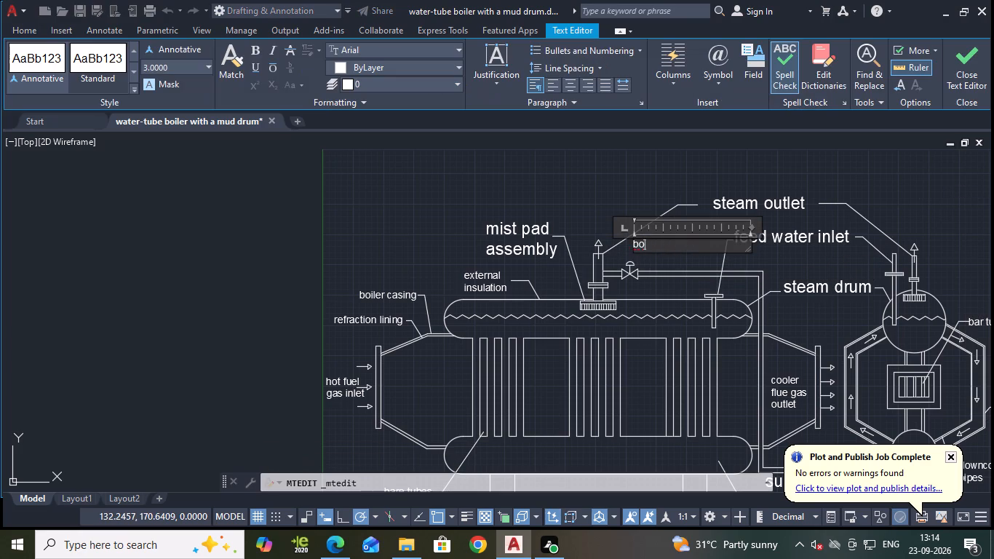
{"action": "type", "text": "val"}
{"action": "type", "text": "ve"}
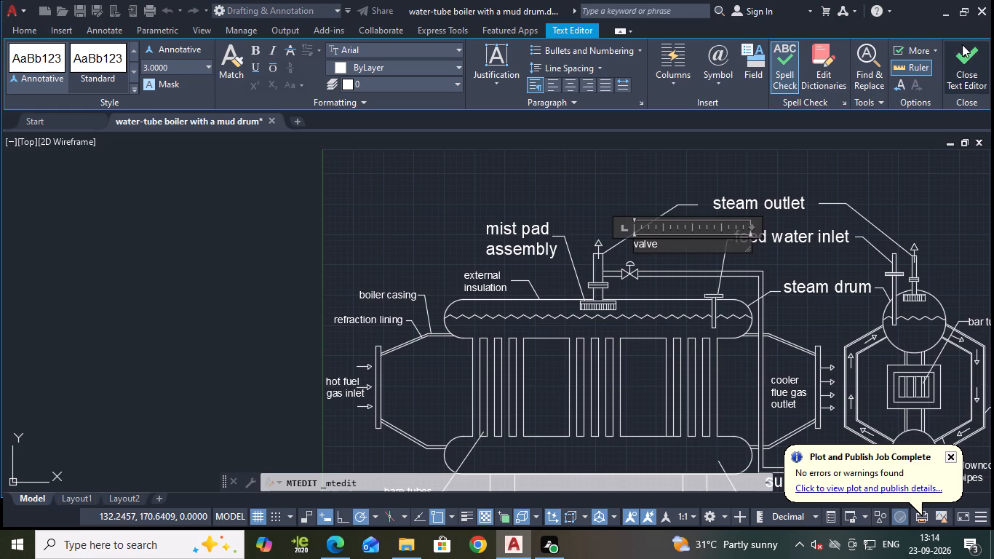
{"action": "left_click", "coordinate": [968, 50]}
Move the "valve" label down and sideways so it sits just above the steam pipe, beside the valve.
{"action": "scroll", "coordinate": [675, 246], "scroll_direction": "up", "scroll_amount": 1}
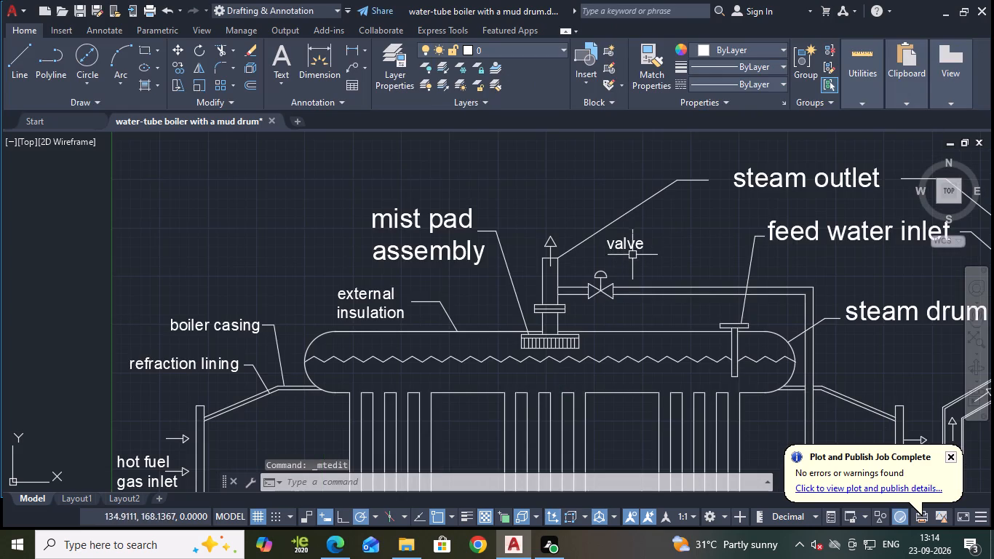
{"action": "left_click", "coordinate": [622, 244]}
{"action": "left_click", "coordinate": [611, 239]}
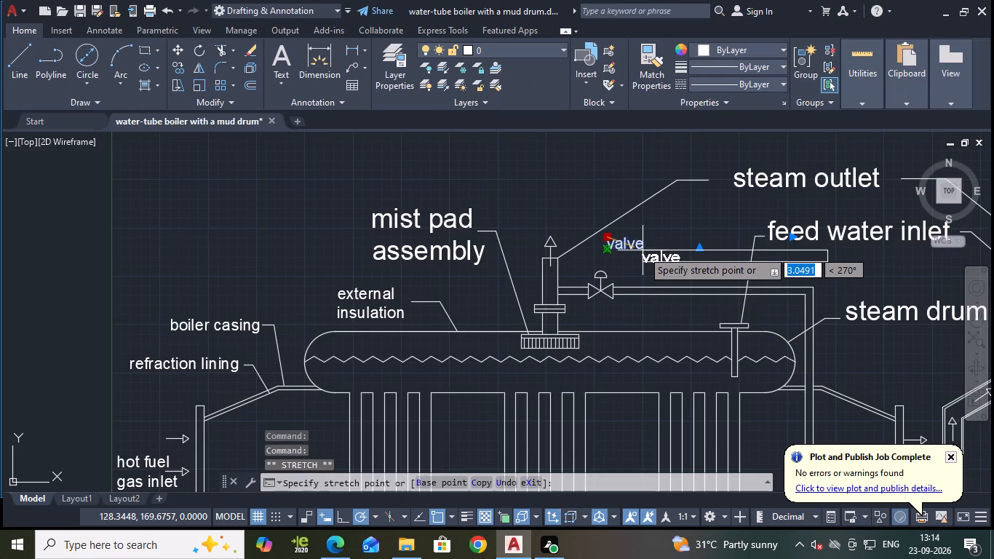
{"action": "left_click", "coordinate": [639, 250]}
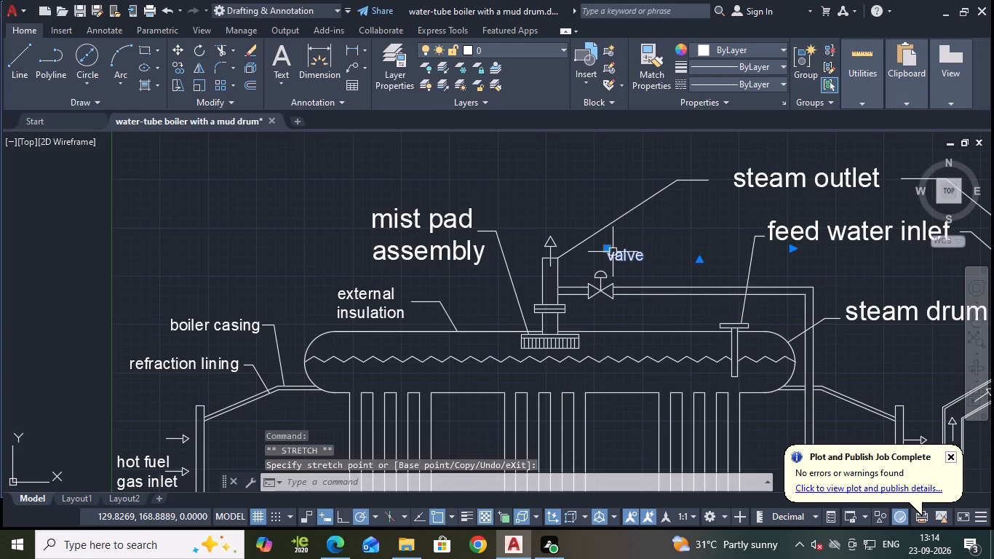
{"action": "left_click", "coordinate": [610, 250]}
{"action": "left_click", "coordinate": [635, 255]}
{"action": "key", "text": "Escape"}
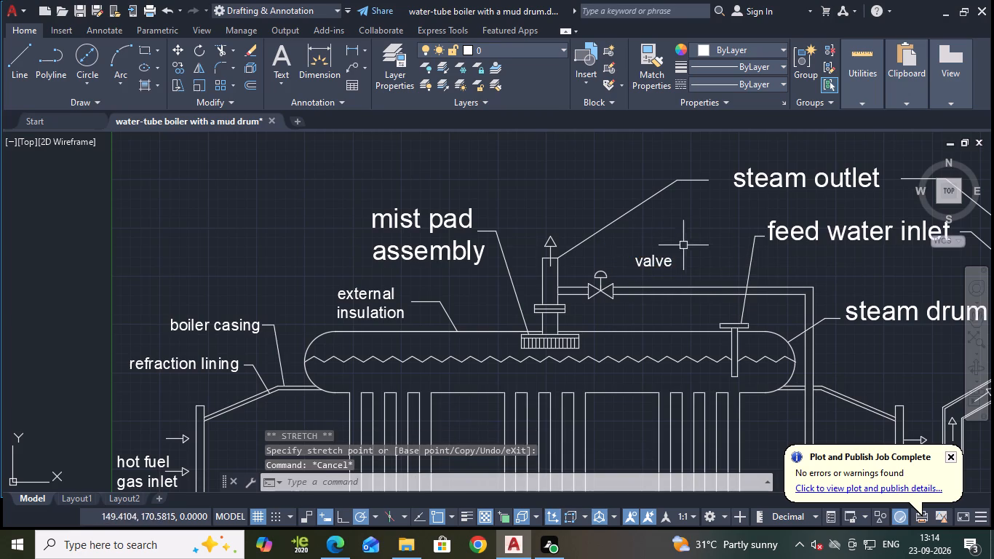
Draw a leader from the valve's upper corner at about 60° to the "valve" label, ending in a short horizontal landing.
{"action": "left_click", "coordinate": [26, 70]}
{"action": "scroll", "coordinate": [638, 283], "scroll_direction": "up", "scroll_amount": 2}
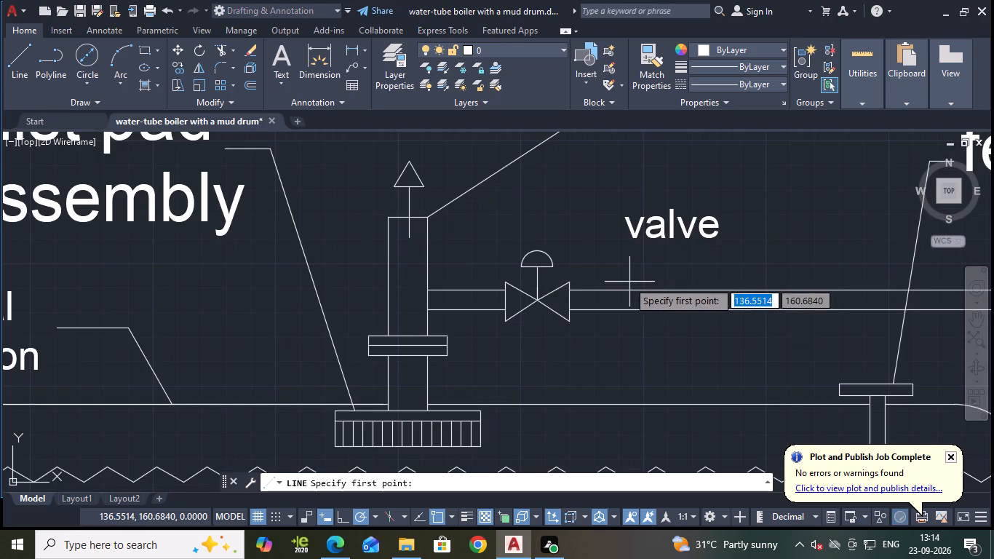
{"action": "left_click", "coordinate": [569, 282]}
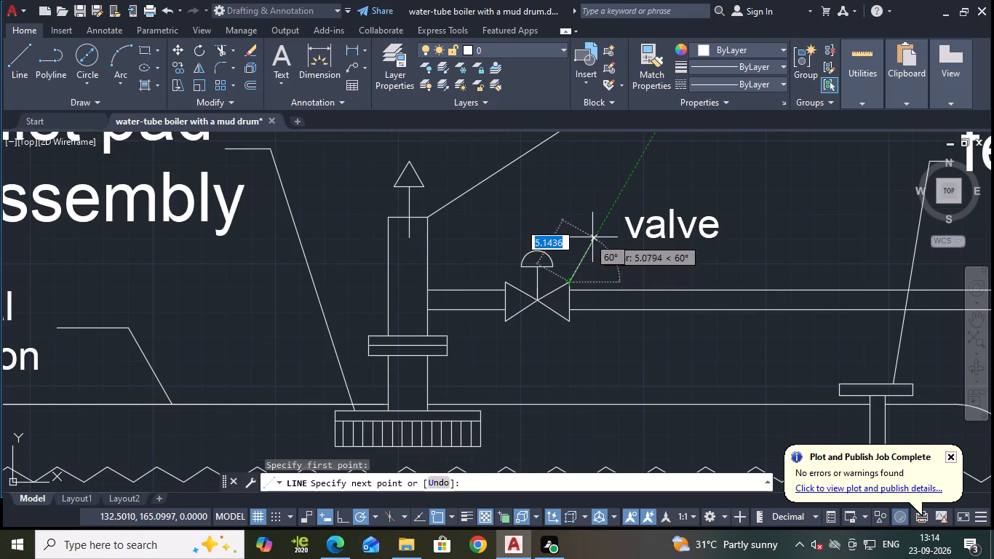
{"action": "left_click", "coordinate": [593, 236]}
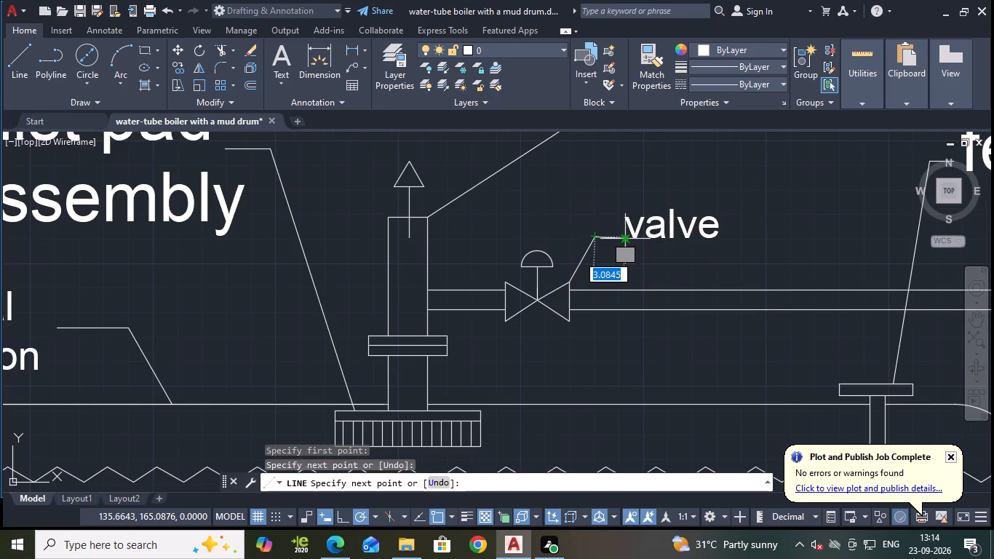
{"action": "left_click", "coordinate": [625, 235]}
{"action": "key", "text": "Escape"}
{"action": "scroll", "coordinate": [705, 245], "scroll_direction": "down", "scroll_amount": 2}
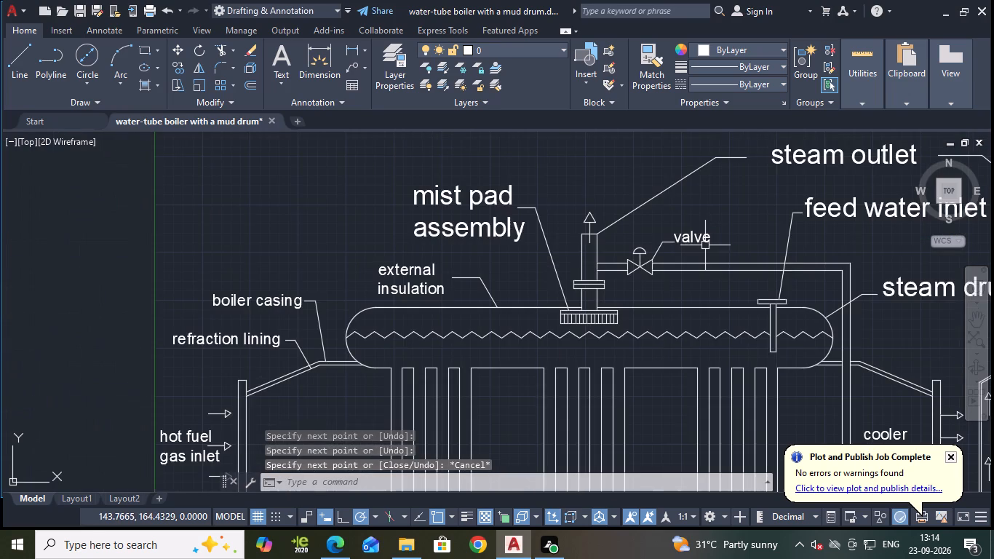
Save the drawing.
{"action": "key", "text": "ctrl+s"}
Turn off the drawing grid.
{"action": "scroll", "coordinate": [706, 246], "scroll_direction": "down", "scroll_amount": 2}
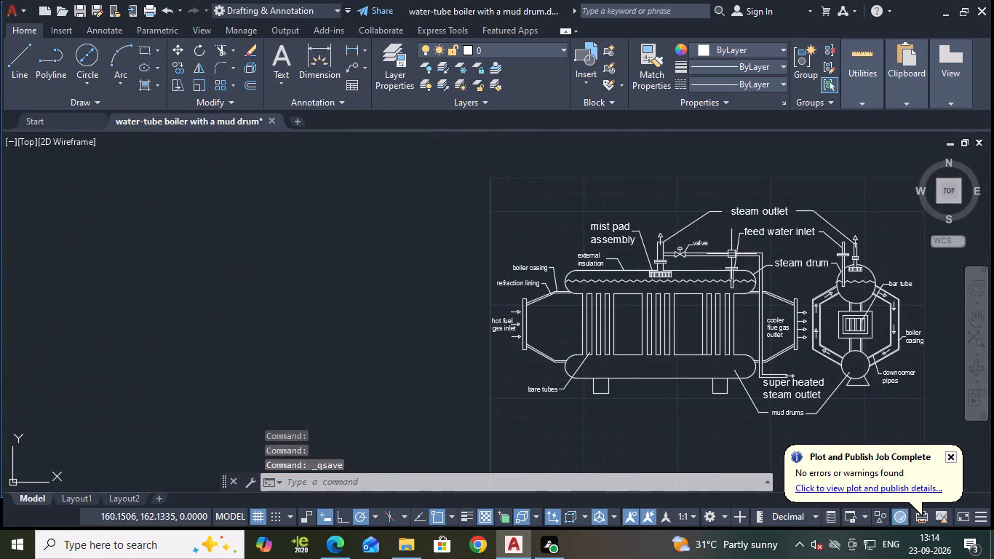
{"action": "scroll", "coordinate": [775, 326], "scroll_direction": "up", "scroll_amount": 1}
{"action": "middle_click_drag", "start_coordinate": [775, 323], "coordinate": [673, 295]}
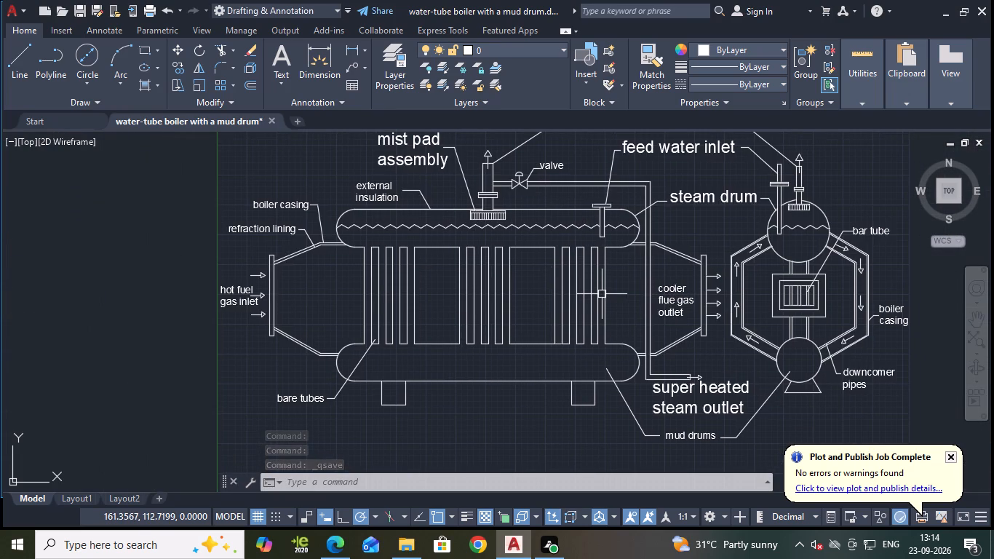
{"action": "left_click", "coordinate": [138, 85]}
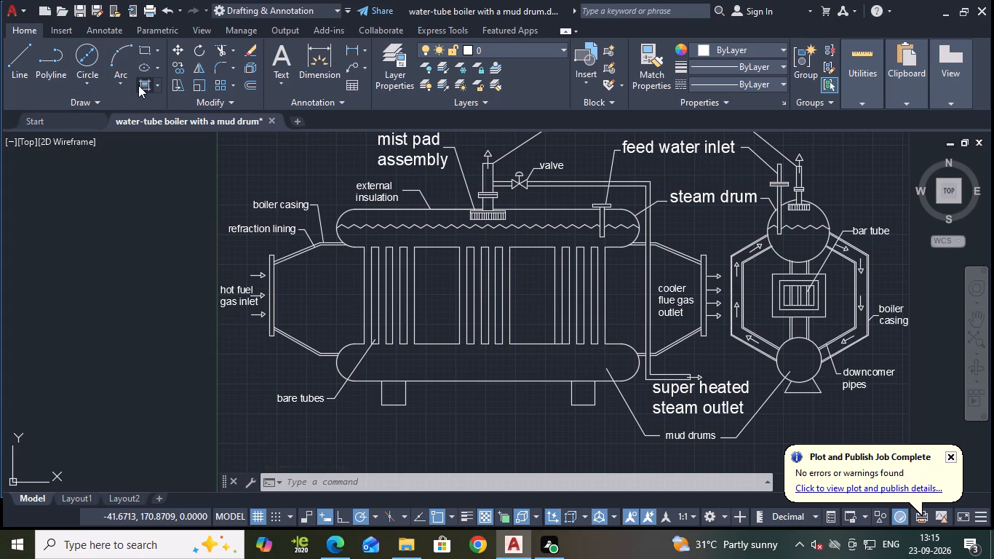
{"action": "key", "text": "Escape"}
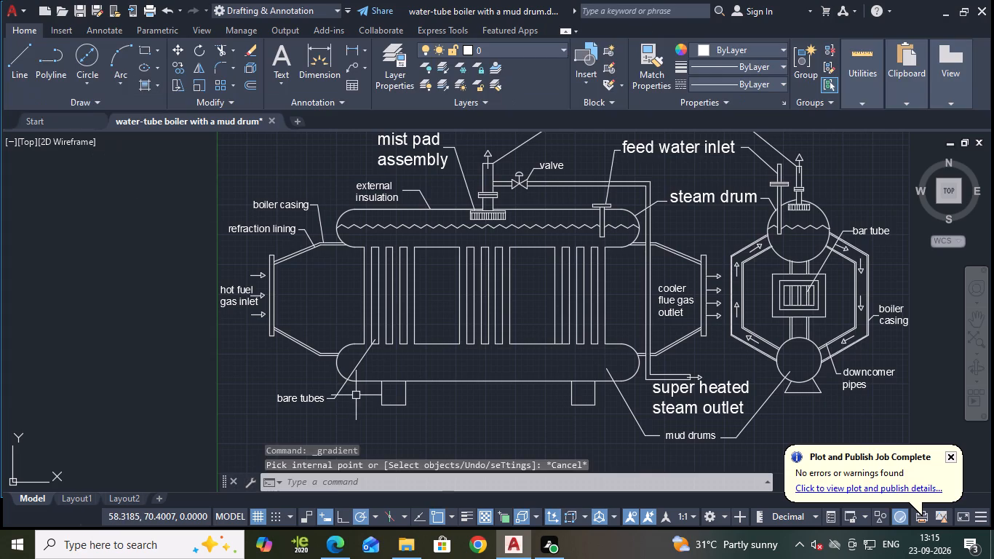
{"action": "left_click", "coordinate": [250, 520]}
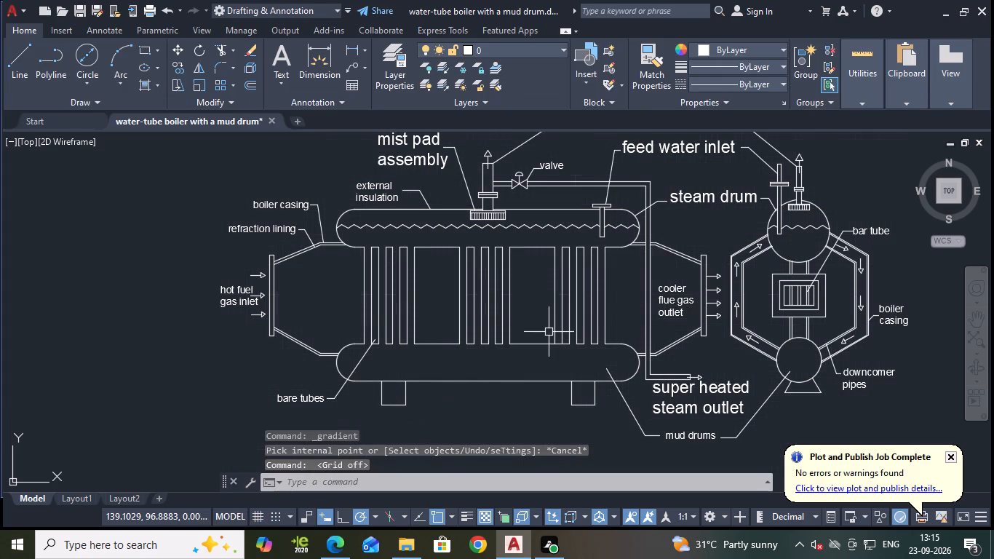
Fill the front view's water space, from steam drum through tubes to mud drum, with a gradient using Cyan for both colours.
{"action": "left_click", "coordinate": [144, 82]}
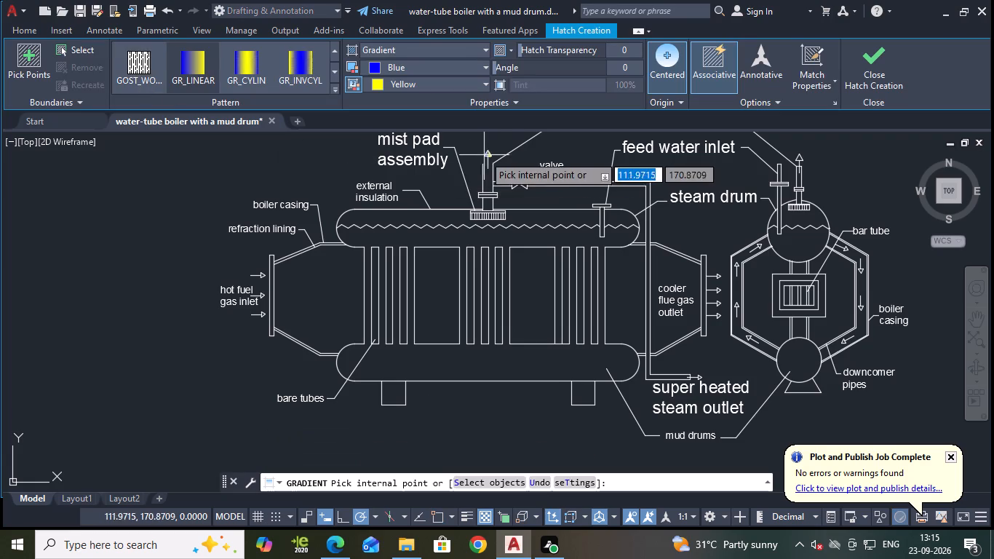
{"action": "left_click", "coordinate": [476, 66]}
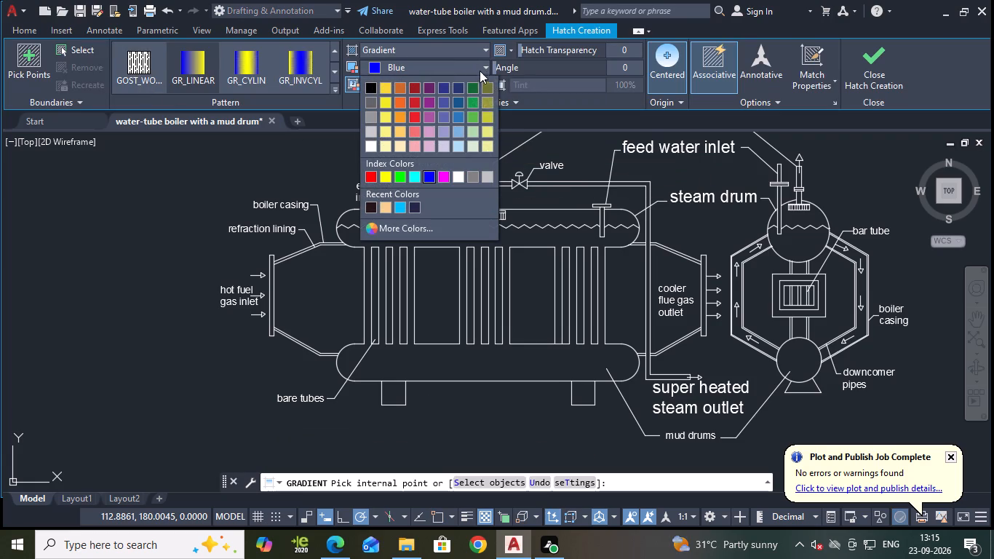
{"action": "left_click", "coordinate": [409, 178]}
{"action": "left_click", "coordinate": [413, 74]}
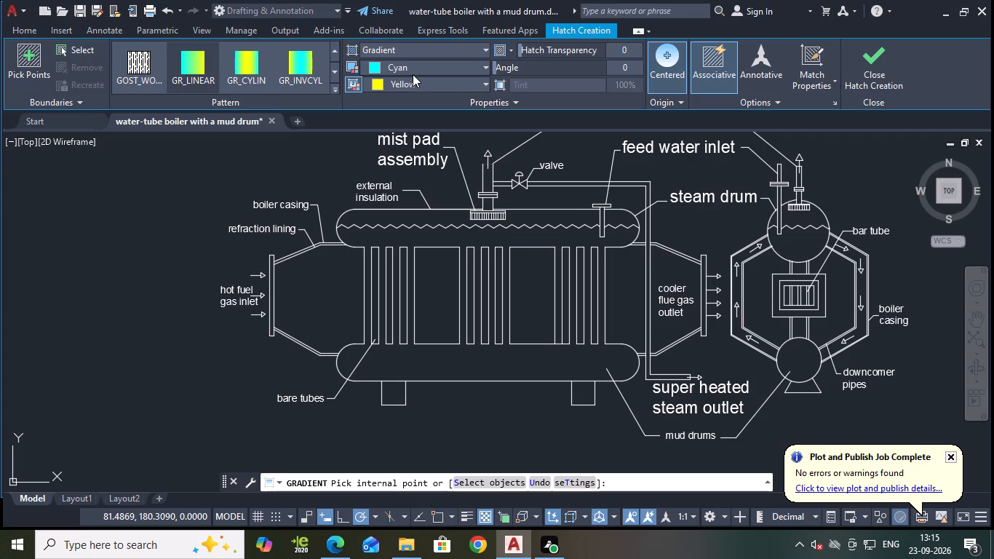
{"action": "left_click", "coordinate": [417, 175]}
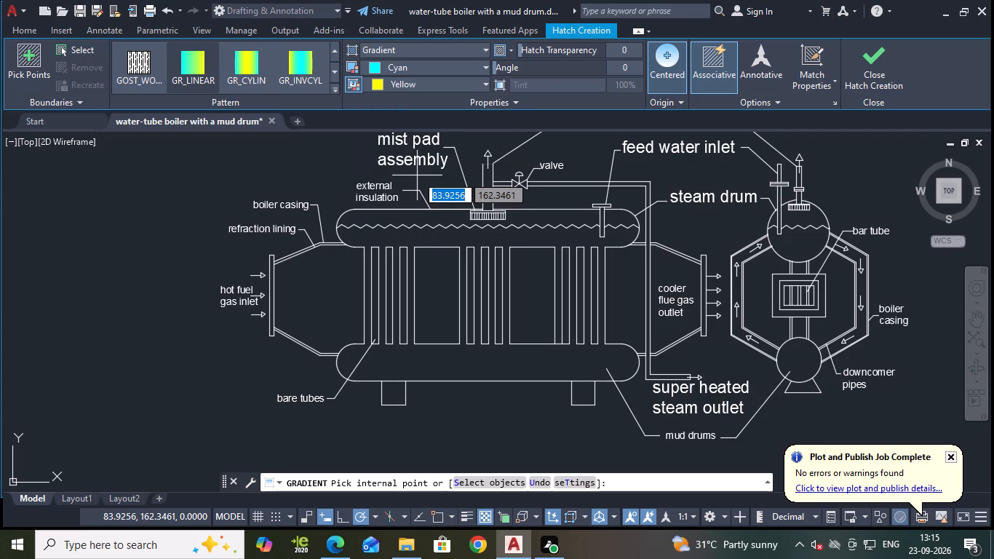
{"action": "left_click", "coordinate": [380, 84]}
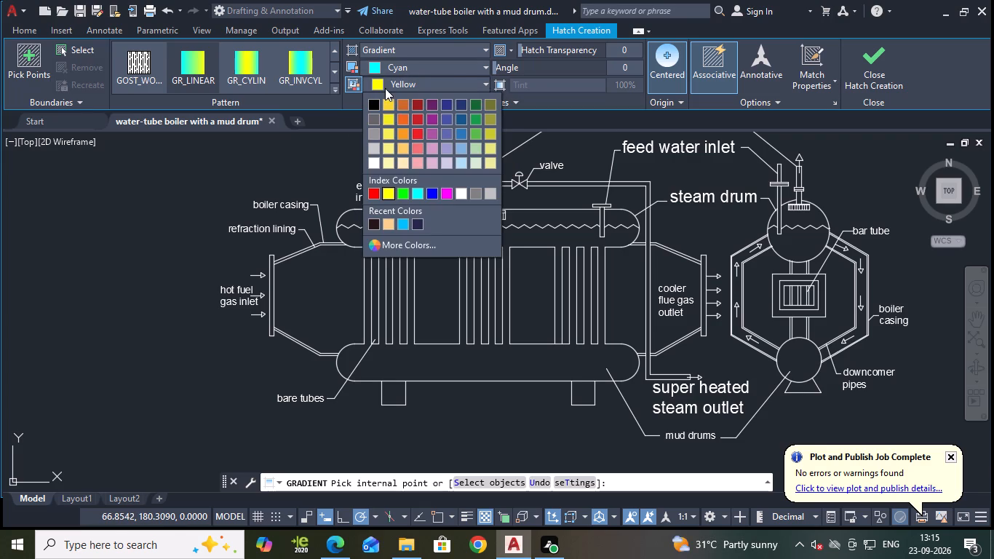
{"action": "left_click", "coordinate": [411, 199]}
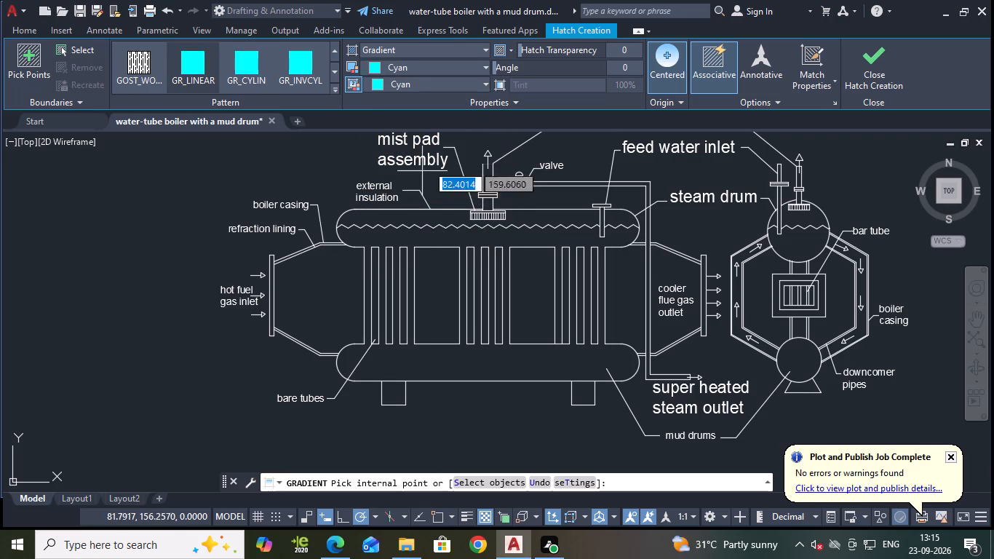
{"action": "left_click", "coordinate": [401, 234]}
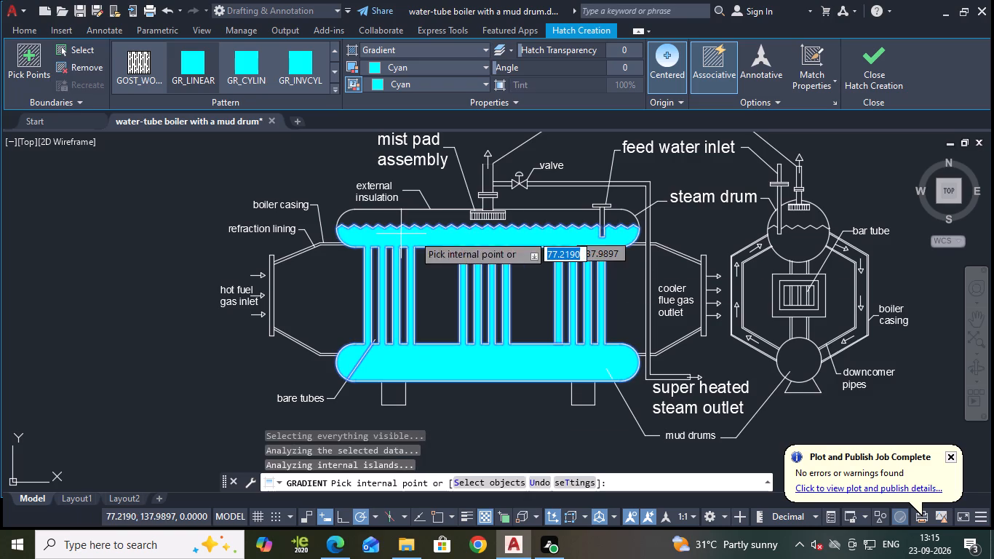
{"action": "left_click", "coordinate": [859, 48]}
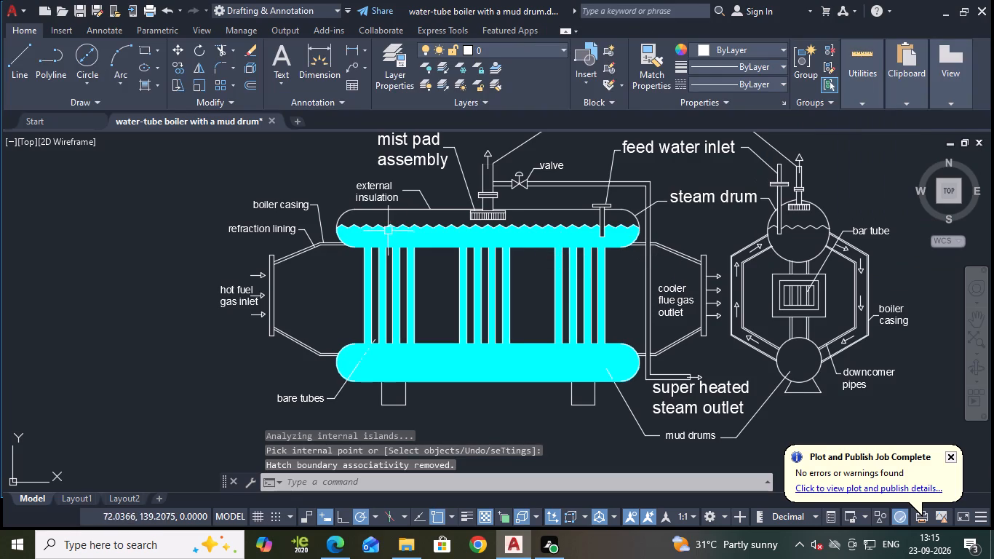
{"action": "key", "text": "Escape"}
Fill the steam space above the front view's waterline with a GR_CYLIN gradient using colours 237,31,36 and 242,113,114.
{"action": "left_click", "coordinate": [150, 83]}
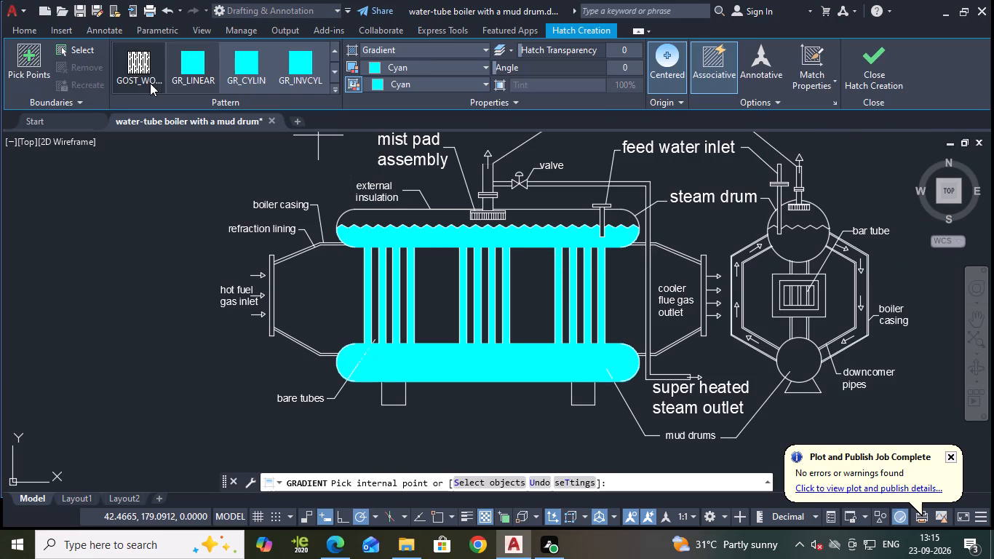
{"action": "left_click", "coordinate": [426, 69]}
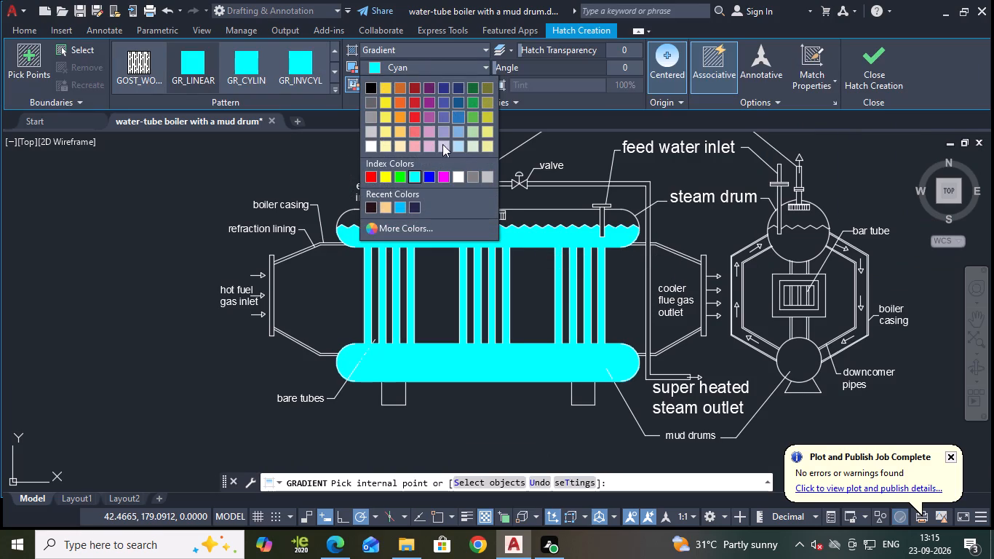
{"action": "left_click", "coordinate": [417, 114]}
{"action": "left_click", "coordinate": [426, 77]}
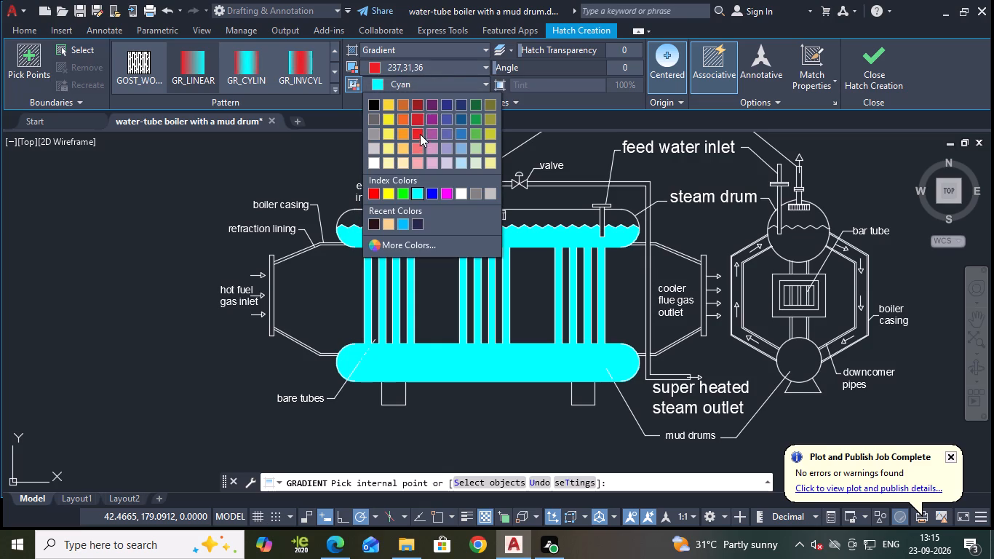
{"action": "left_click", "coordinate": [420, 131]}
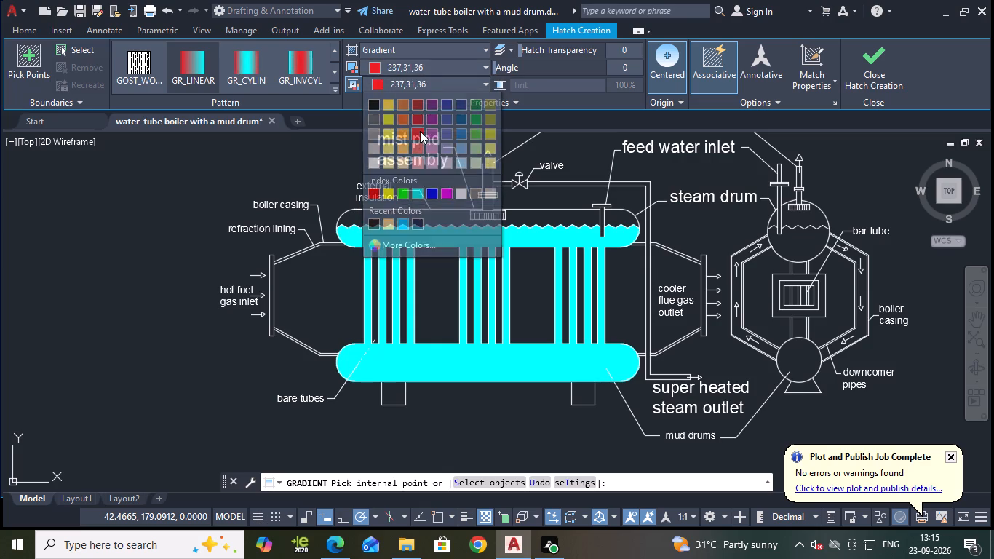
{"action": "left_click", "coordinate": [413, 79]}
{"action": "left_click", "coordinate": [420, 149]}
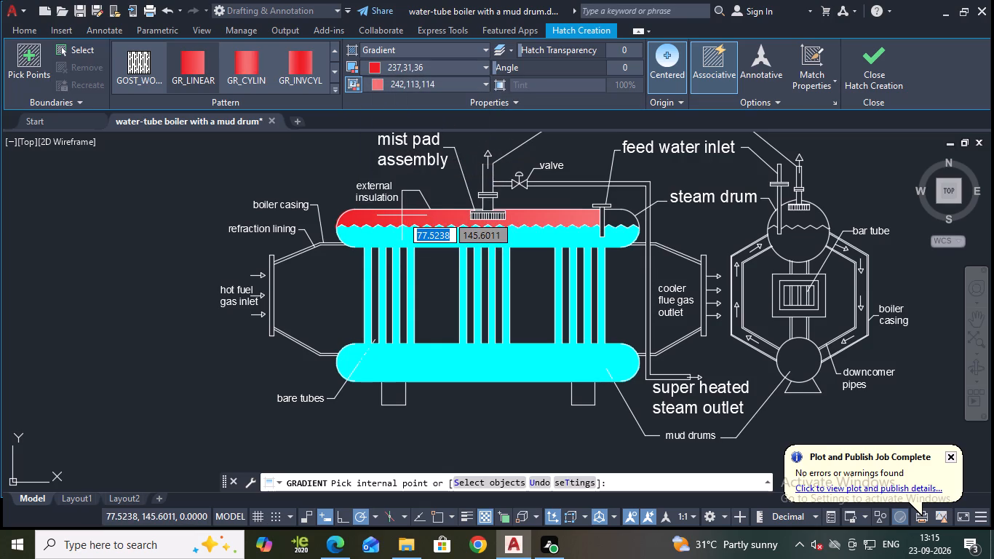
{"action": "left_click", "coordinate": [256, 63]}
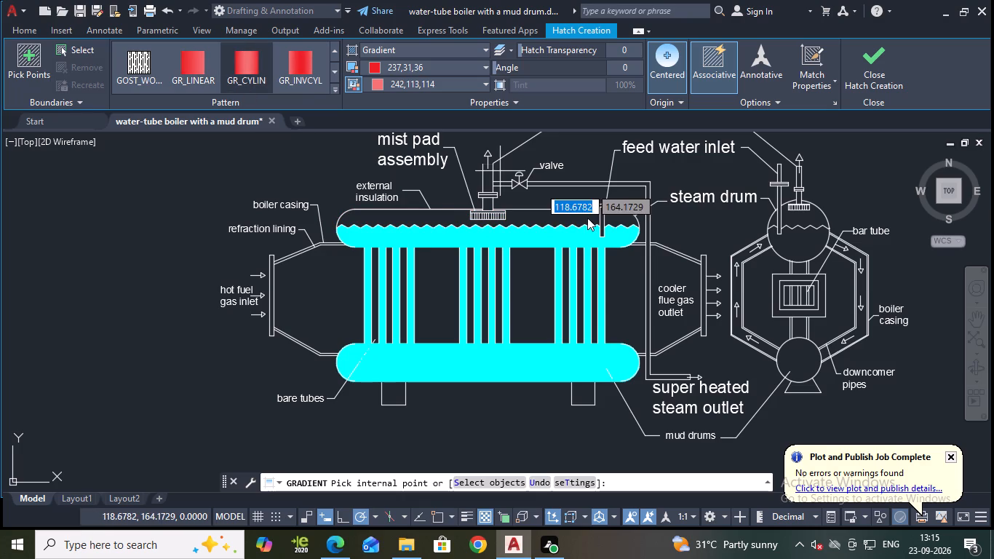
{"action": "left_click", "coordinate": [452, 214]}
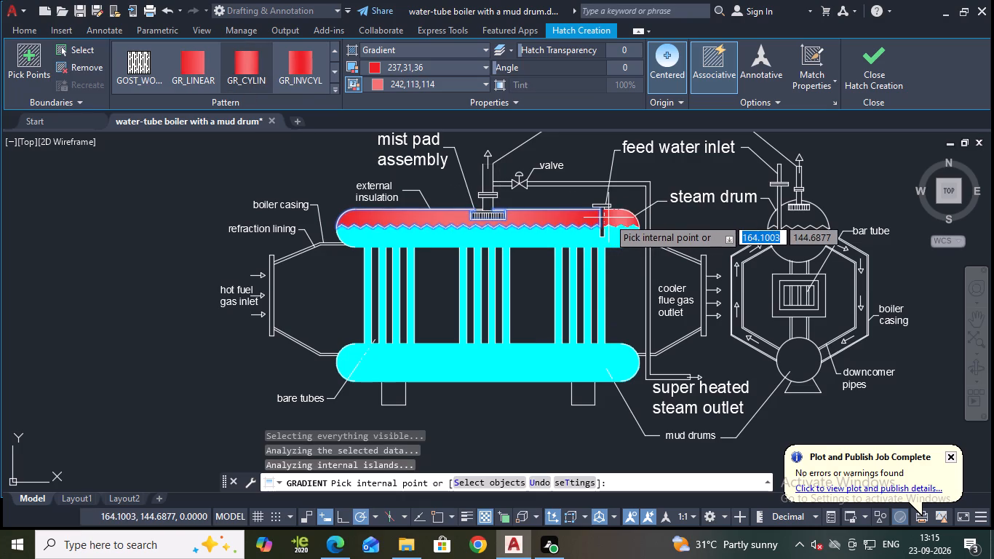
{"action": "left_click", "coordinate": [608, 218]}
{"action": "scroll", "coordinate": [454, 205], "scroll_direction": "up", "scroll_amount": 2}
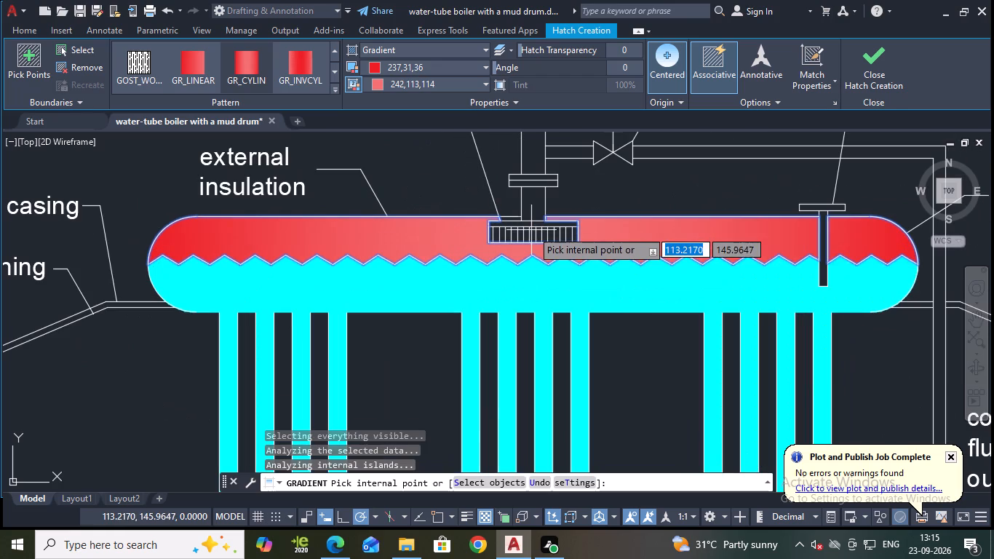
{"action": "scroll", "coordinate": [549, 213], "scroll_direction": "up", "scroll_amount": 2}
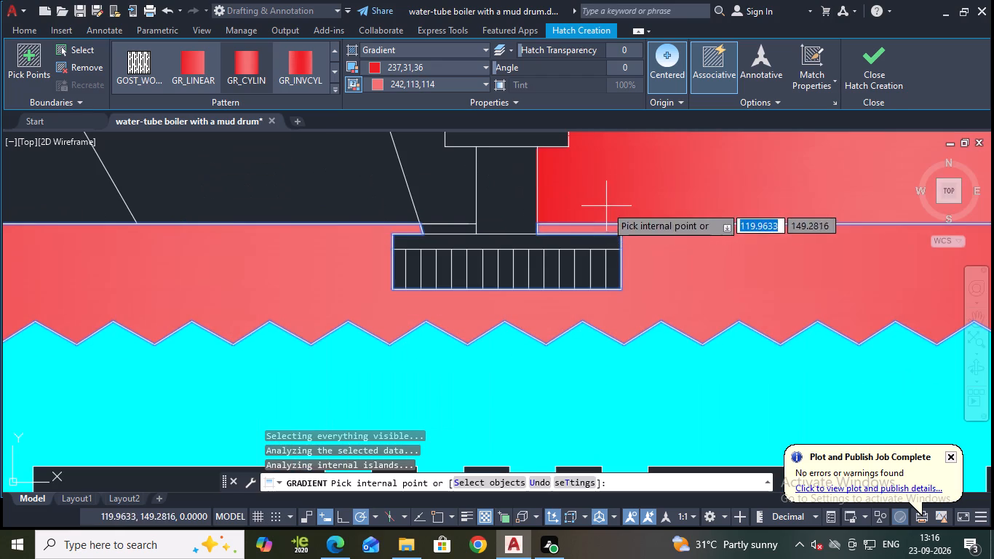
{"action": "left_click", "coordinate": [462, 230]}
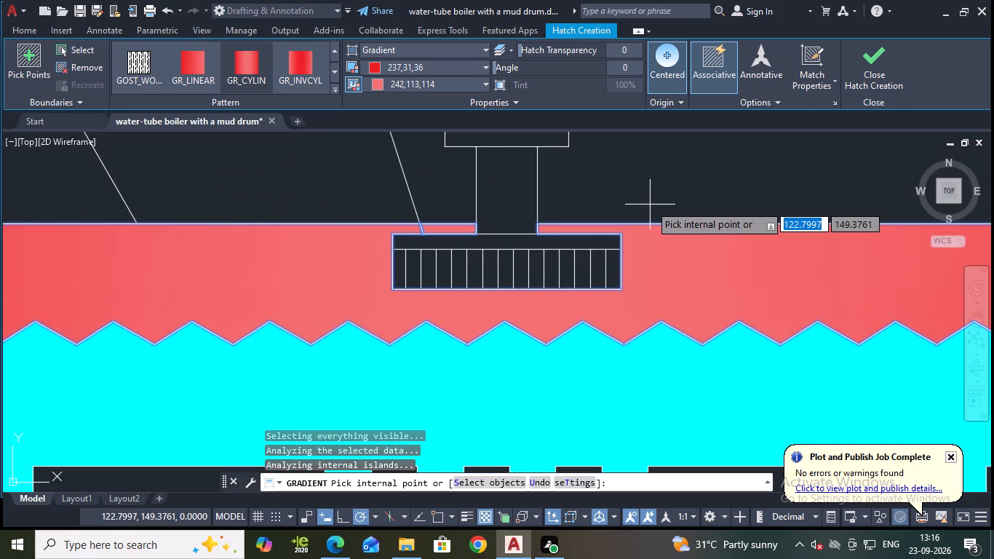
Add the hot fuel gas inlet chamber and the three gaps between the first bank's tubes to the red gradient fill.
{"action": "scroll", "coordinate": [650, 205], "scroll_direction": "down", "scroll_amount": 2}
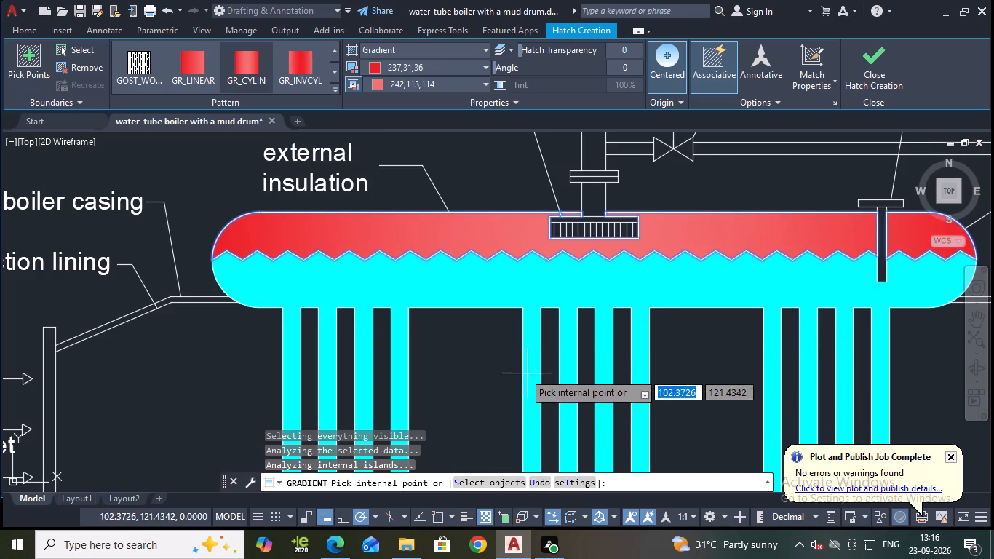
{"action": "scroll", "coordinate": [502, 361], "scroll_direction": "down", "scroll_amount": 2}
{"action": "middle_click_drag", "start_coordinate": [485, 357], "coordinate": [492, 306]}
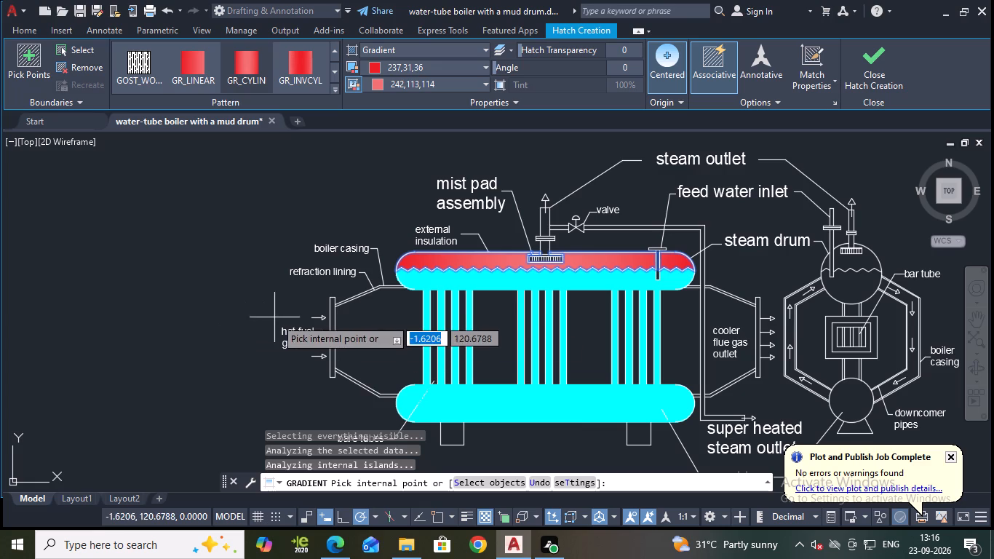
{"action": "left_click", "coordinate": [362, 330]}
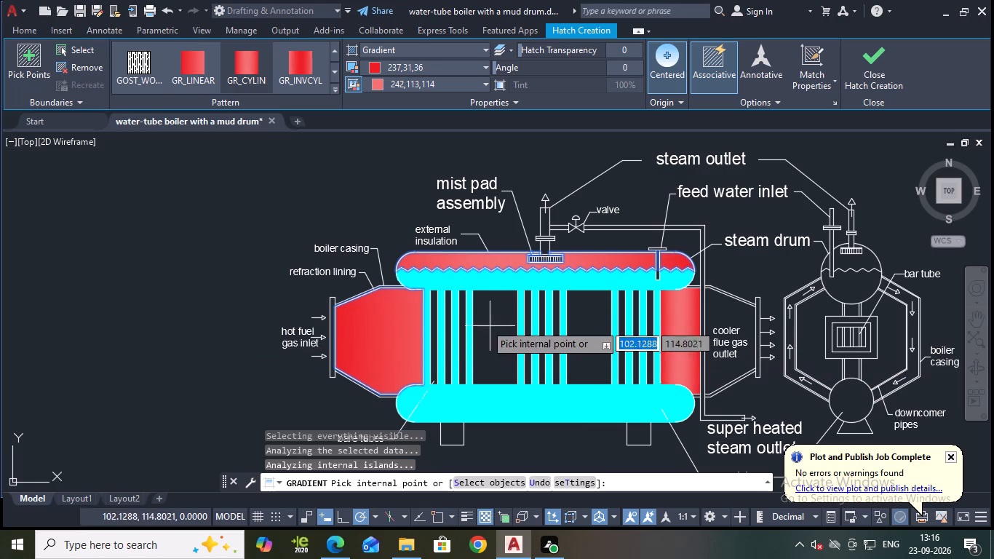
{"action": "scroll", "coordinate": [485, 324], "scroll_direction": "up", "scroll_amount": 2}
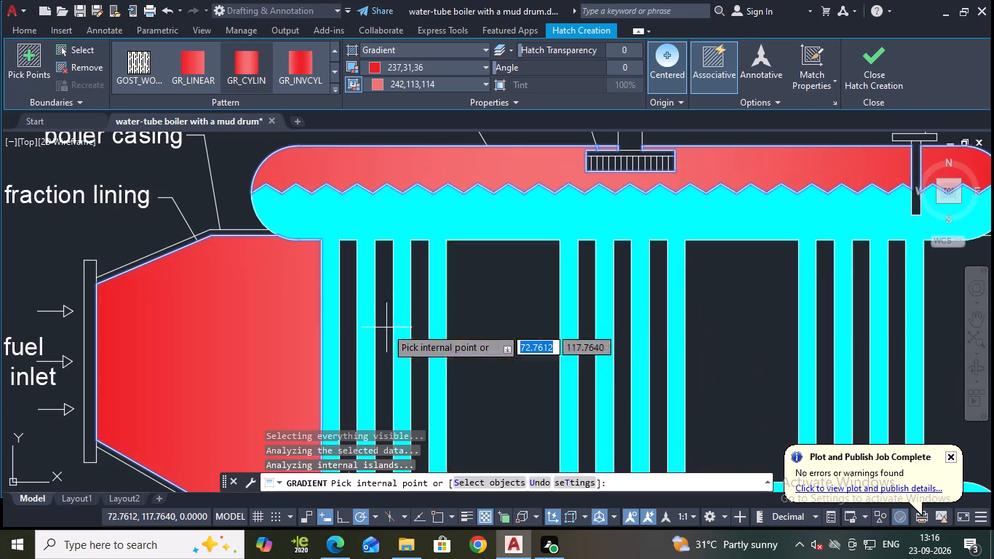
{"action": "left_click", "coordinate": [378, 325]}
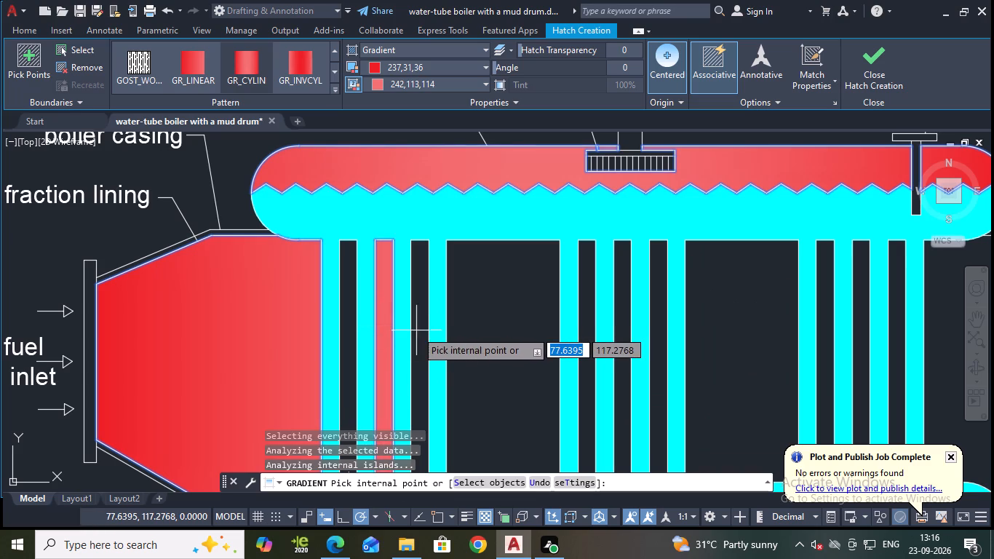
{"action": "left_click", "coordinate": [416, 330]}
{"action": "scroll", "coordinate": [450, 329], "scroll_direction": "down", "scroll_amount": 2}
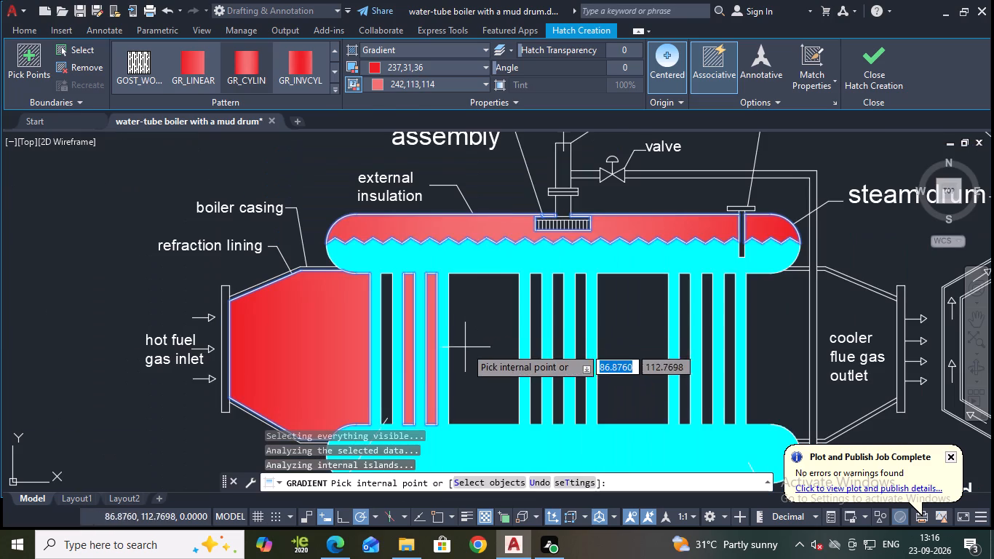
{"action": "left_click", "coordinate": [388, 344]}
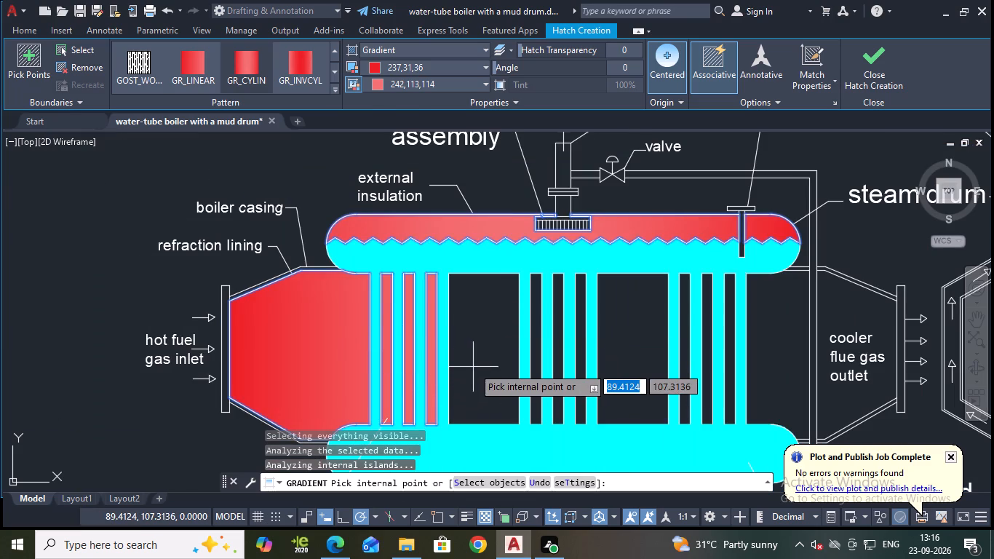
Extend the red gradient through the remaining gas passages between the tubes and banks to the cooler flue gas outlet chamber, and finish the fill.
{"action": "left_click", "coordinate": [473, 366]}
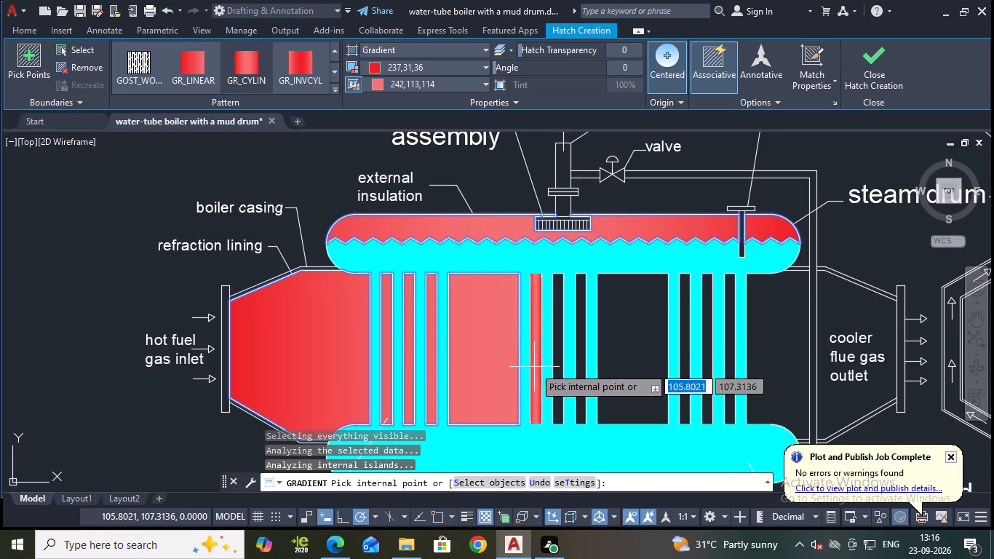
{"action": "left_click", "coordinate": [534, 367]}
{"action": "left_click", "coordinate": [556, 364]}
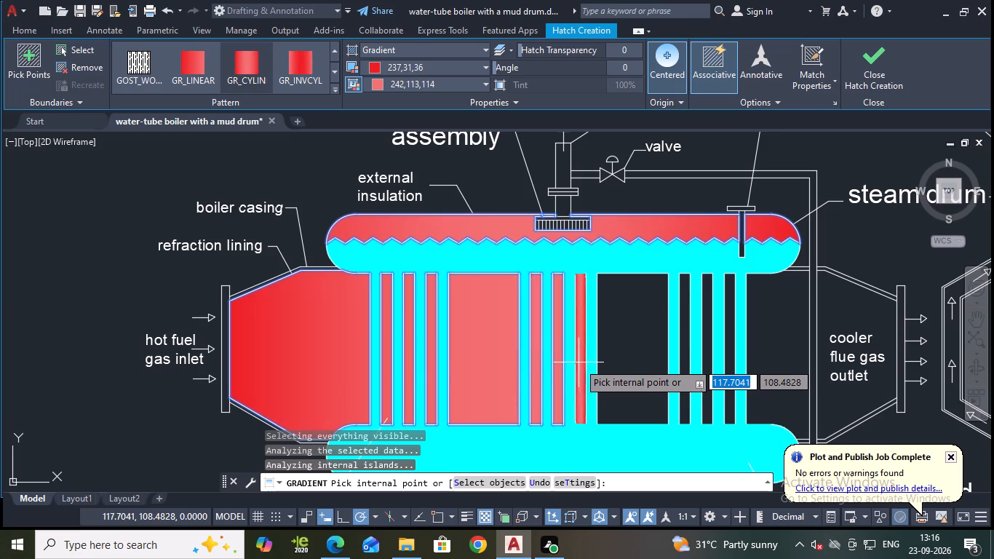
{"action": "left_click", "coordinate": [578, 362]}
{"action": "left_click", "coordinate": [613, 346]}
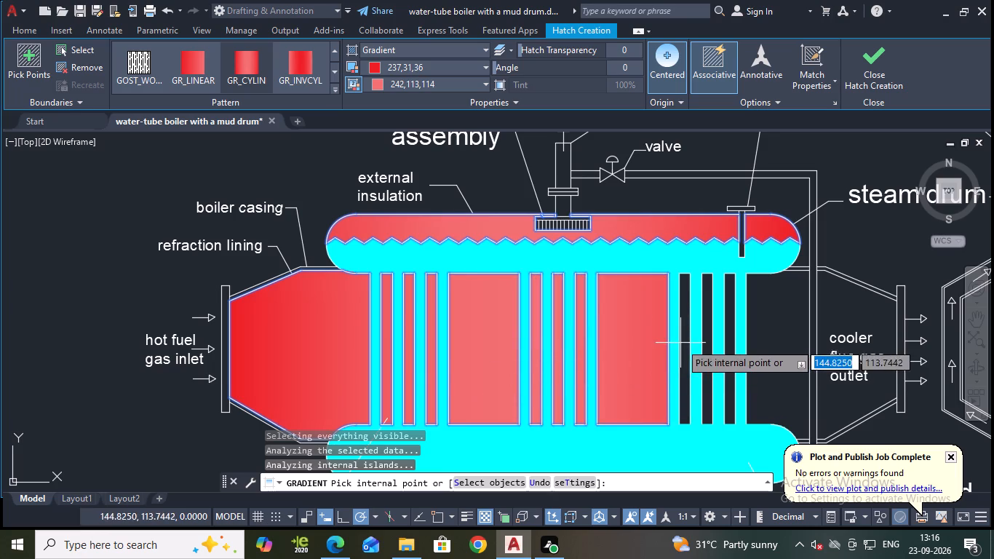
{"action": "left_click", "coordinate": [683, 341]}
{"action": "left_click", "coordinate": [709, 343]}
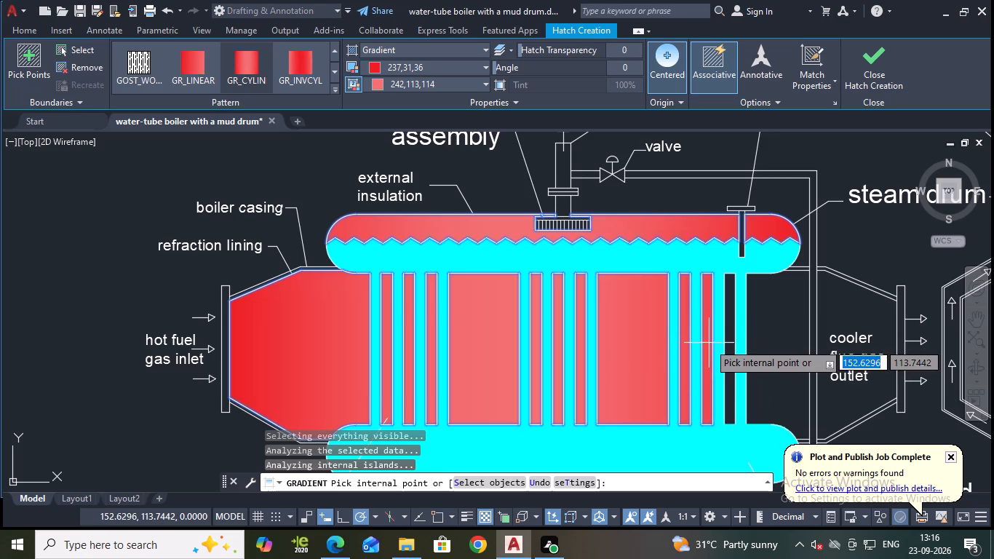
{"action": "left_click", "coordinate": [726, 345]}
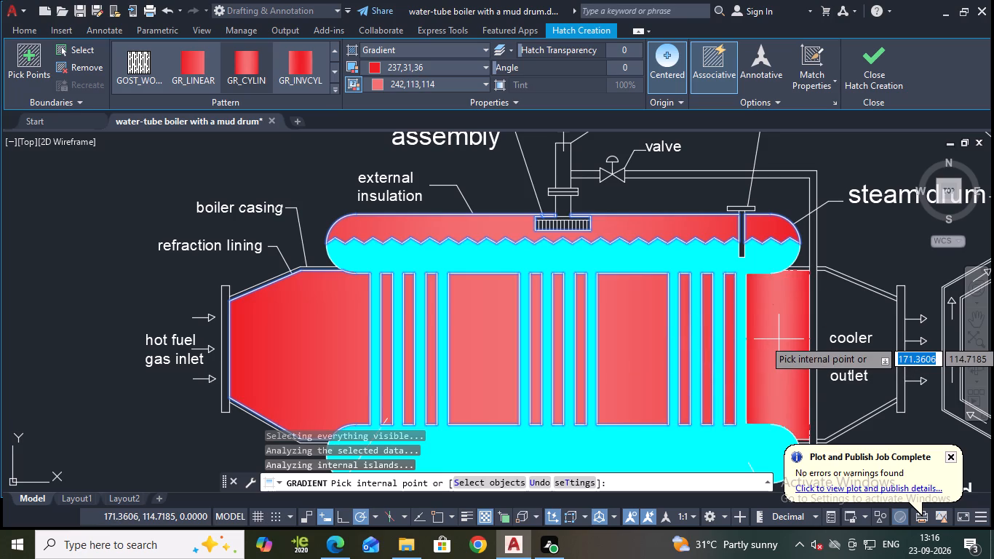
{"action": "left_click", "coordinate": [779, 339]}
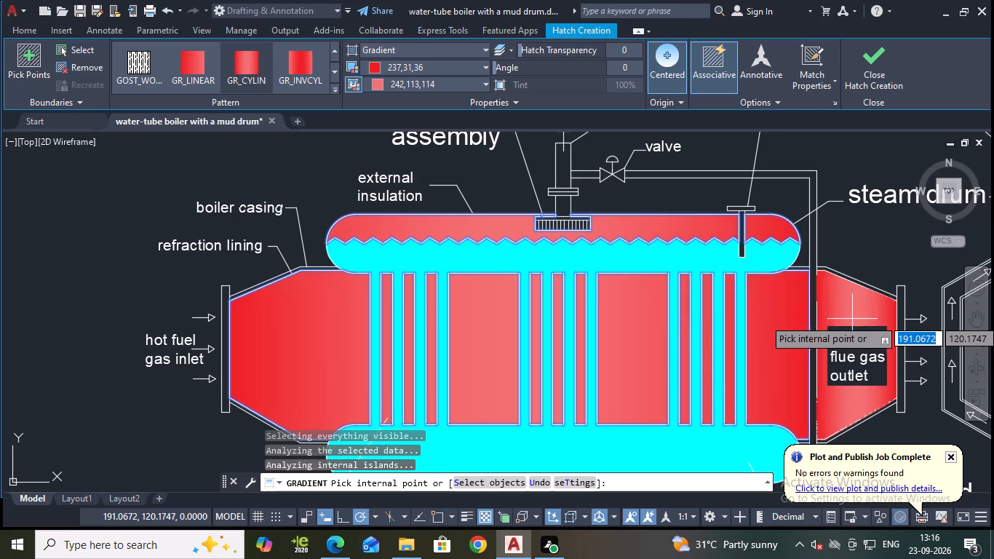
{"action": "left_click", "coordinate": [853, 319]}
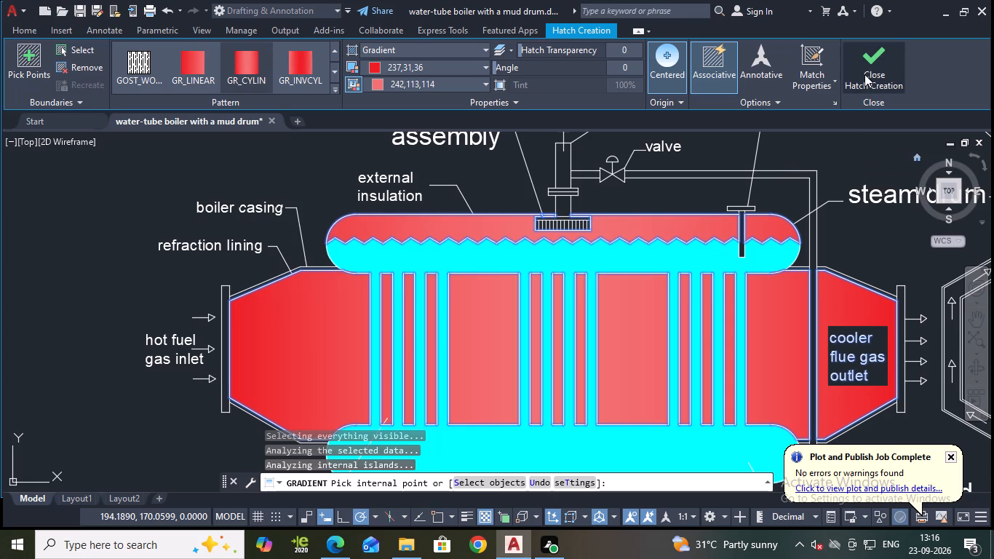
{"action": "left_click", "coordinate": [865, 73]}
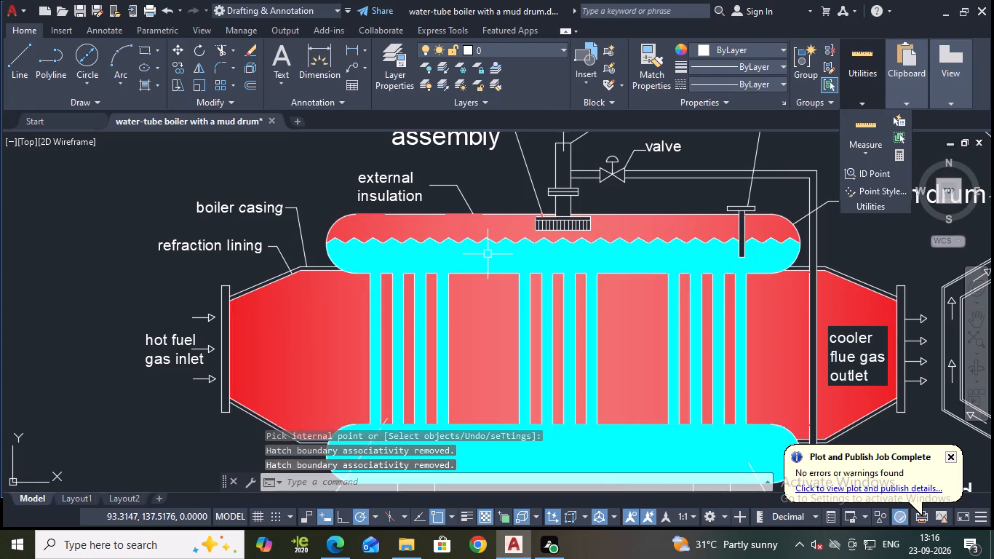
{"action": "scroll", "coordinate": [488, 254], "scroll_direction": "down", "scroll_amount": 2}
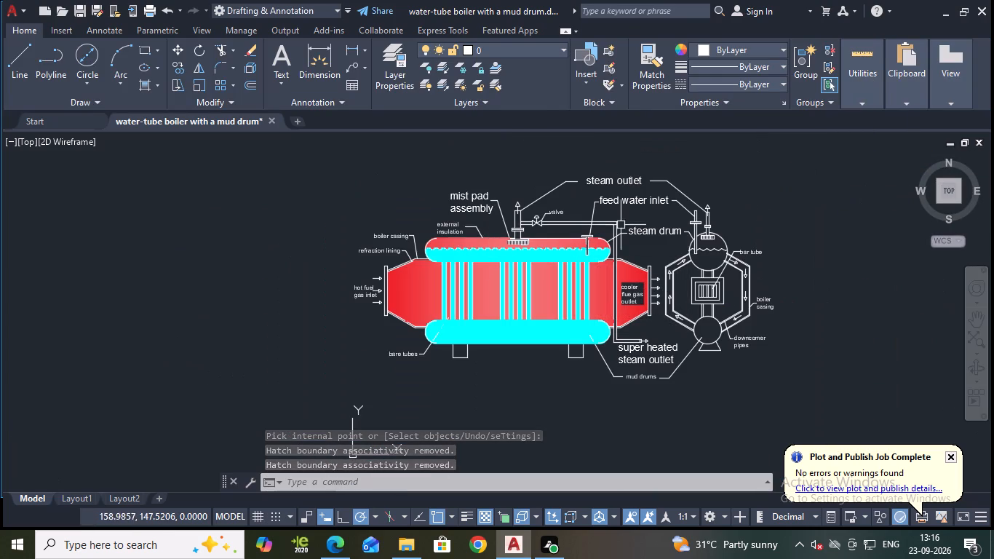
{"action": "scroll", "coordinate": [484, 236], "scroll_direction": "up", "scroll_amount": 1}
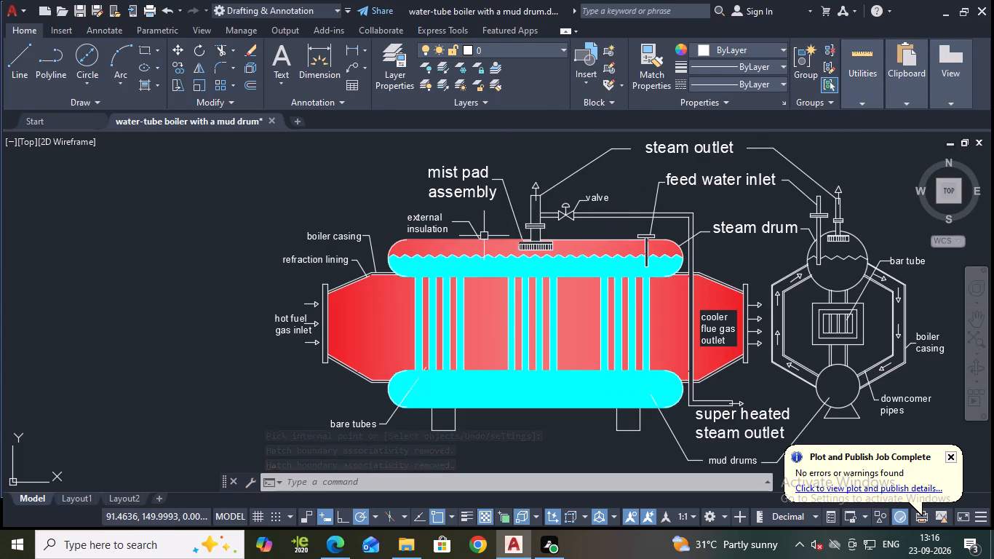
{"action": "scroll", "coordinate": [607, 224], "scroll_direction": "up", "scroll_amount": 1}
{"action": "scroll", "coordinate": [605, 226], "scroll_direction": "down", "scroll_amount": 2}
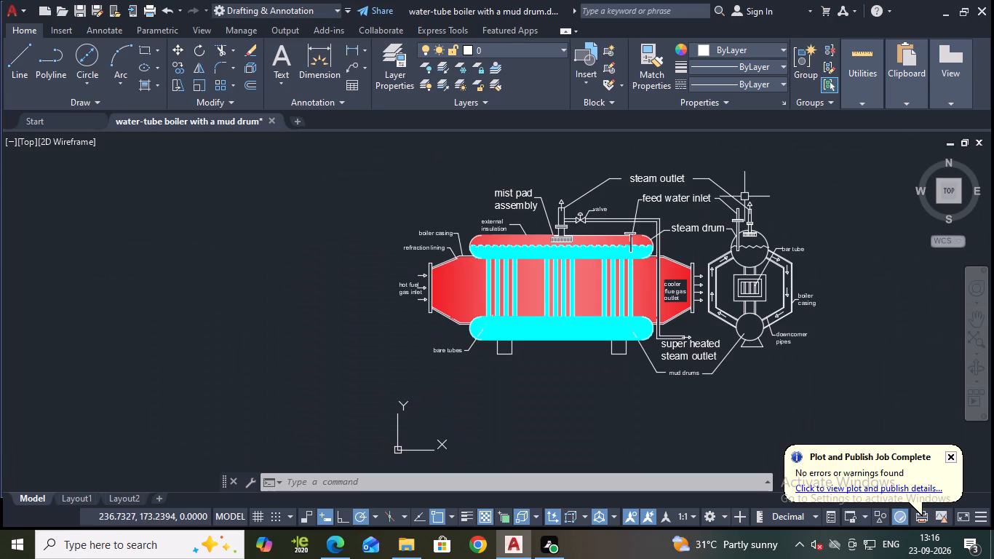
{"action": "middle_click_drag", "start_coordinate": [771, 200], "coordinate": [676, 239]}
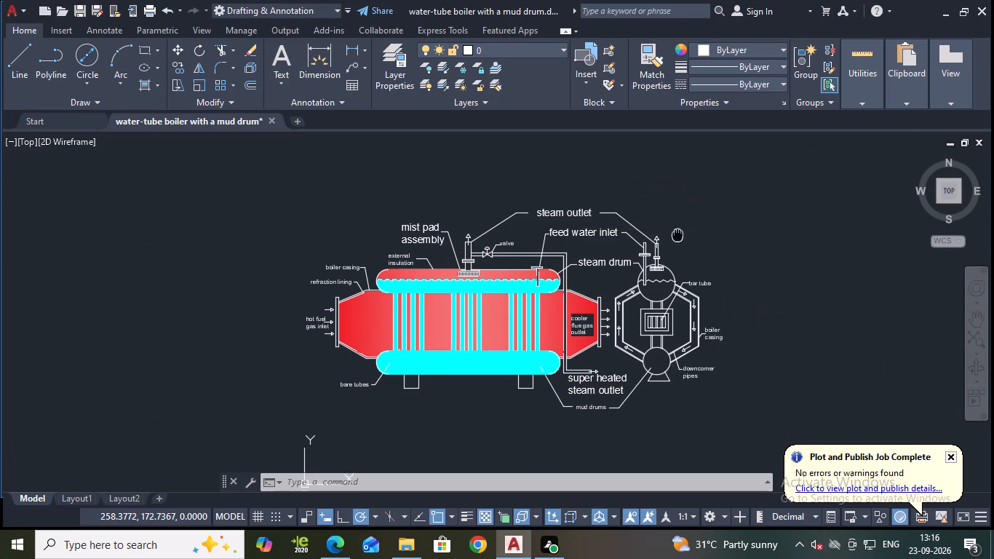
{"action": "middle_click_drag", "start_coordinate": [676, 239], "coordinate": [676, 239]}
Fill the front view's inlet-side refraction lining strips, above and below the gas chamber, and the inlet end flange with a gradient using colour 249 twice.
{"action": "scroll", "coordinate": [424, 277], "scroll_direction": "up", "scroll_amount": 1}
{"action": "scroll", "coordinate": [289, 333], "scroll_direction": "up", "scroll_amount": 1}
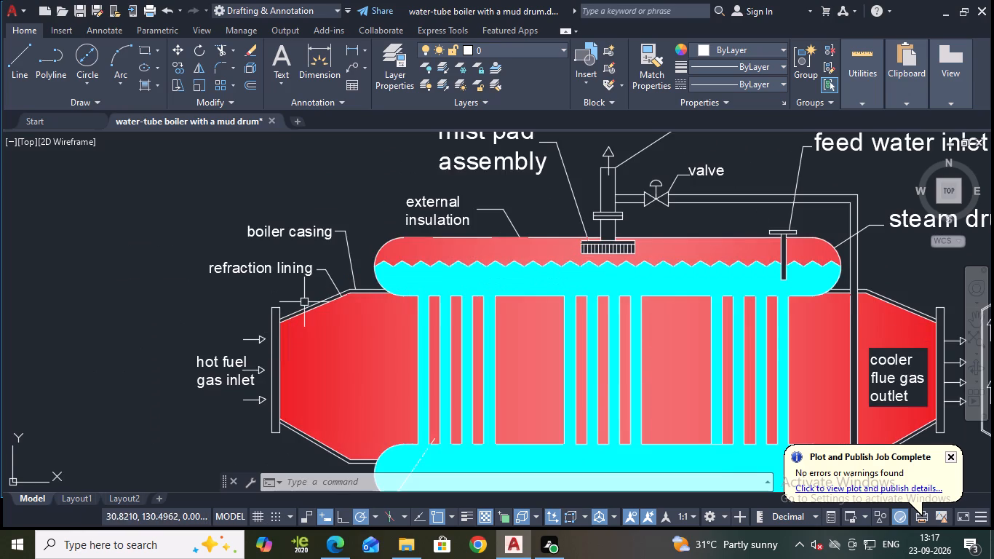
{"action": "scroll", "coordinate": [302, 299], "scroll_direction": "up", "scroll_amount": 2}
{"action": "middle_click_drag", "start_coordinate": [302, 298], "coordinate": [329, 224]}
{"action": "key", "text": "Escape"}
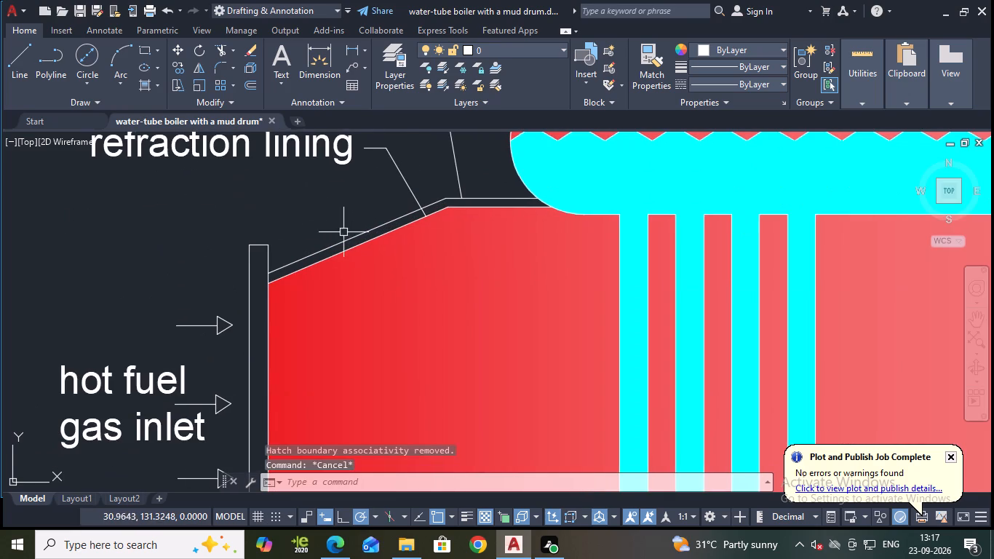
{"action": "left_click", "coordinate": [142, 90]}
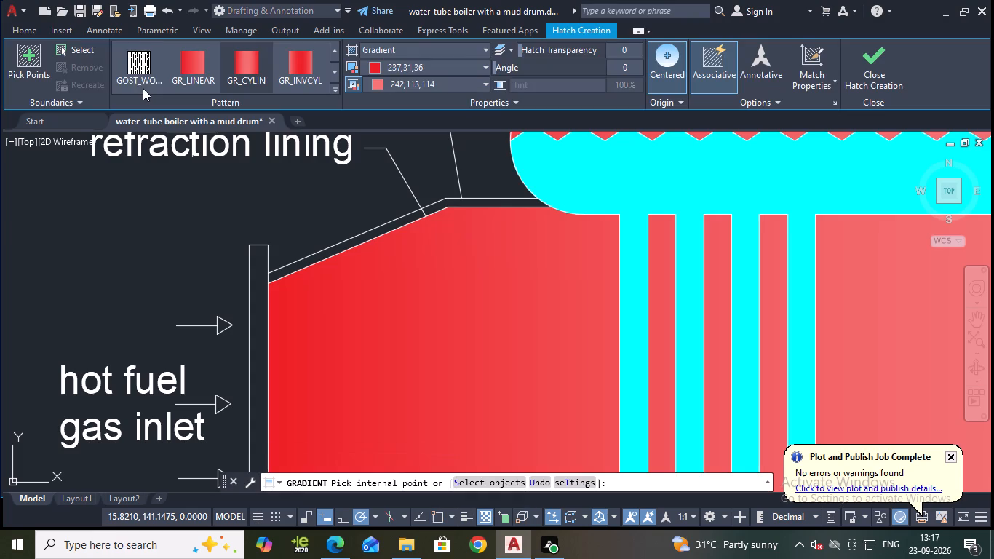
{"action": "left_click", "coordinate": [469, 92]}
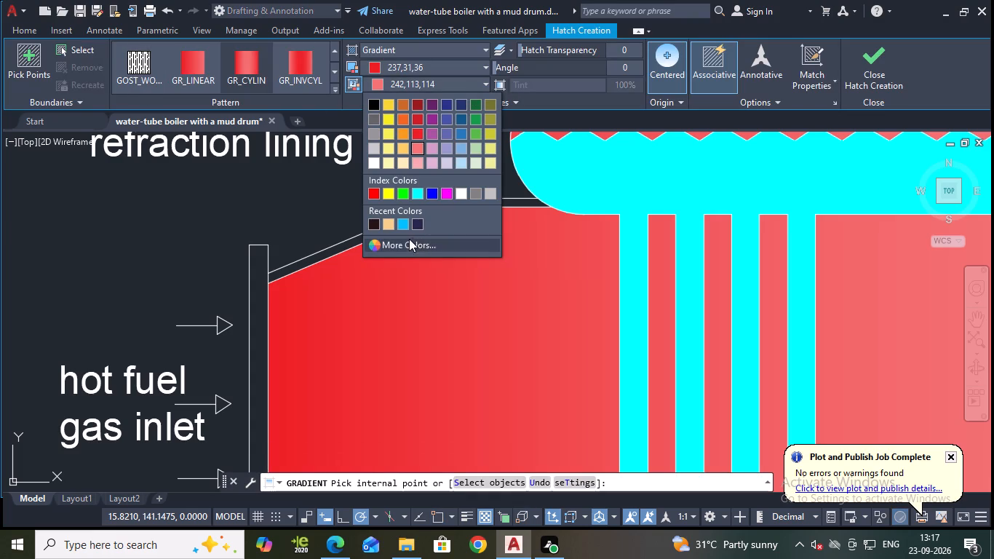
{"action": "left_click", "coordinate": [373, 226]}
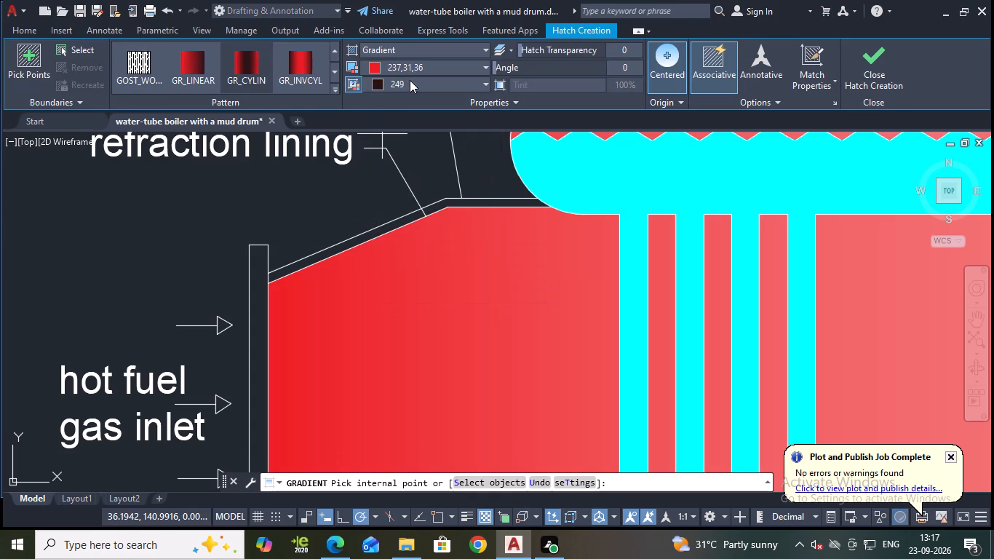
{"action": "left_click", "coordinate": [412, 67]}
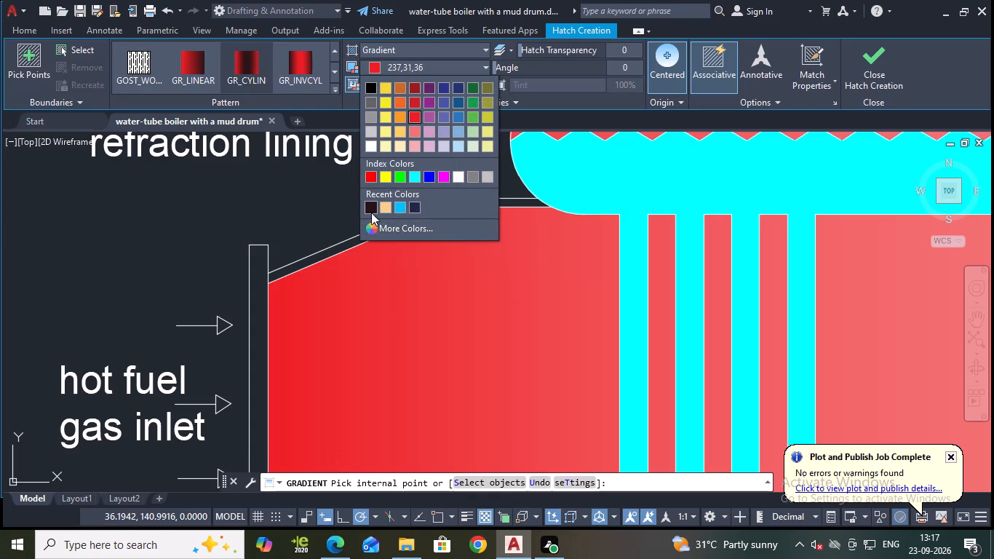
{"action": "left_click", "coordinate": [371, 211]}
{"action": "left_click", "coordinate": [381, 232]}
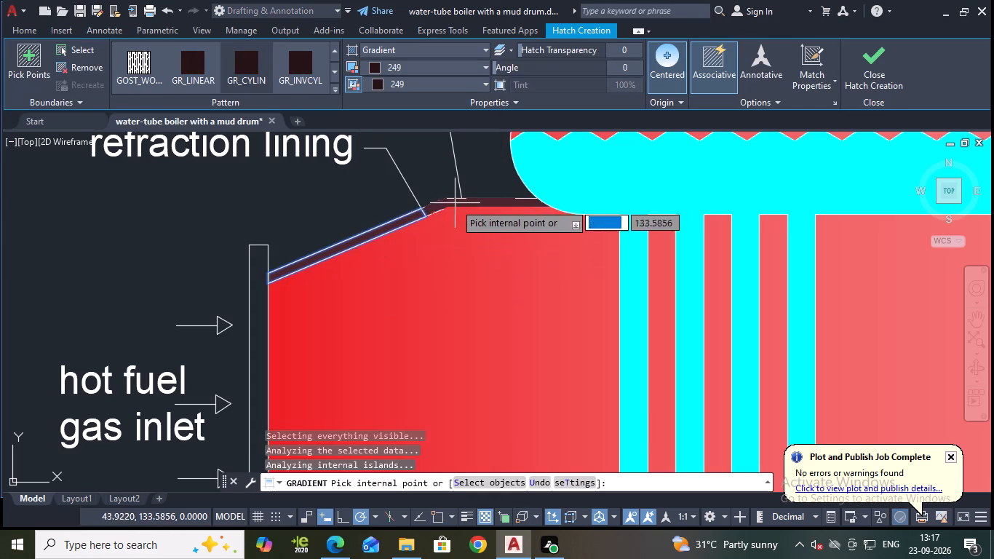
{"action": "left_click", "coordinate": [455, 203]}
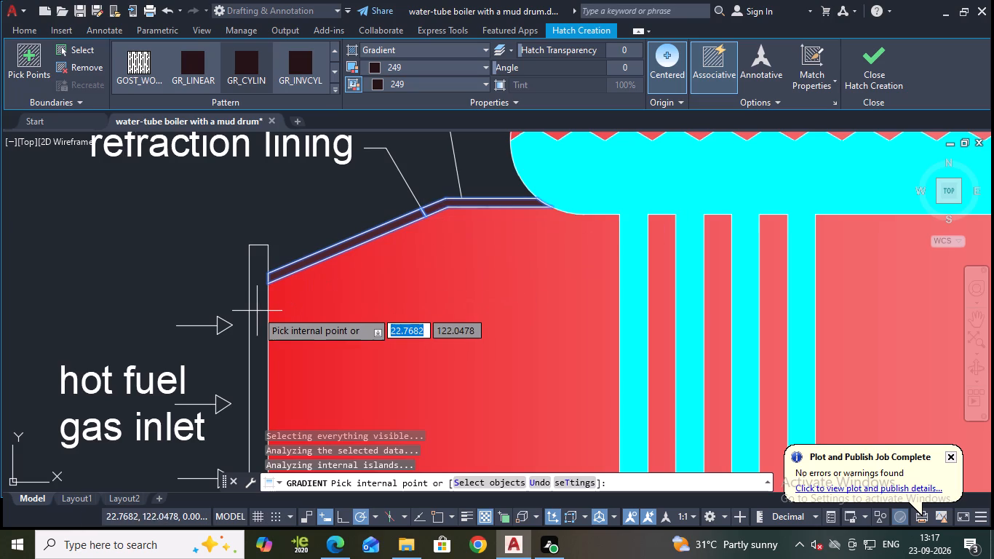
{"action": "left_click", "coordinate": [259, 301]}
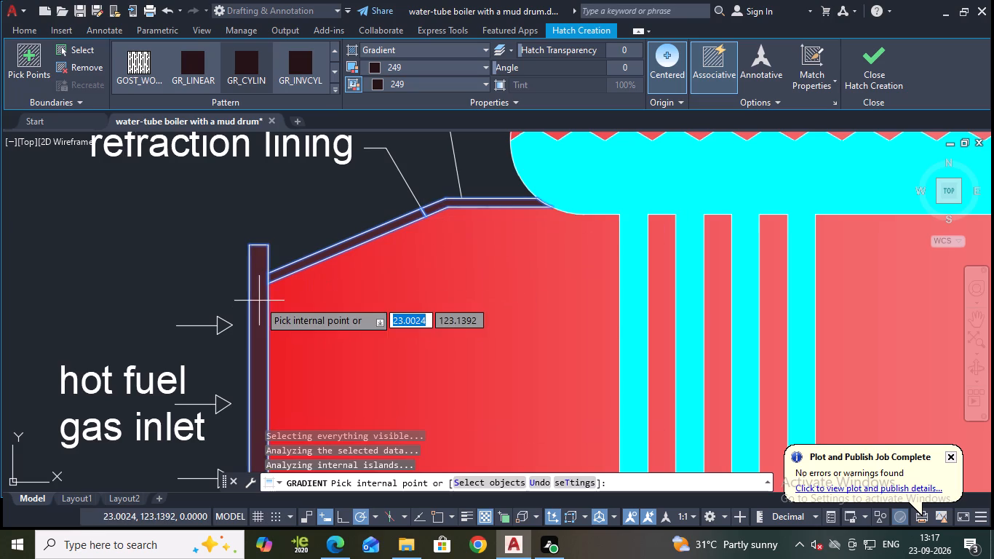
{"action": "scroll", "coordinate": [259, 301], "scroll_direction": "down", "scroll_amount": 3}
{"action": "scroll", "coordinate": [275, 368], "scroll_direction": "up", "scroll_amount": 2}
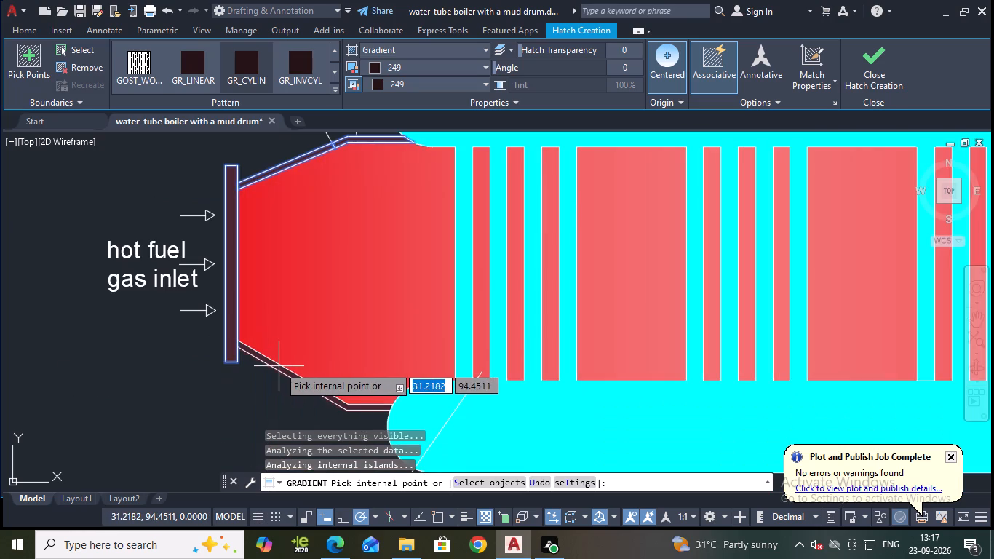
{"action": "left_click", "coordinate": [279, 366]}
Add the outlet-side lining strips on both sides of the steam pipe and the outlet end flange to the colour 249 gradient, and finish the fill.
{"action": "scroll", "coordinate": [375, 356], "scroll_direction": "down", "scroll_amount": 2}
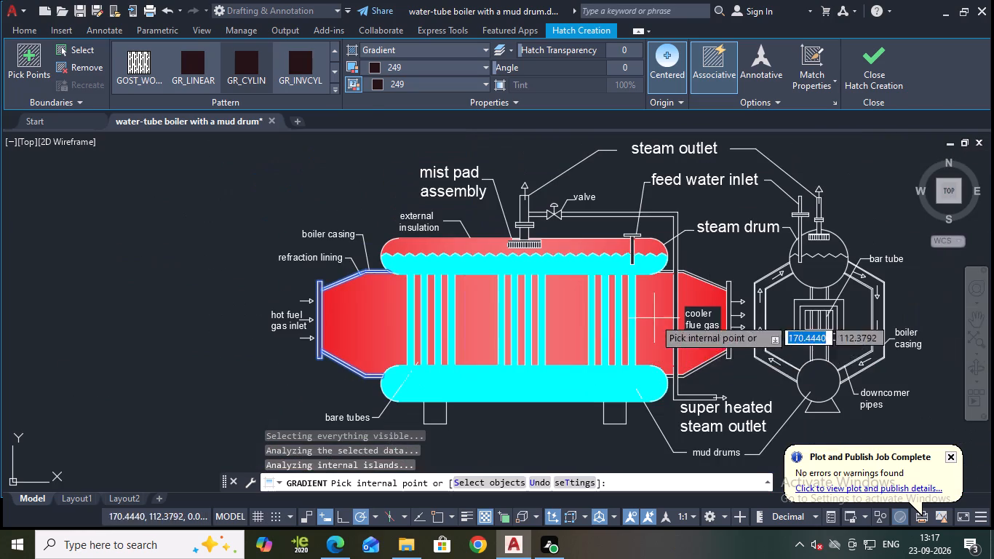
{"action": "scroll", "coordinate": [688, 285], "scroll_direction": "up", "scroll_amount": 3}
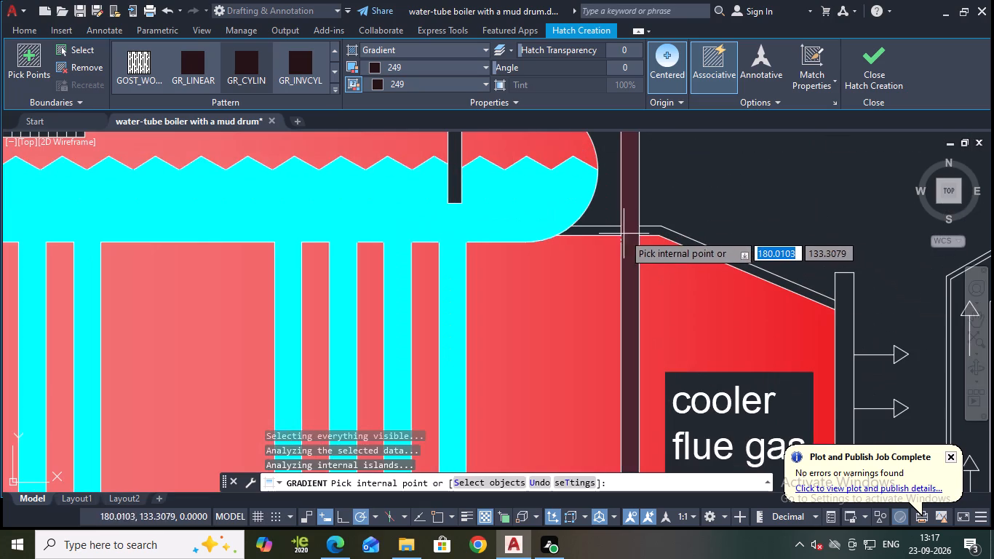
{"action": "left_click", "coordinate": [611, 231]}
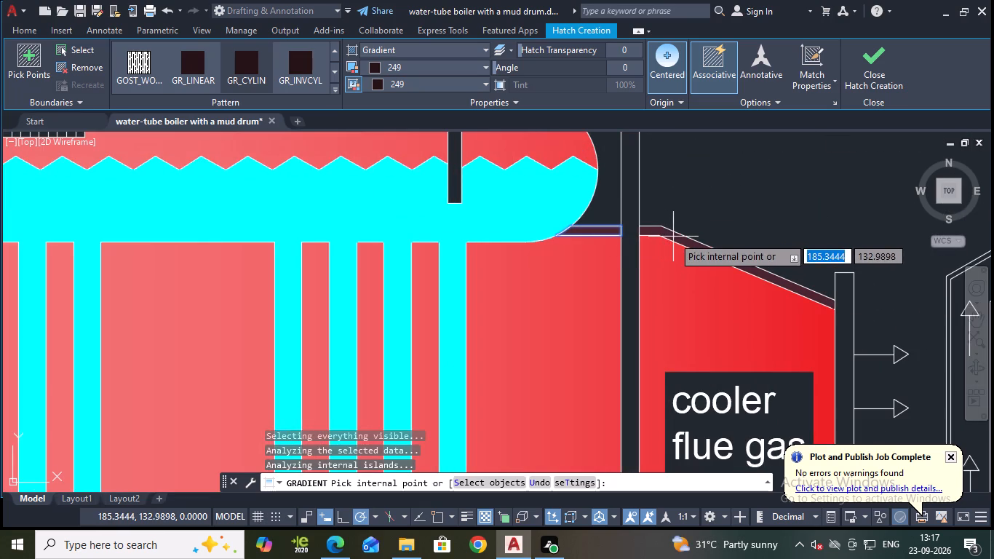
{"action": "left_click", "coordinate": [672, 236]}
{"action": "scroll", "coordinate": [672, 236], "scroll_direction": "down", "scroll_amount": 3}
{"action": "scroll", "coordinate": [725, 310], "scroll_direction": "up", "scroll_amount": 3}
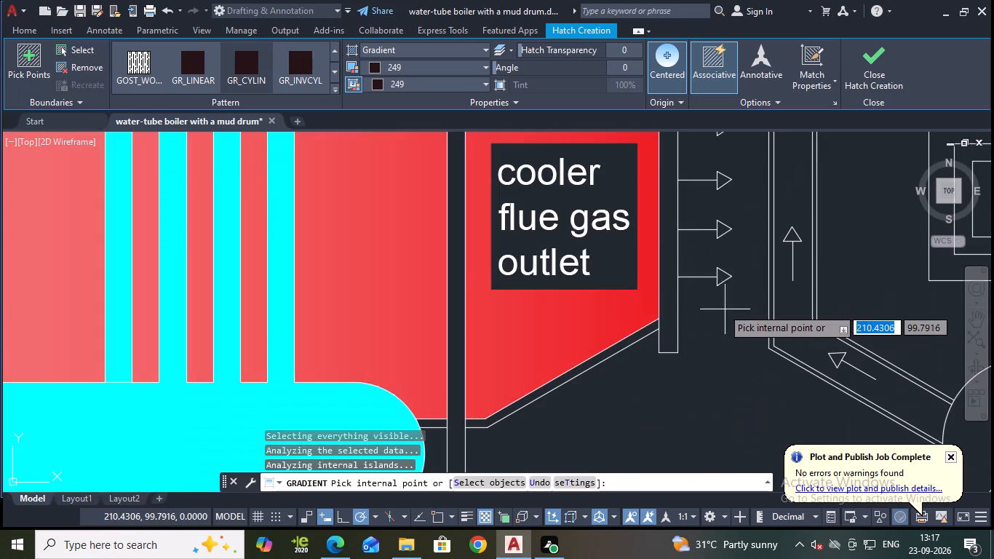
{"action": "left_click", "coordinate": [669, 282]}
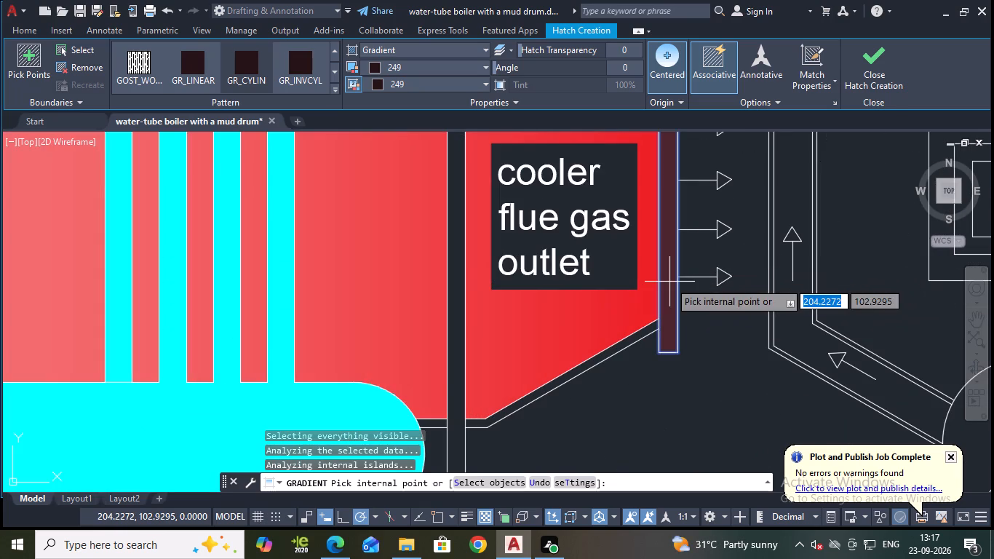
{"action": "left_click", "coordinate": [619, 346]}
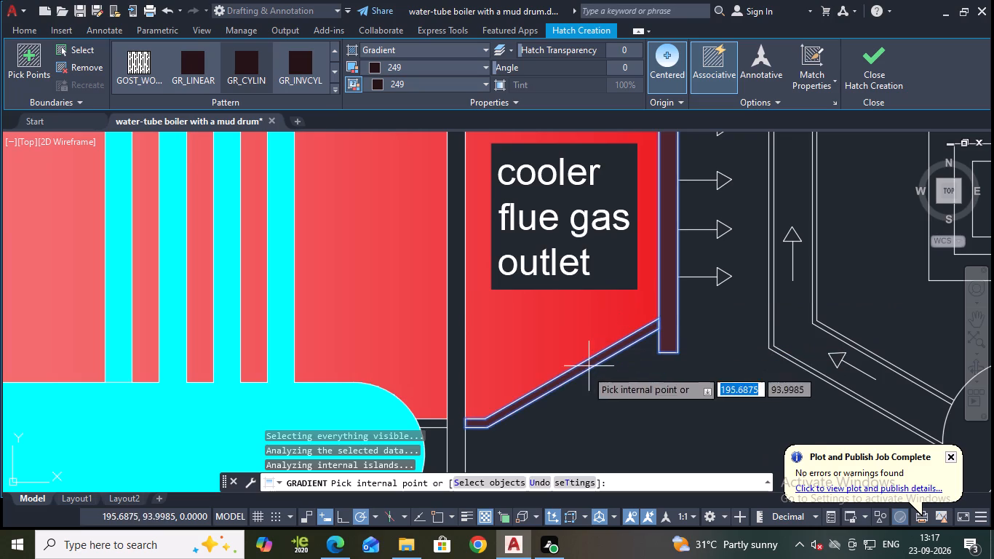
{"action": "left_click", "coordinate": [431, 425]}
{"action": "scroll", "coordinate": [442, 416], "scroll_direction": "down", "scroll_amount": 6}
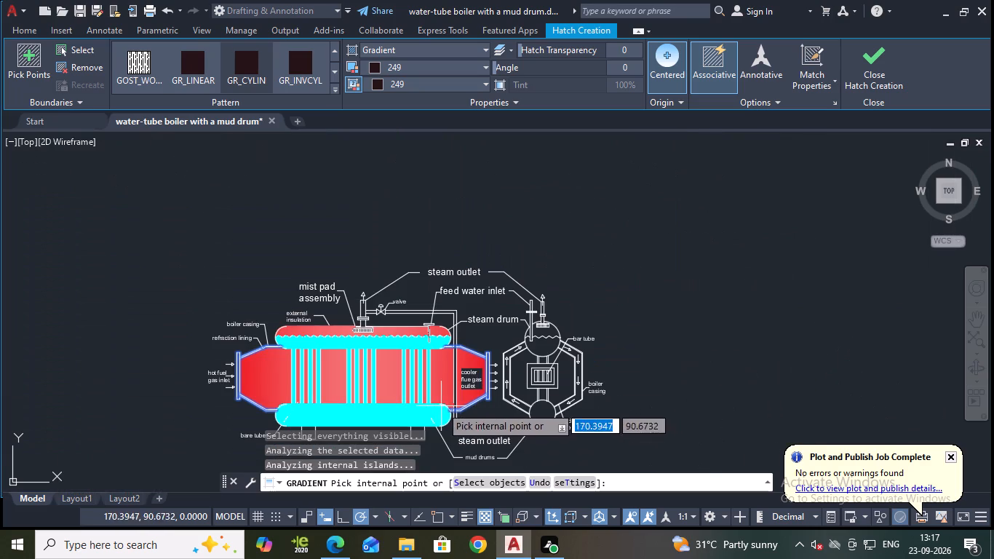
{"action": "middle_click_drag", "start_coordinate": [391, 242], "coordinate": [566, 127]}
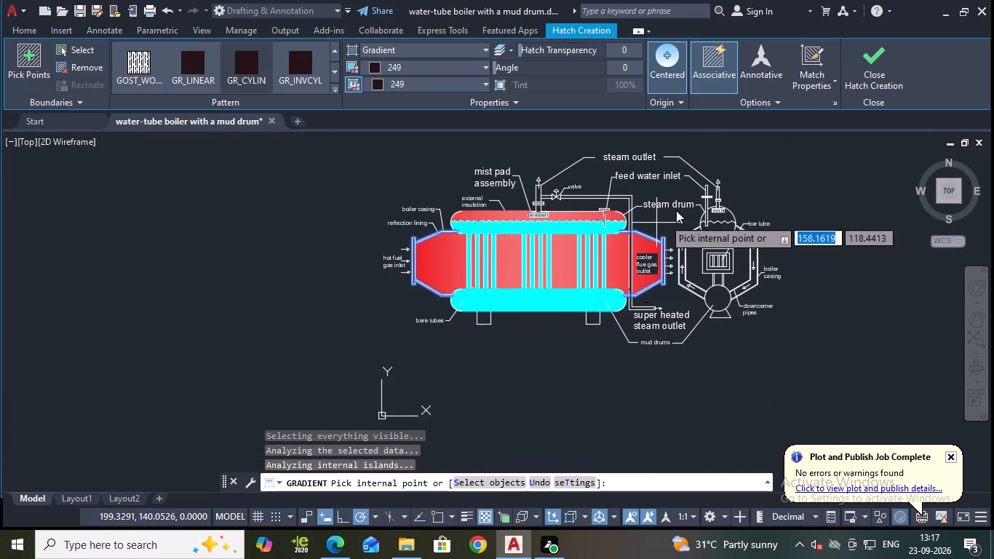
{"action": "left_click", "coordinate": [884, 68]}
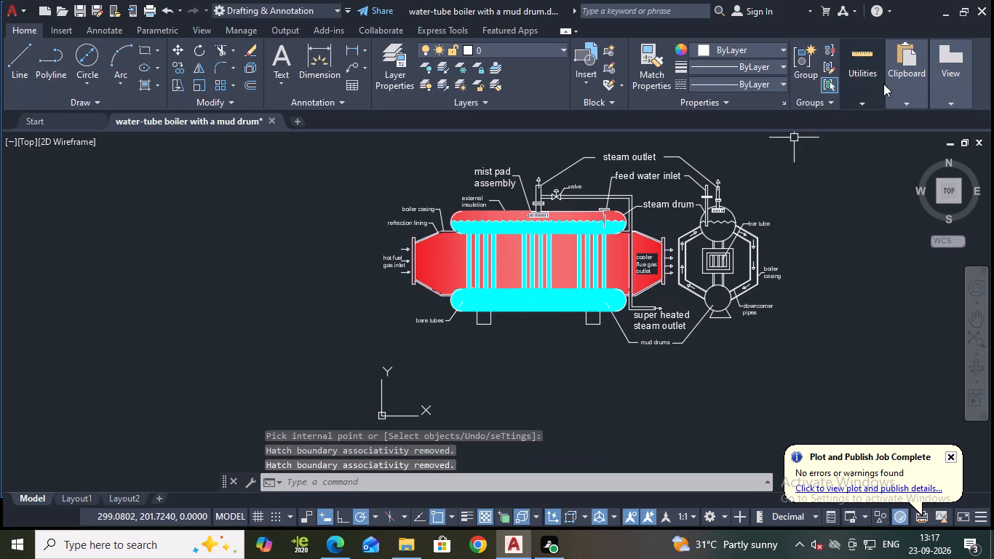
Fill the front view's pipe from the valve down to the super heated steam outlet with a gradient using colour 96 for both colours.
{"action": "scroll", "coordinate": [508, 283], "scroll_direction": "up", "scroll_amount": 2}
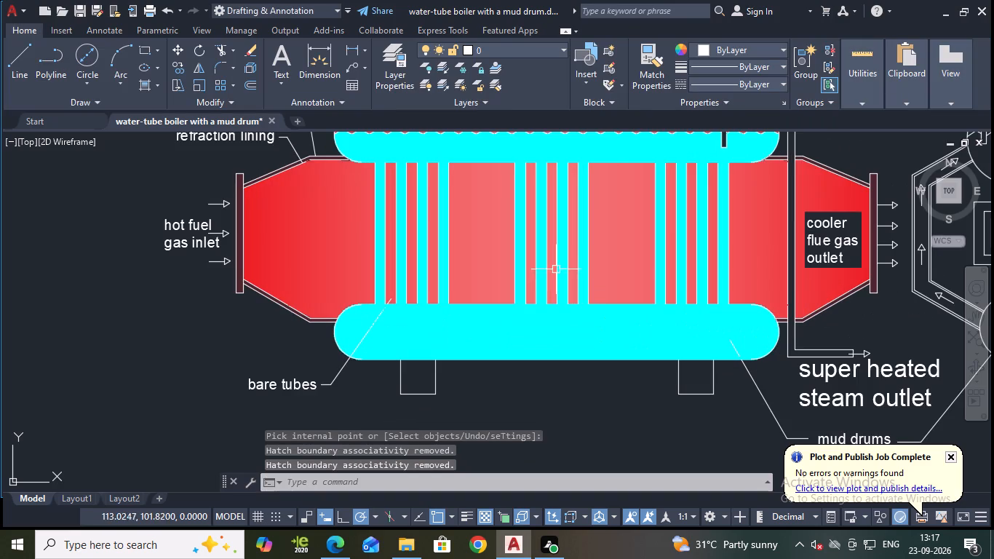
{"action": "middle_click_drag", "start_coordinate": [605, 368], "coordinate": [551, 389]}
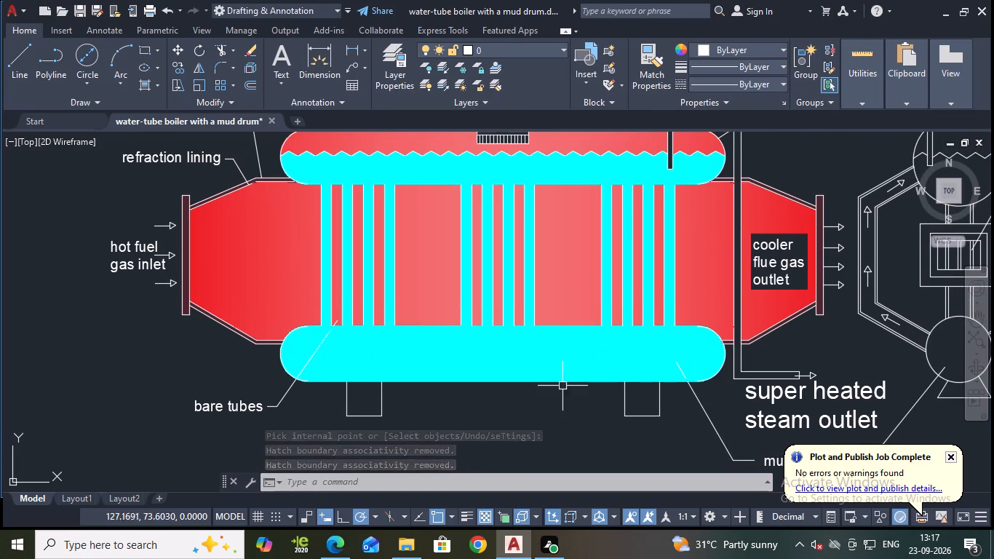
{"action": "middle_click_drag", "start_coordinate": [568, 381], "coordinate": [530, 405]}
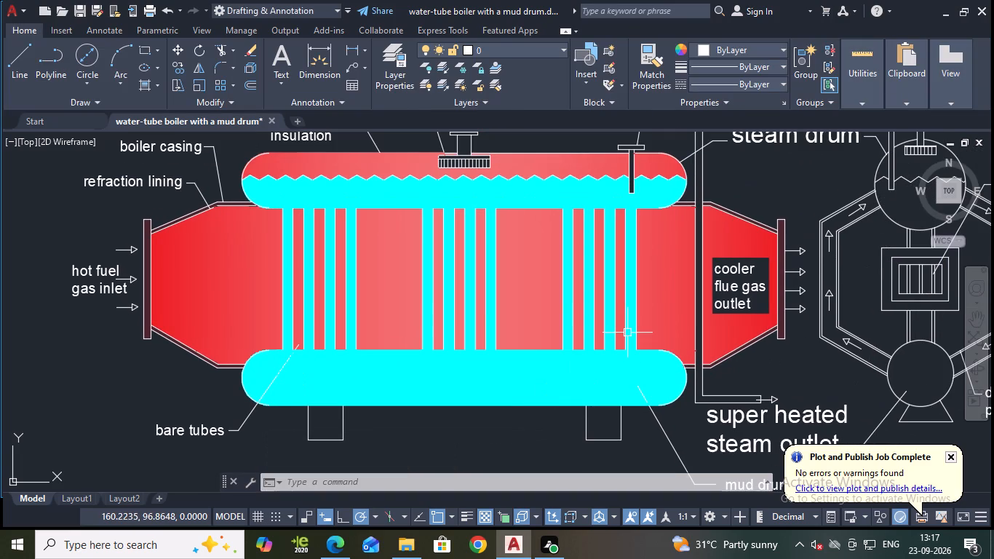
{"action": "middle_click_drag", "start_coordinate": [766, 167], "coordinate": [764, 167]}
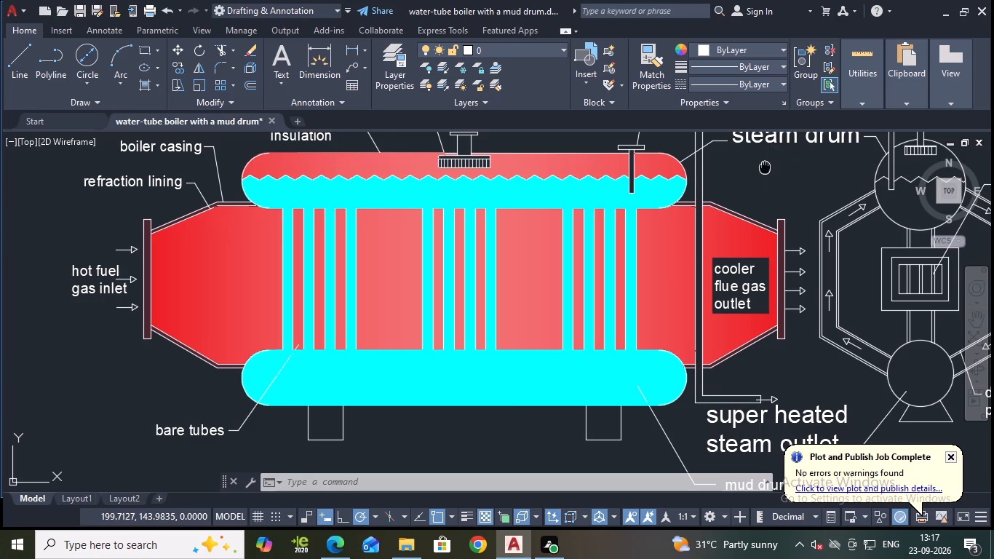
{"action": "middle_click_drag", "start_coordinate": [764, 167], "coordinate": [724, 211]}
{"action": "scroll", "coordinate": [683, 243], "scroll_direction": "up", "scroll_amount": 2}
{"action": "scroll", "coordinate": [680, 243], "scroll_direction": "down", "scroll_amount": 2}
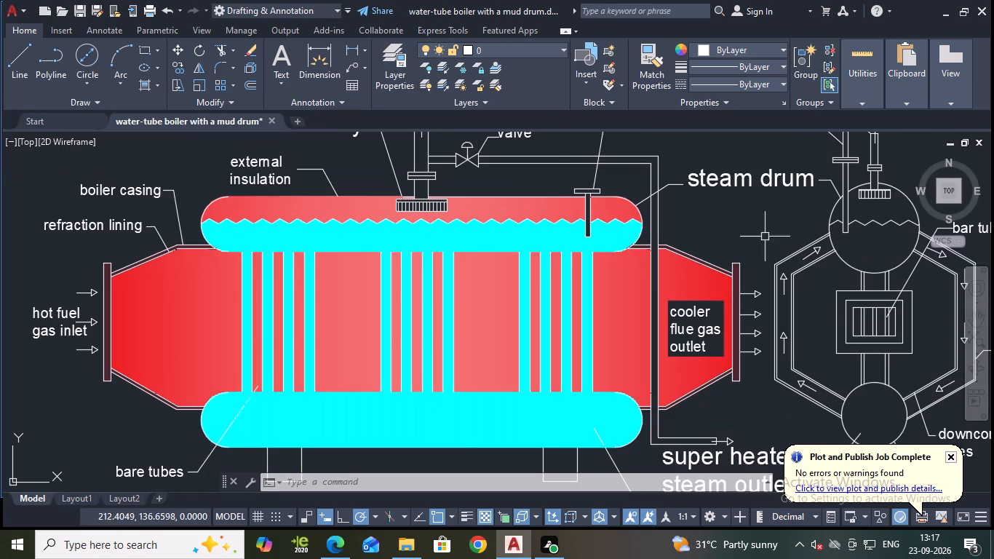
{"action": "left_click", "coordinate": [149, 89]}
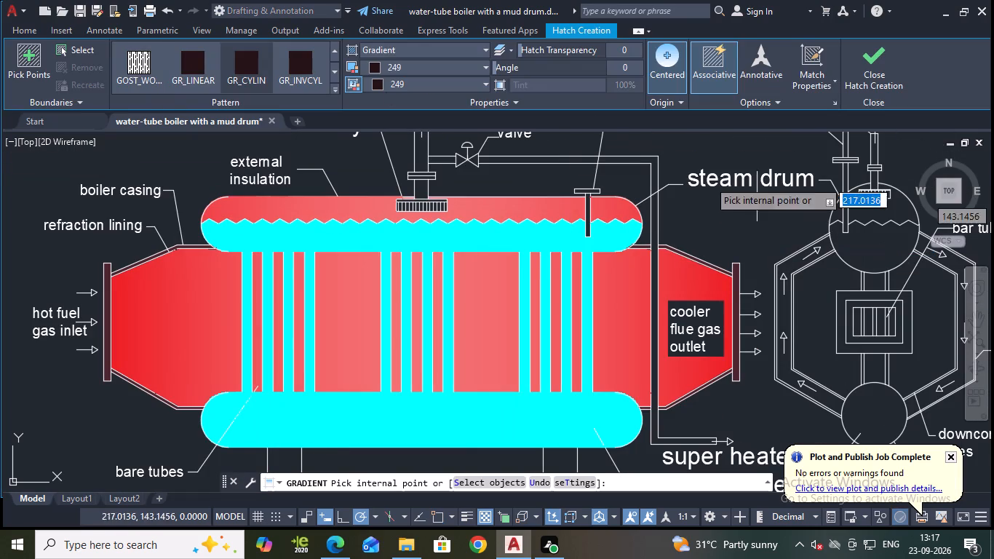
{"action": "left_click", "coordinate": [482, 66]}
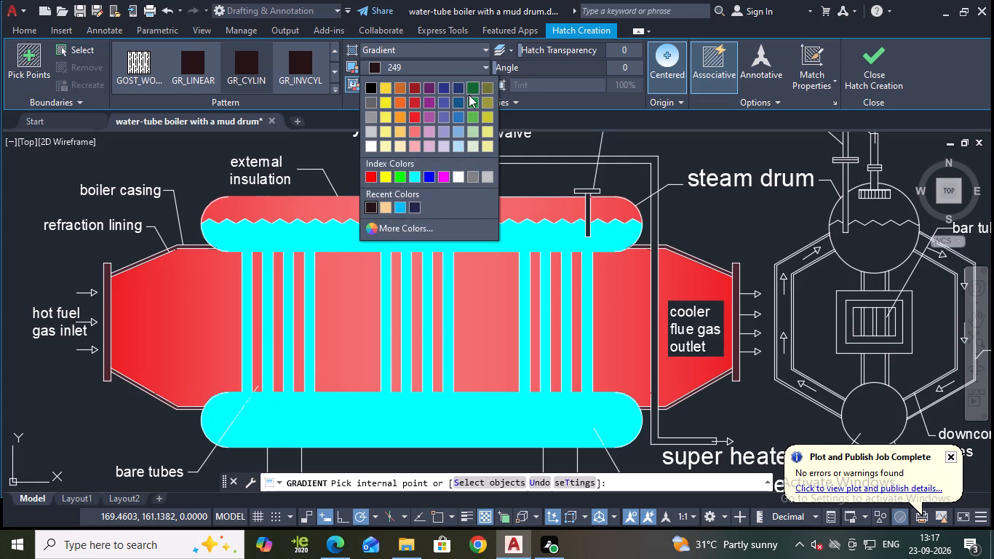
{"action": "left_click", "coordinate": [383, 225]}
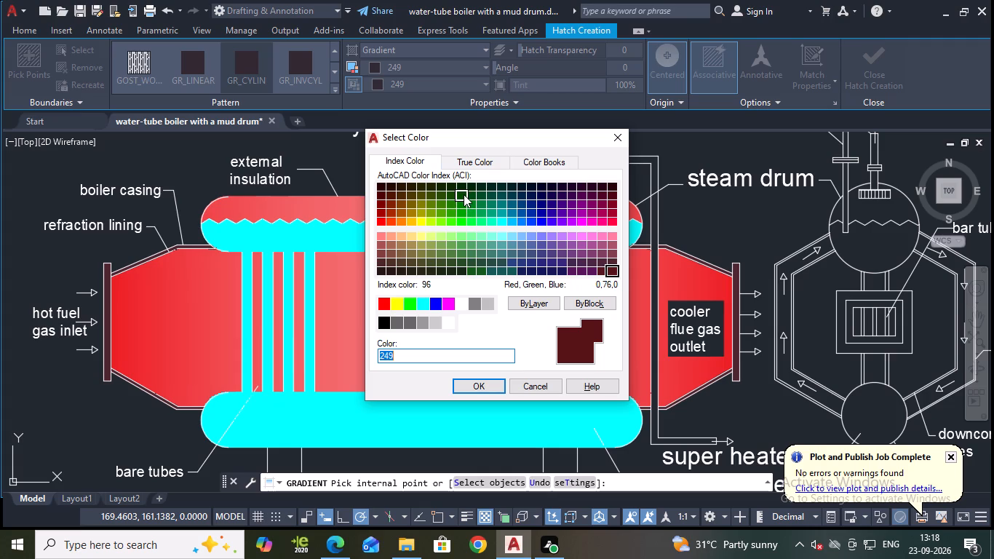
{"action": "left_click", "coordinate": [464, 195]}
{"action": "left_click", "coordinate": [496, 383]}
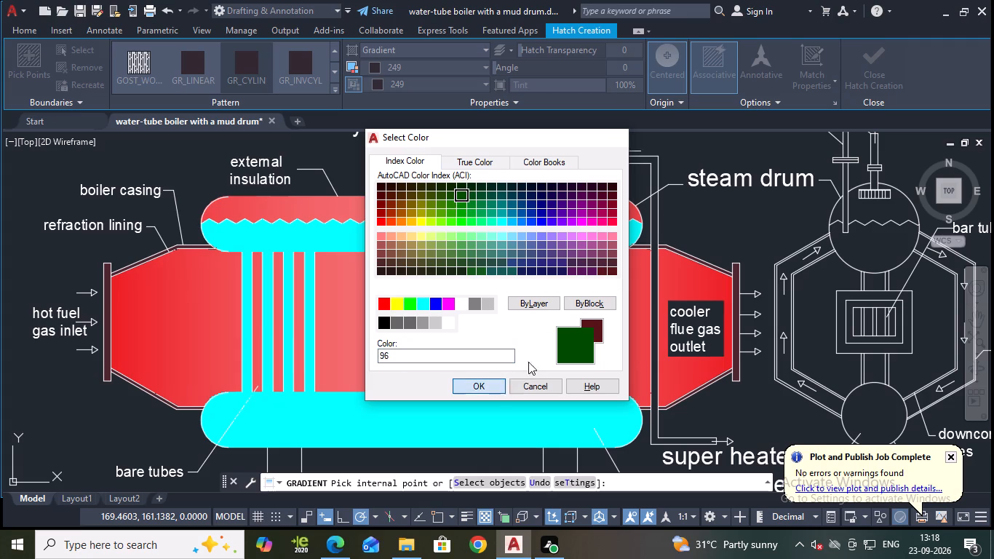
{"action": "left_click", "coordinate": [426, 82]}
{"action": "left_click", "coordinate": [371, 220]}
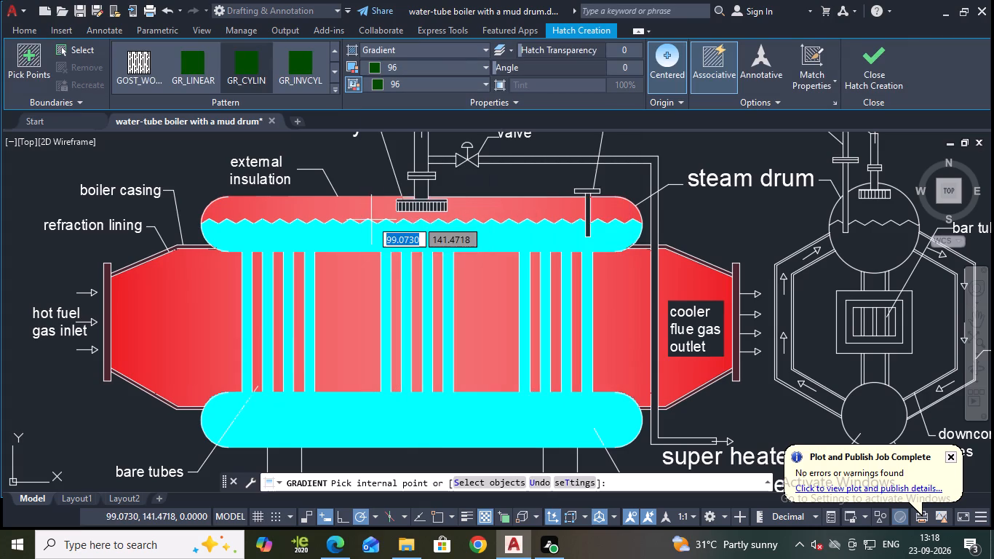
{"action": "left_click", "coordinate": [528, 157]}
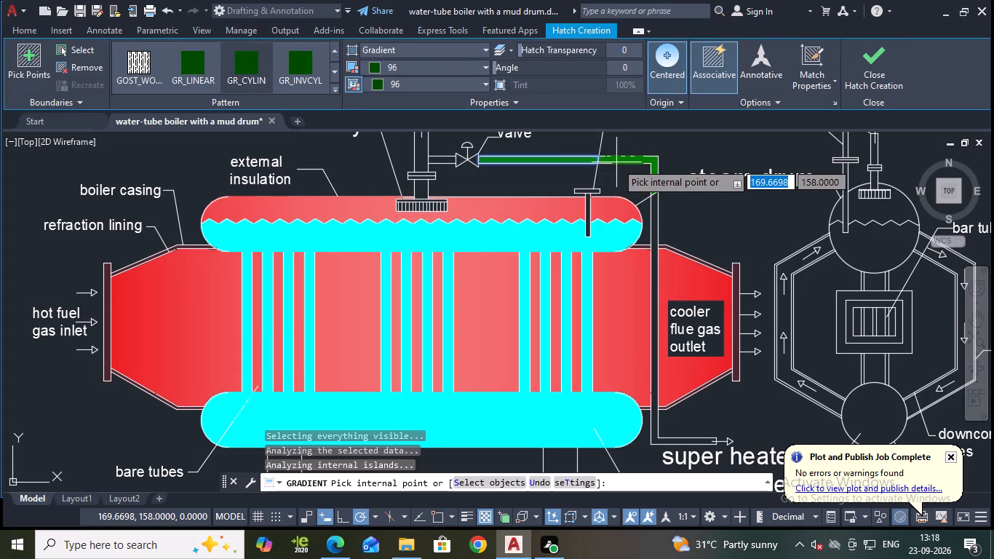
{"action": "left_click", "coordinate": [616, 162]}
{"action": "left_click", "coordinate": [655, 230]}
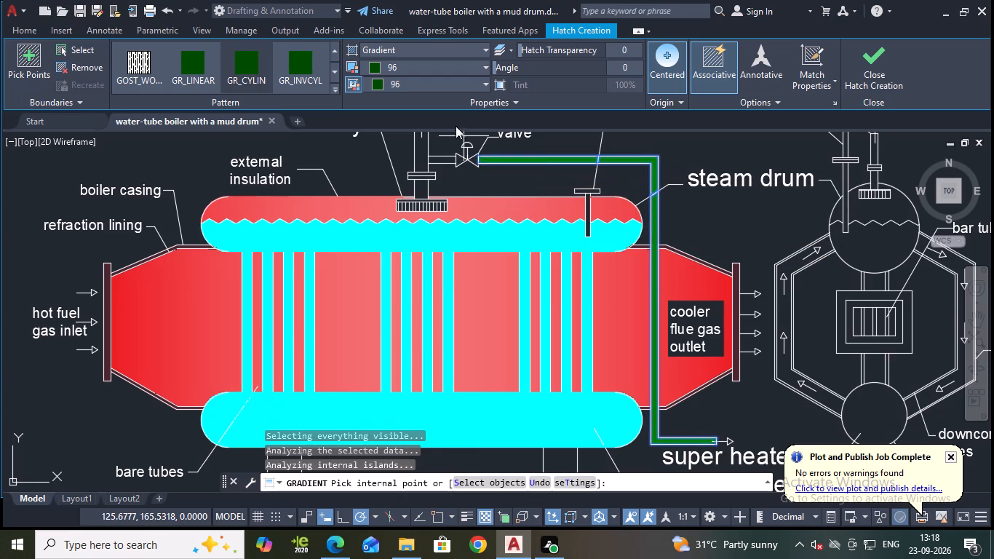
Extend the colour 96 gradient to the front view's steam outlet pipe above and below its flange, the branch to the valve, and the mist pad's top plate.
{"action": "left_click", "coordinate": [424, 151]}
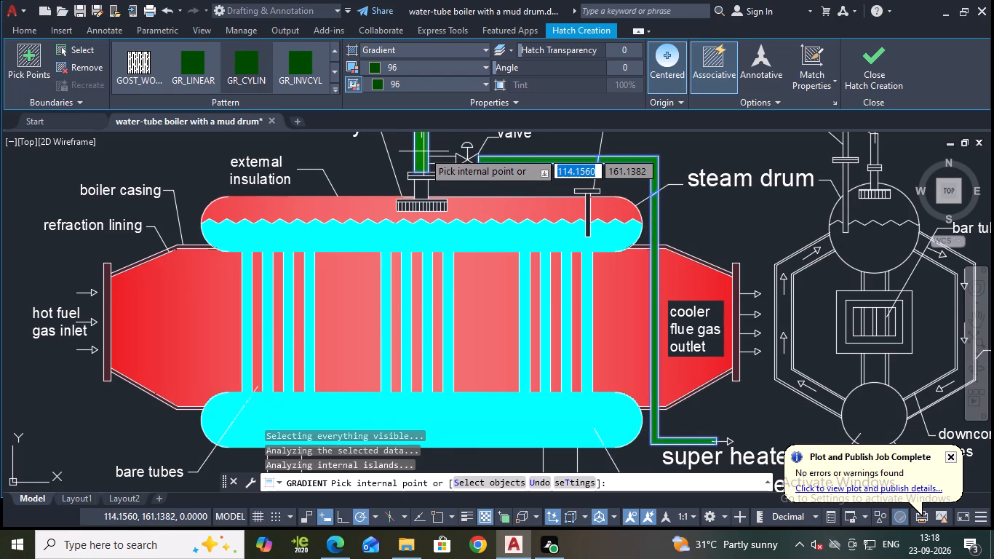
{"action": "left_click", "coordinate": [450, 162]}
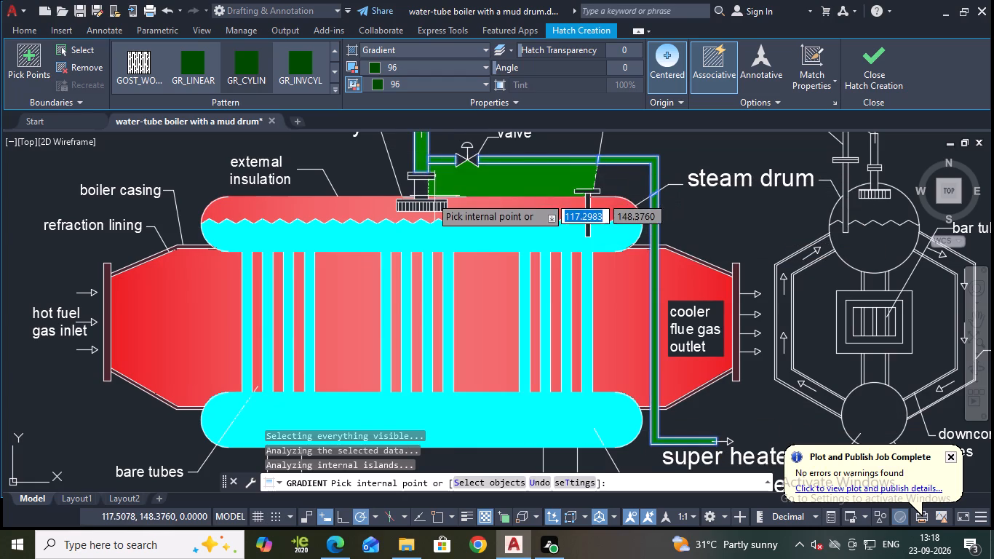
{"action": "left_click", "coordinate": [421, 197]}
{"action": "scroll", "coordinate": [414, 194], "scroll_direction": "up", "scroll_amount": 2}
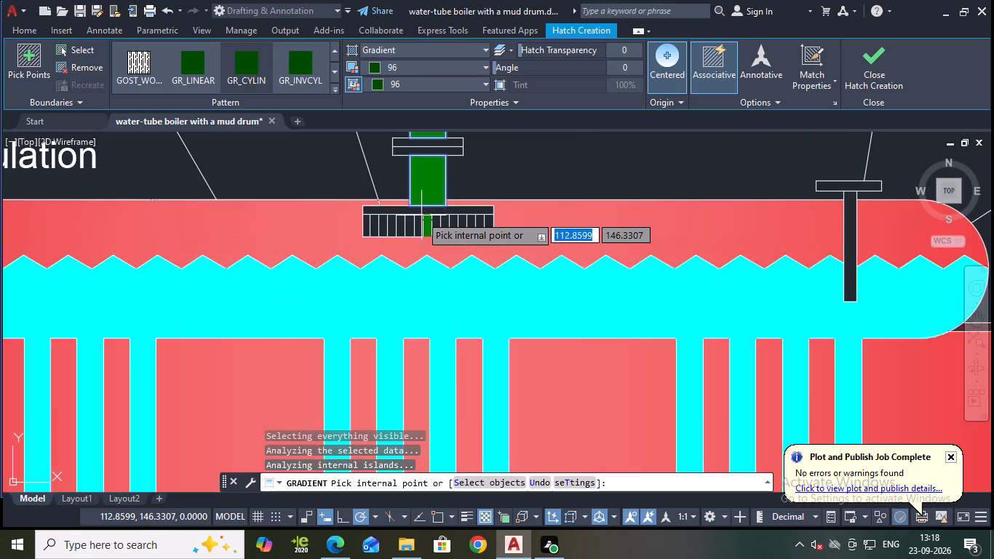
{"action": "left_click", "coordinate": [415, 210]}
Add the side view's feed water inlet pipe, steam outlet pipe and mist pad top plate to the colour 96 gradient, finish the fill, and save.
{"action": "scroll", "coordinate": [655, 210], "scroll_direction": "down", "scroll_amount": 1}
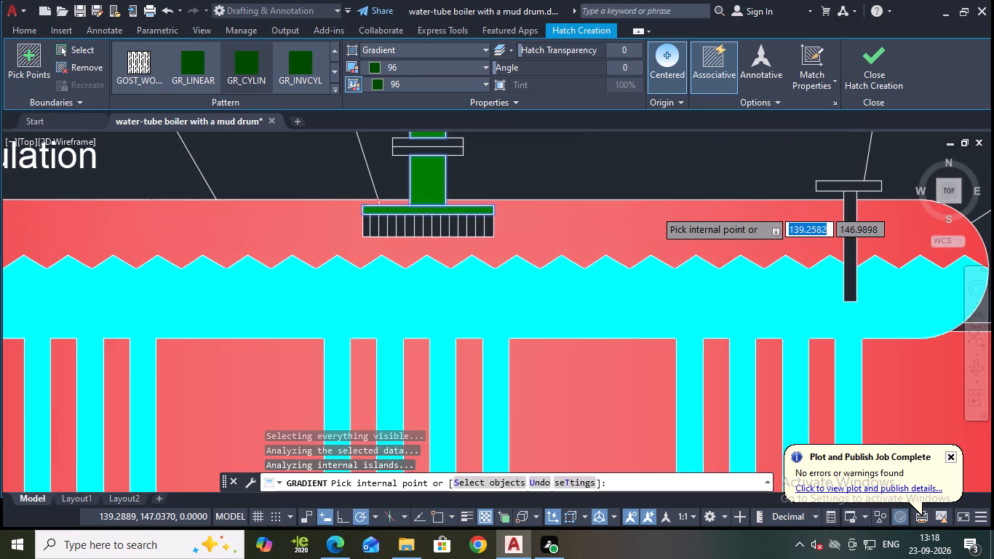
{"action": "scroll", "coordinate": [655, 210], "scroll_direction": "down", "scroll_amount": 1}
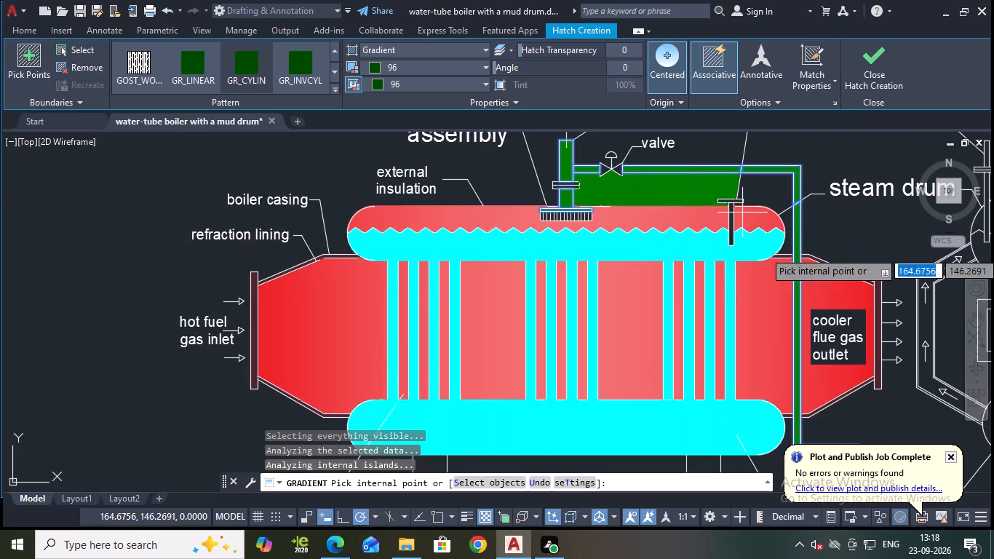
{"action": "middle_click_drag", "start_coordinate": [853, 229], "coordinate": [402, 289]}
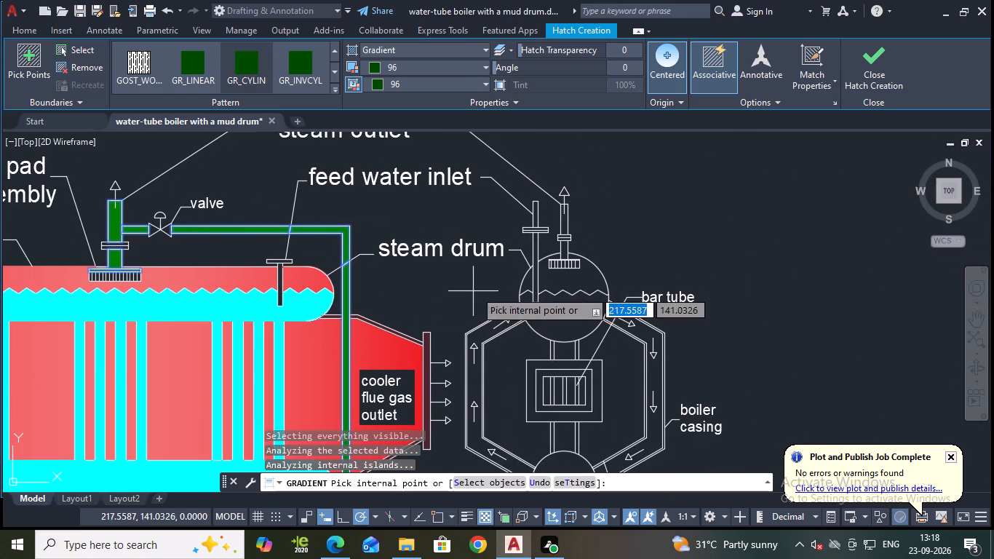
{"action": "left_click", "coordinate": [535, 249]}
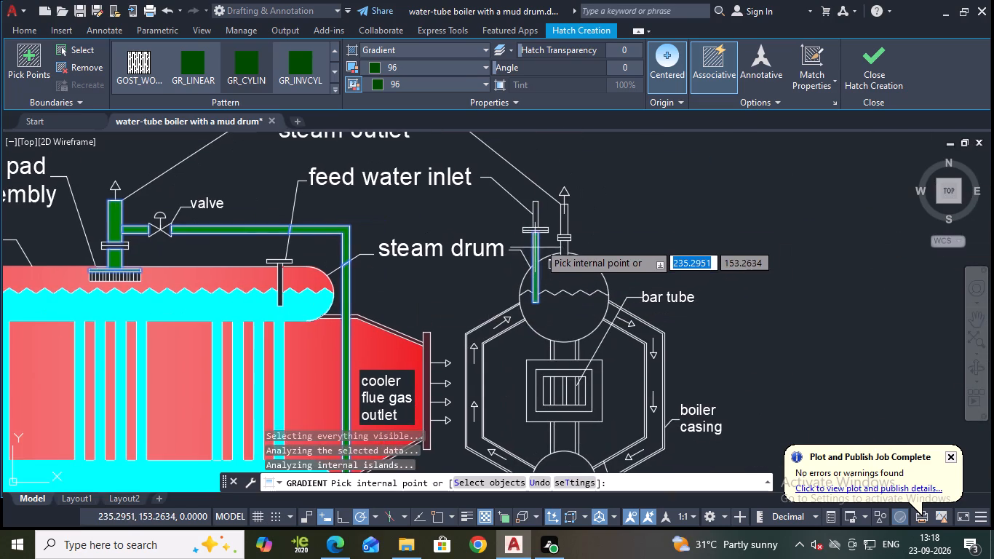
{"action": "left_click", "coordinate": [534, 212]}
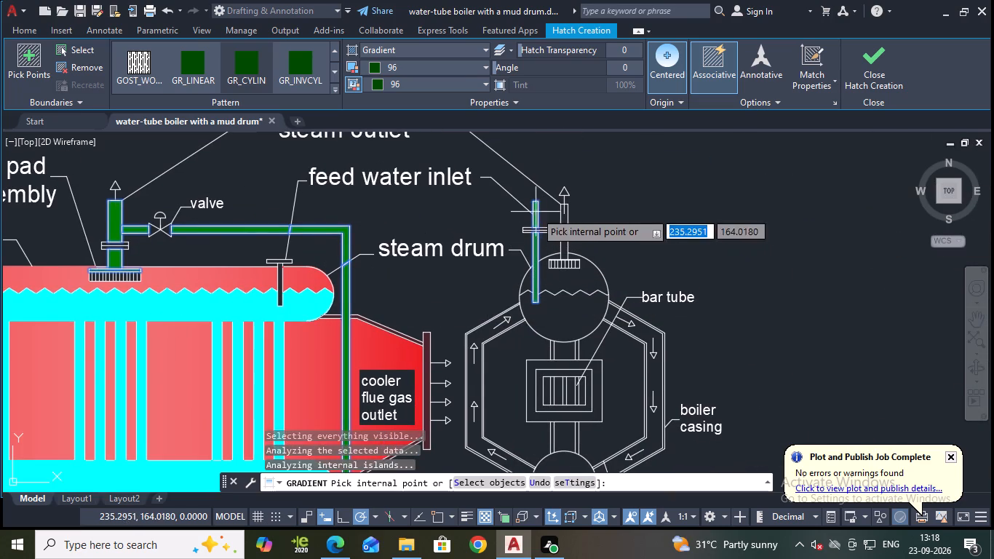
{"action": "left_click", "coordinate": [565, 219]}
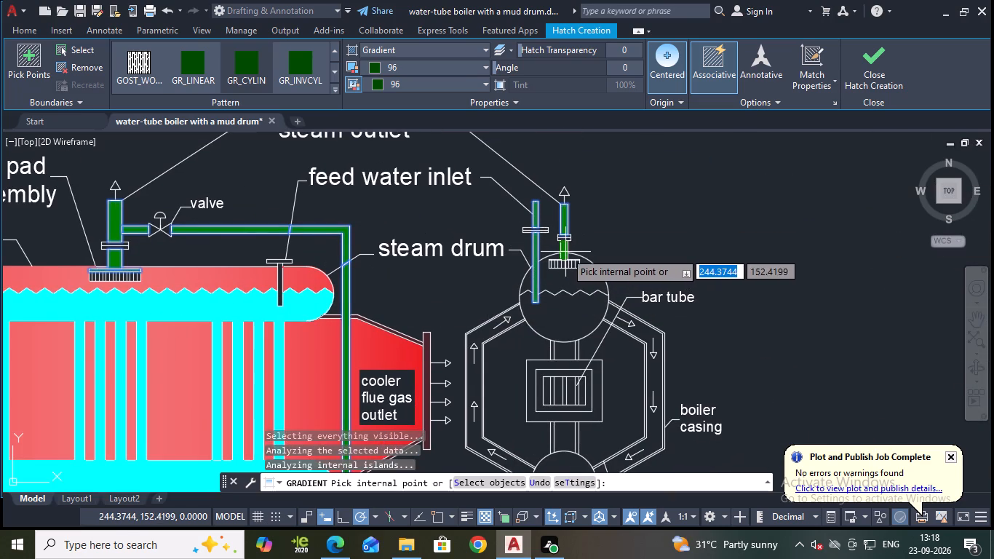
{"action": "left_click", "coordinate": [565, 252]}
{"action": "scroll", "coordinate": [565, 252], "scroll_direction": "up", "scroll_amount": 5}
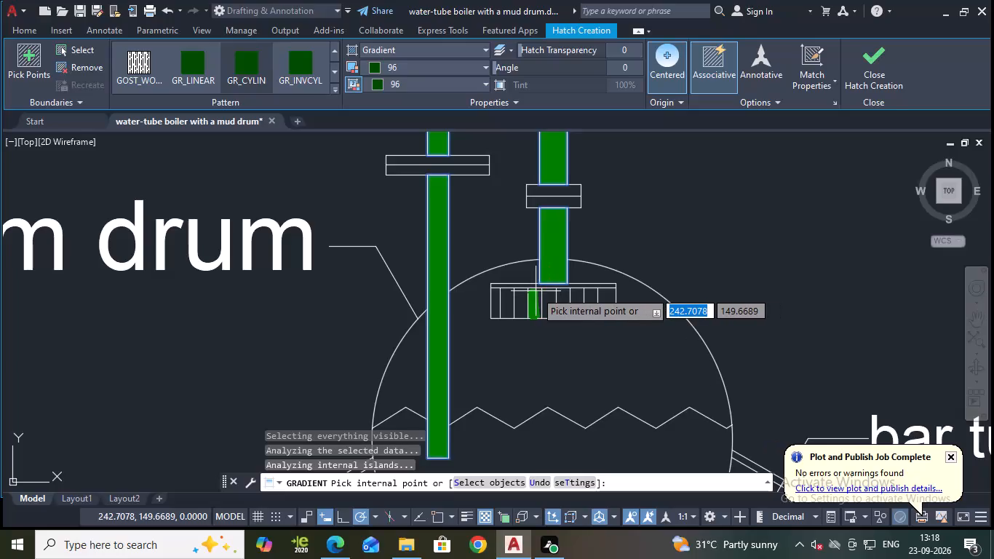
{"action": "scroll", "coordinate": [527, 283], "scroll_direction": "up", "scroll_amount": 1}
{"action": "left_click", "coordinate": [527, 283]}
{"action": "scroll", "coordinate": [526, 283], "scroll_direction": "down", "scroll_amount": 4}
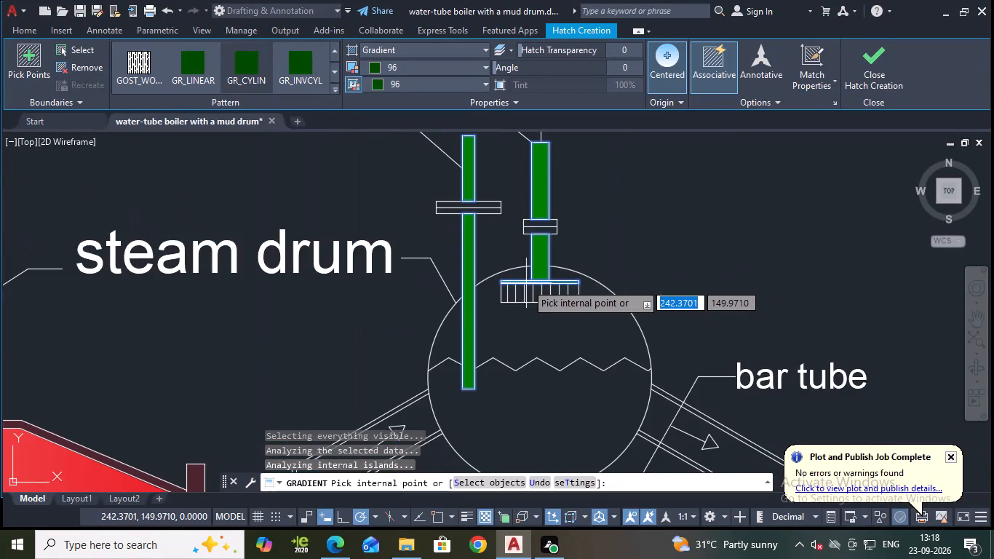
{"action": "scroll", "coordinate": [526, 283], "scroll_direction": "down", "scroll_amount": 2}
{"action": "left_click", "coordinate": [862, 68]}
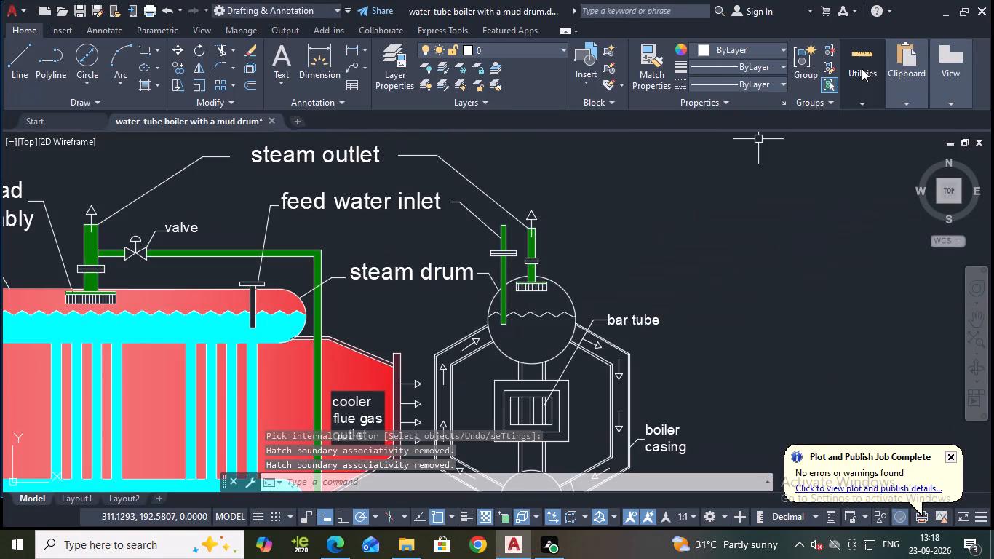
{"action": "scroll", "coordinate": [595, 218], "scroll_direction": "down", "scroll_amount": 1}
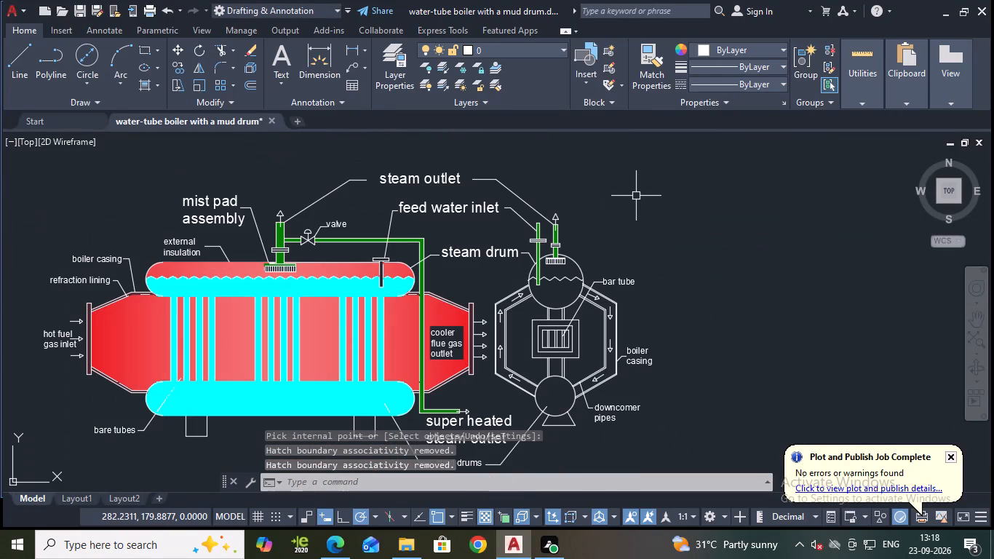
{"action": "key", "text": "ctrl+s"}
Fill both front view support legs and the side view's support base under the mud drums with a gradient using colours 8 and 9.
{"action": "middle_click_drag", "start_coordinate": [620, 215], "coordinate": [644, 191]}
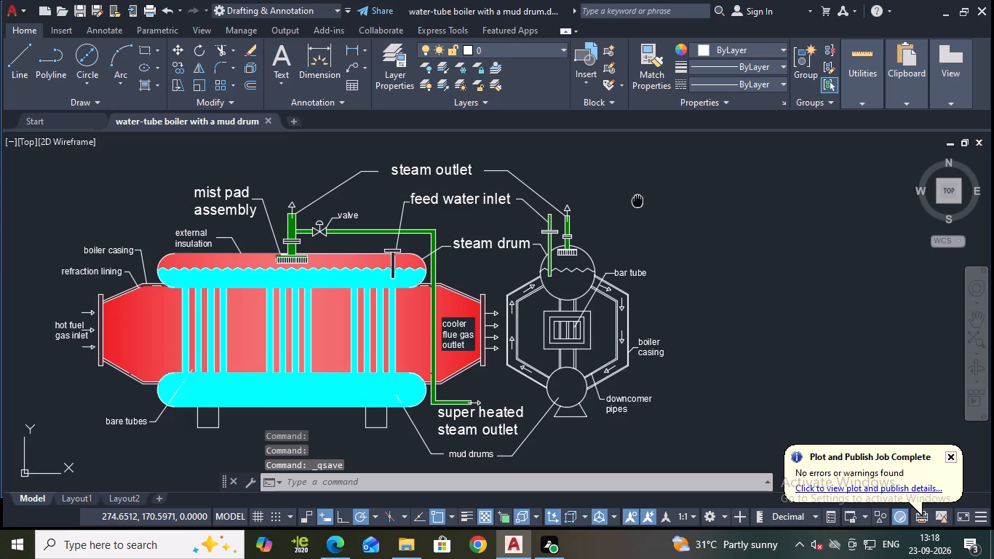
{"action": "middle_click_drag", "start_coordinate": [644, 191], "coordinate": [681, 173]}
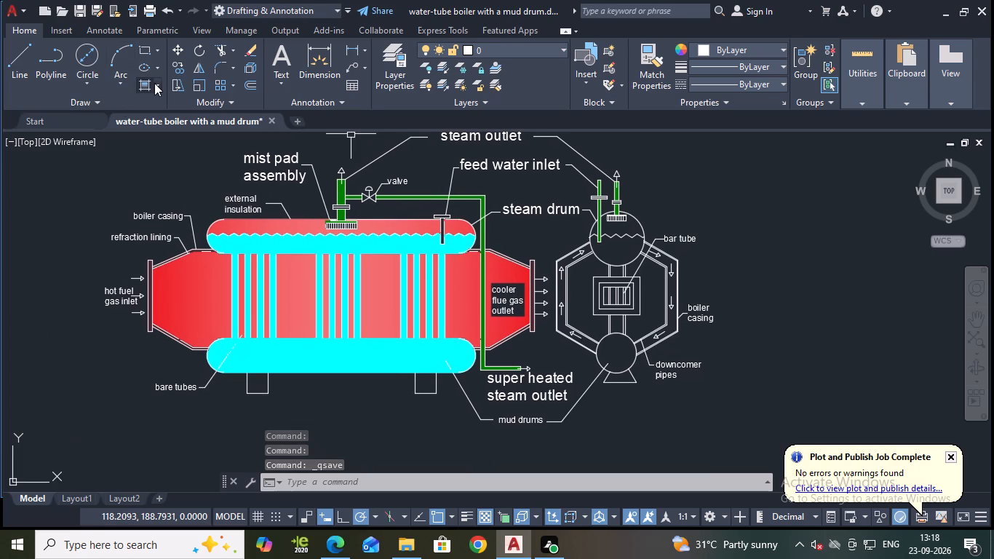
{"action": "left_click", "coordinate": [139, 82]}
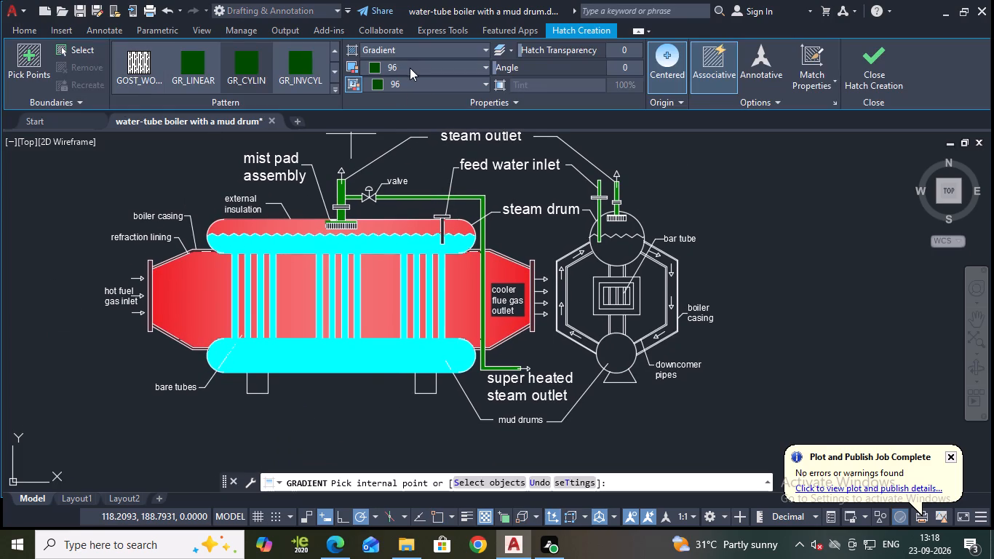
{"action": "left_click", "coordinate": [410, 67]}
{"action": "left_click", "coordinate": [471, 175]}
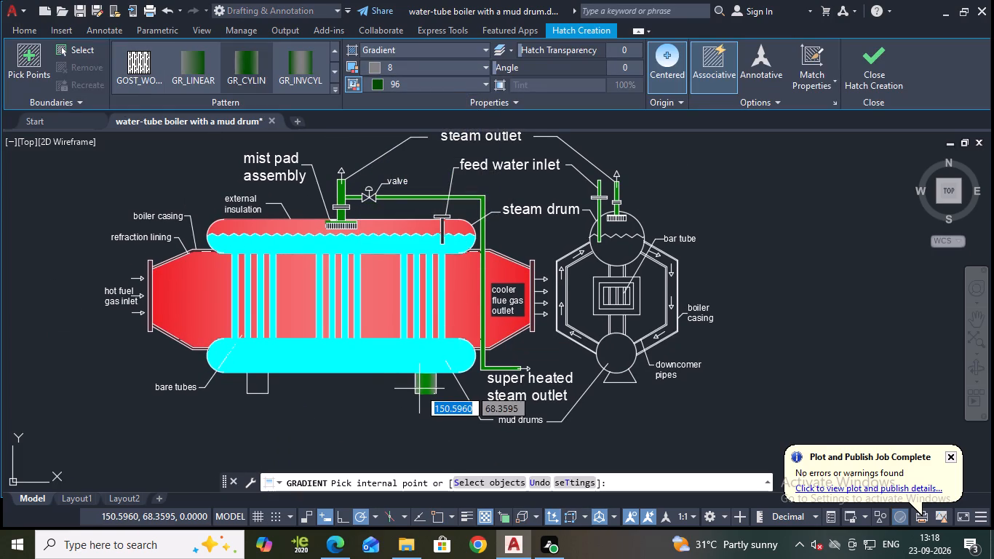
{"action": "left_click", "coordinate": [445, 77]}
{"action": "left_click", "coordinate": [485, 191]}
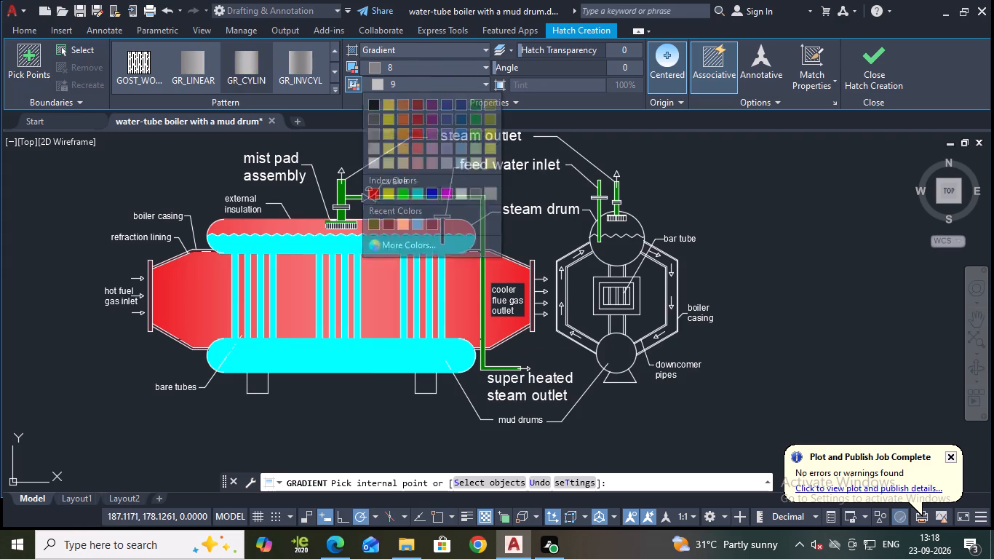
{"action": "left_click", "coordinate": [426, 391]}
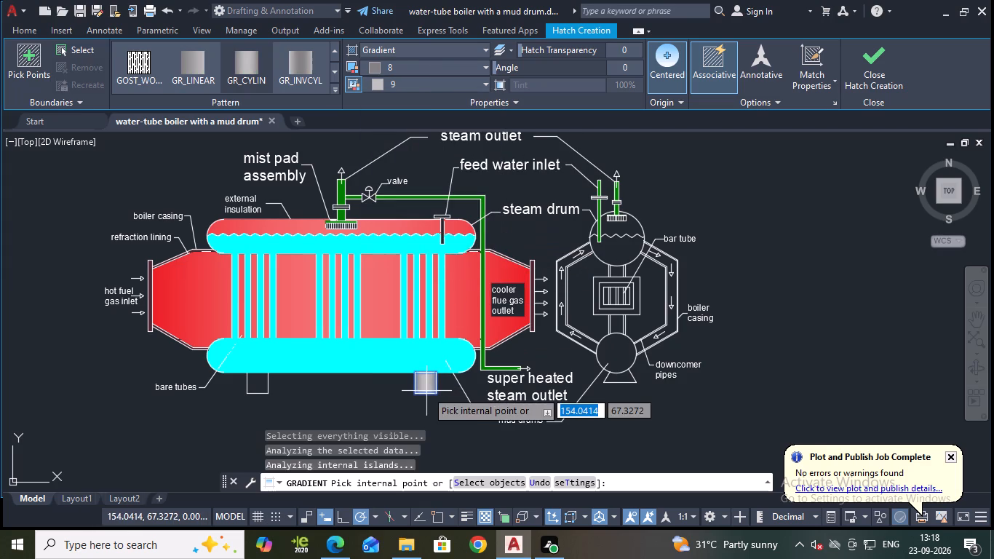
{"action": "left_click", "coordinate": [255, 391]}
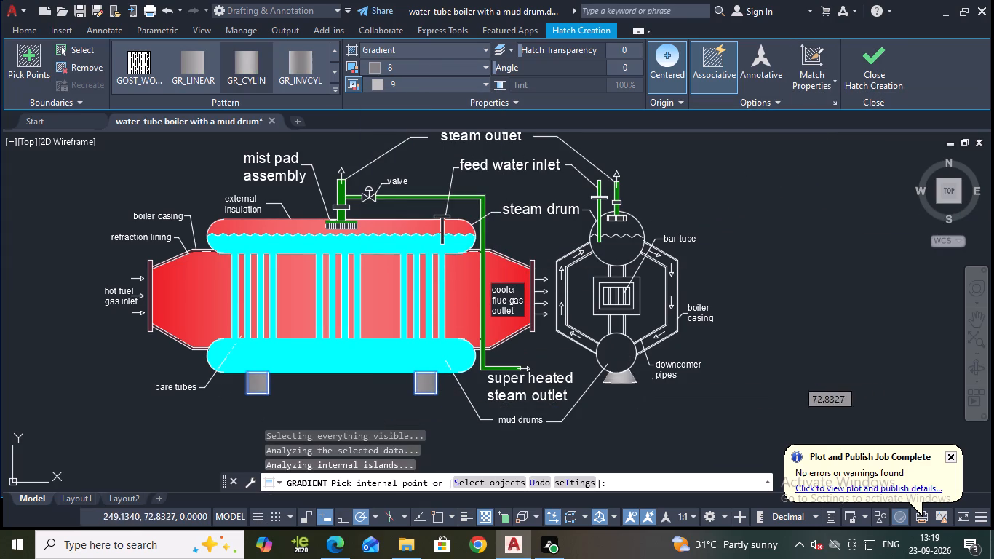
{"action": "left_click", "coordinate": [627, 379]}
{"action": "left_click", "coordinate": [867, 81]}
Fill the front view's feed water inlet pipe and its top flange with a gradient using colour 96 for both colours, and save the drawing.
{"action": "scroll", "coordinate": [662, 264], "scroll_direction": "down", "scroll_amount": 1}
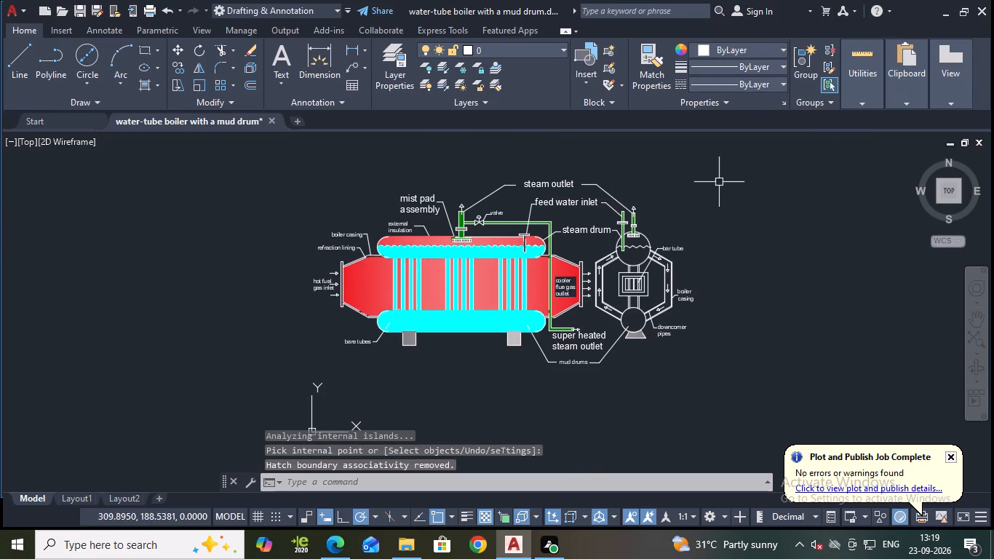
{"action": "scroll", "coordinate": [614, 178], "scroll_direction": "up", "scroll_amount": 1}
{"action": "scroll", "coordinate": [431, 285], "scroll_direction": "up", "scroll_amount": 1}
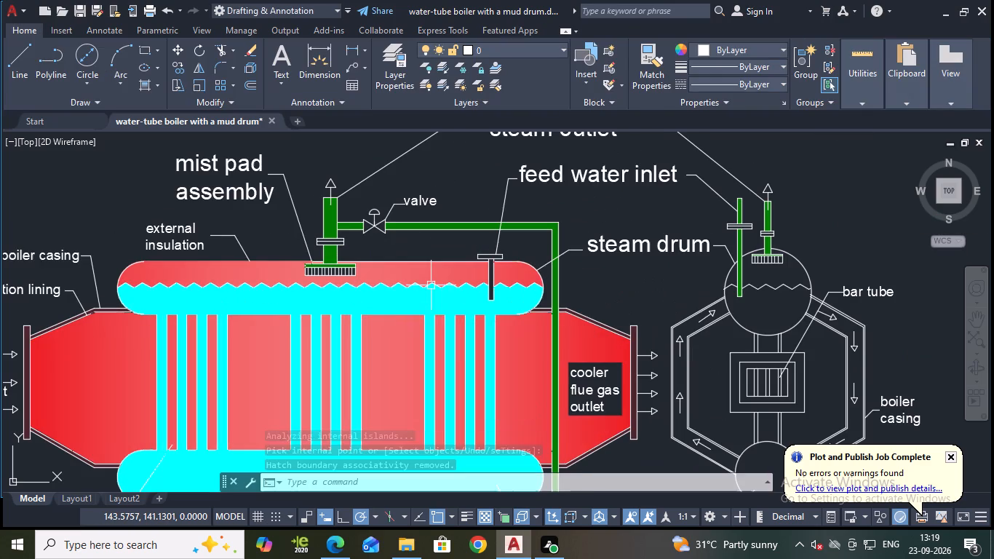
{"action": "left_click", "coordinate": [140, 87]}
{"action": "left_click", "coordinate": [410, 67]}
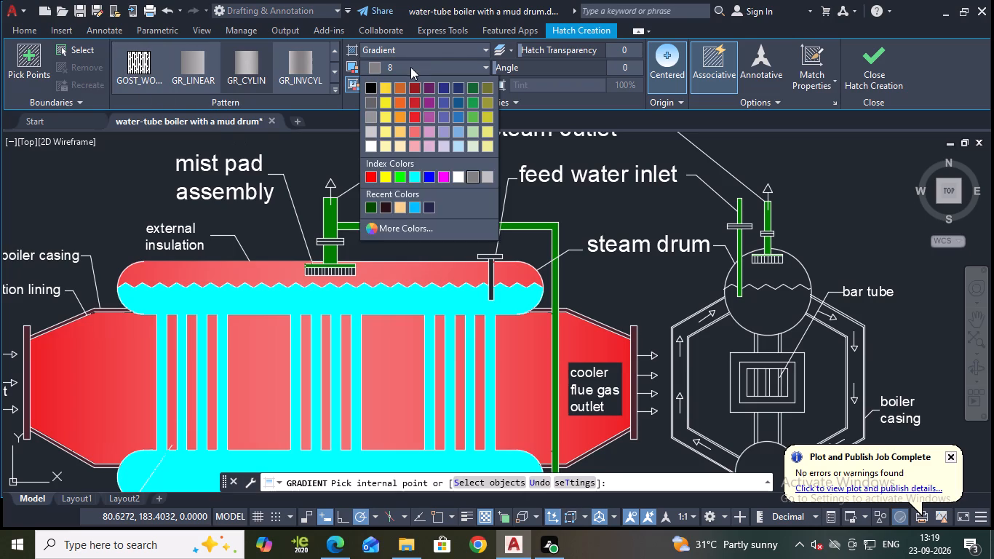
{"action": "left_click", "coordinate": [368, 210]}
{"action": "left_click", "coordinate": [401, 87]}
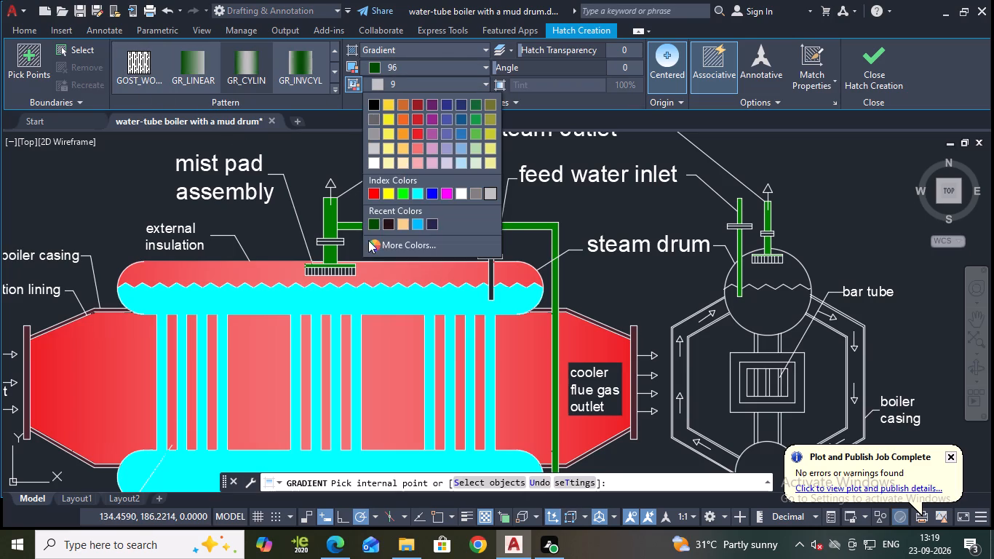
{"action": "left_click", "coordinate": [367, 226]}
{"action": "scroll", "coordinate": [514, 298], "scroll_direction": "up", "scroll_amount": 3}
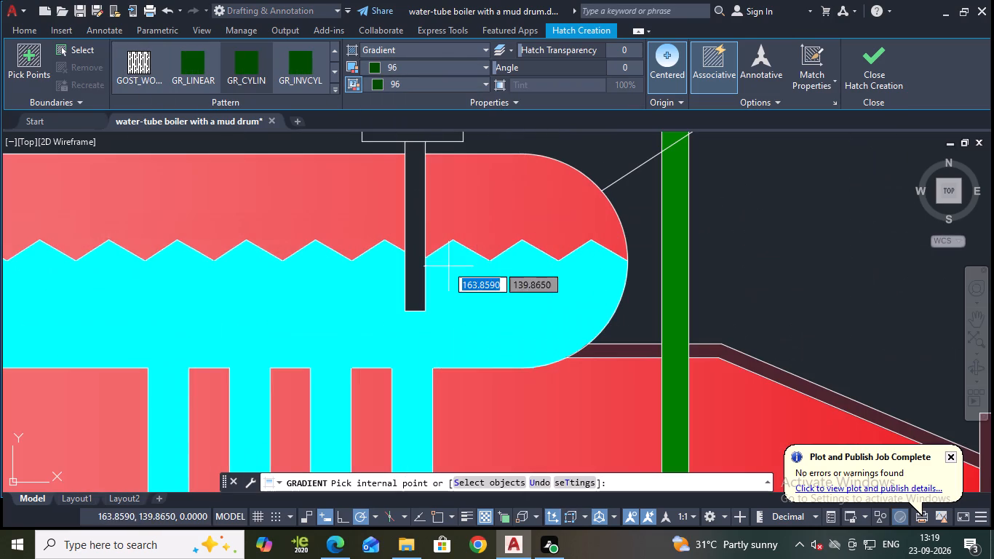
{"action": "left_click", "coordinate": [414, 256]}
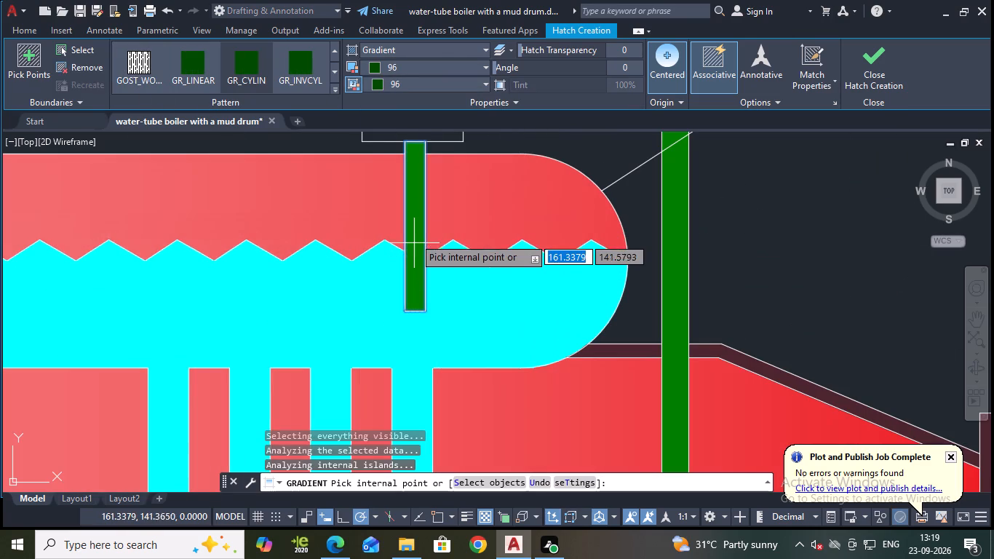
{"action": "left_click", "coordinate": [406, 140]}
{"action": "scroll", "coordinate": [424, 150], "scroll_direction": "down", "scroll_amount": 3}
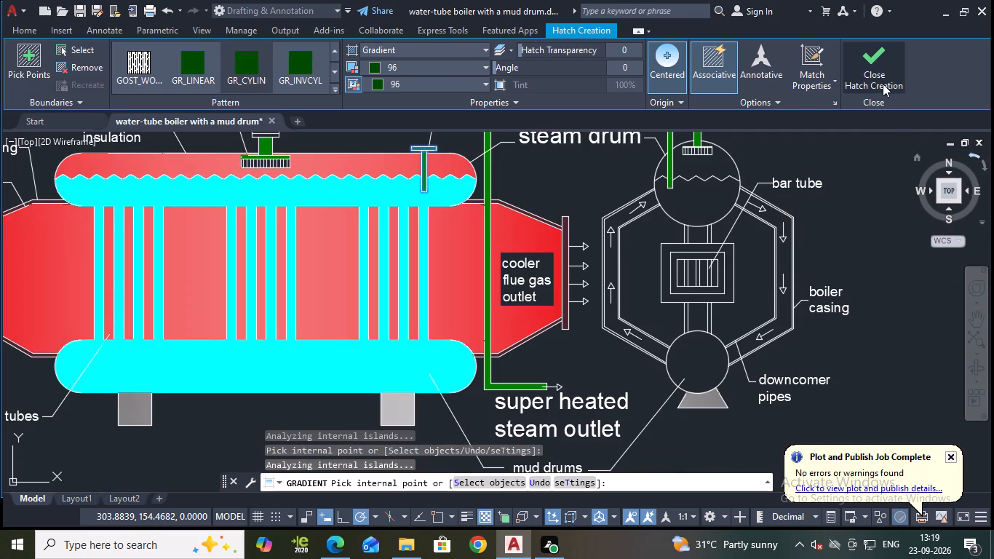
{"action": "left_click", "coordinate": [883, 81]}
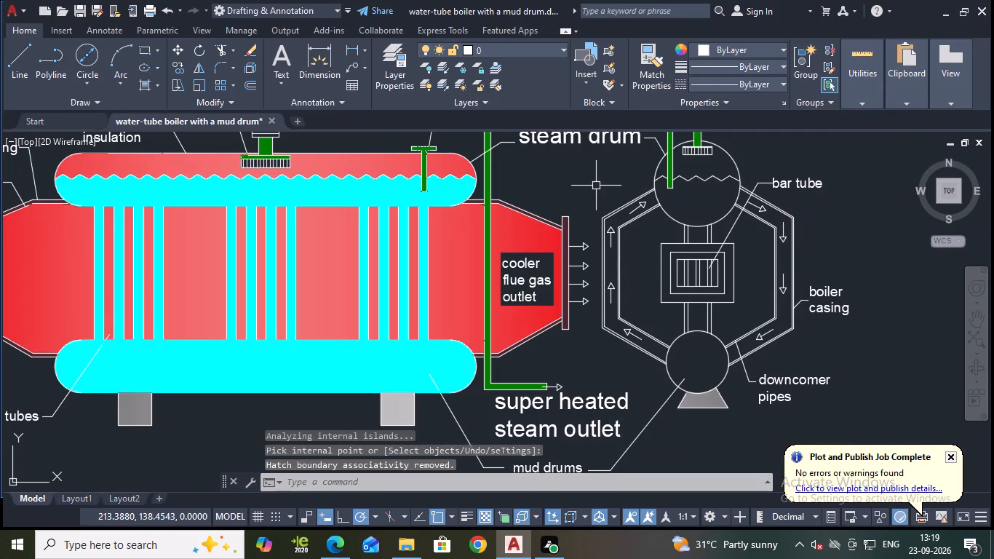
{"action": "key", "text": "ctrl+s"}
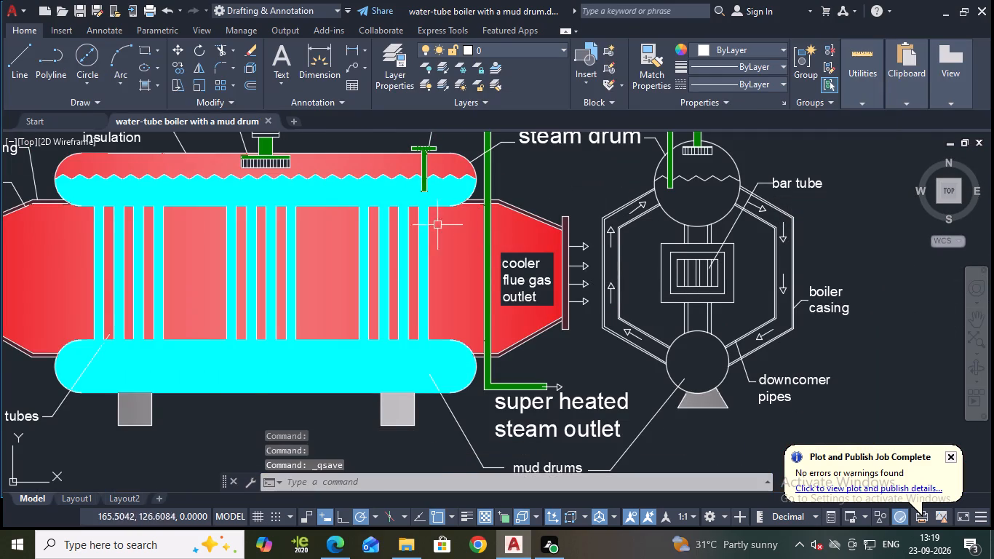
Start a gradient with Cyan for both colours and fill the side view's steam drum water area and mud drum circle.
{"action": "scroll", "coordinate": [429, 223], "scroll_direction": "down", "scroll_amount": 1}
{"action": "middle_click_drag", "start_coordinate": [734, 207], "coordinate": [677, 222]}
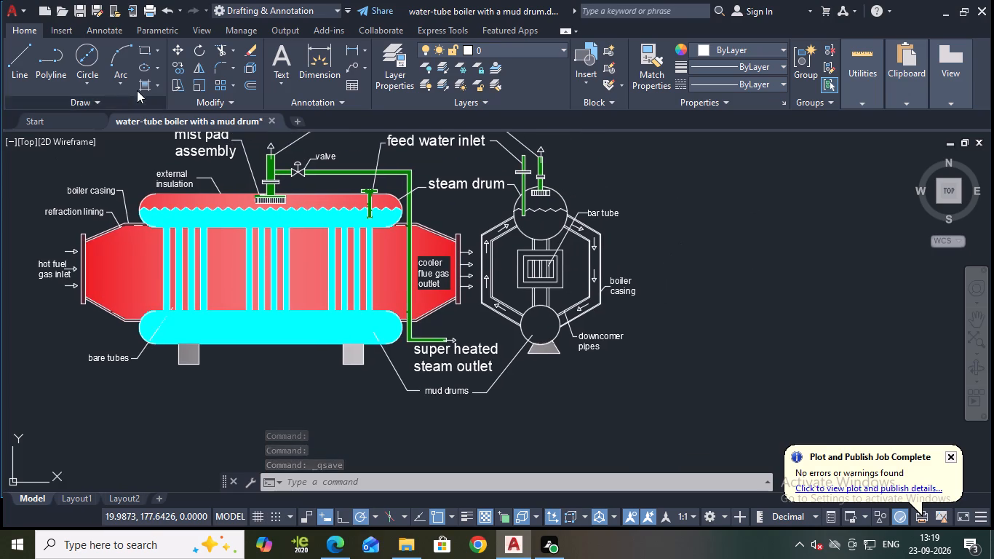
{"action": "left_click", "coordinate": [159, 80]}
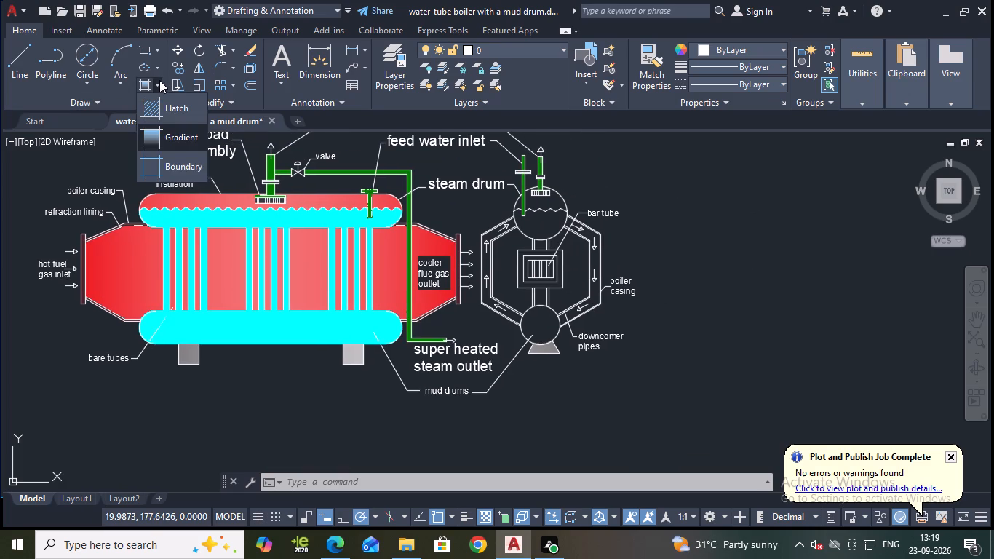
{"action": "left_click", "coordinate": [159, 80]}
{"action": "left_click", "coordinate": [145, 82]}
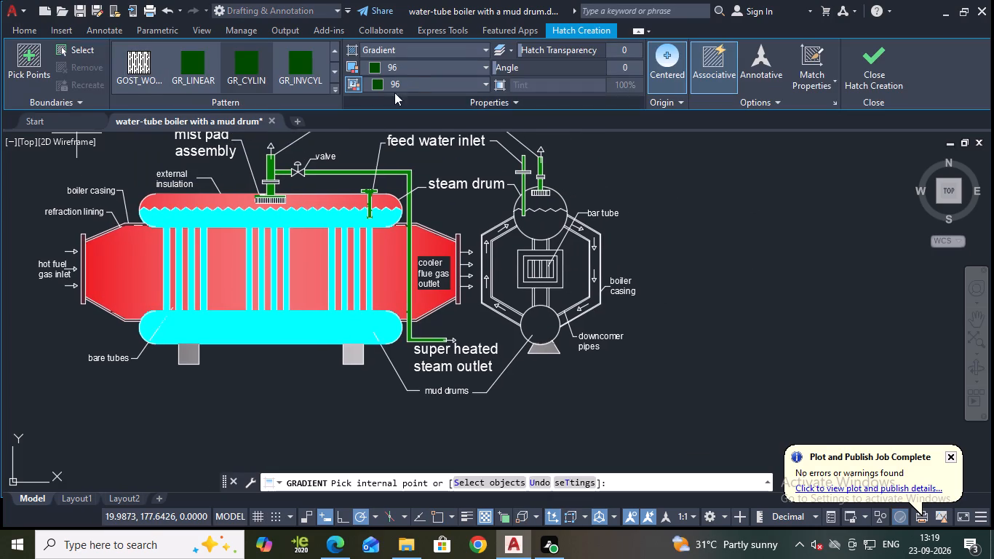
{"action": "left_click", "coordinate": [395, 63]}
{"action": "left_click", "coordinate": [413, 178]}
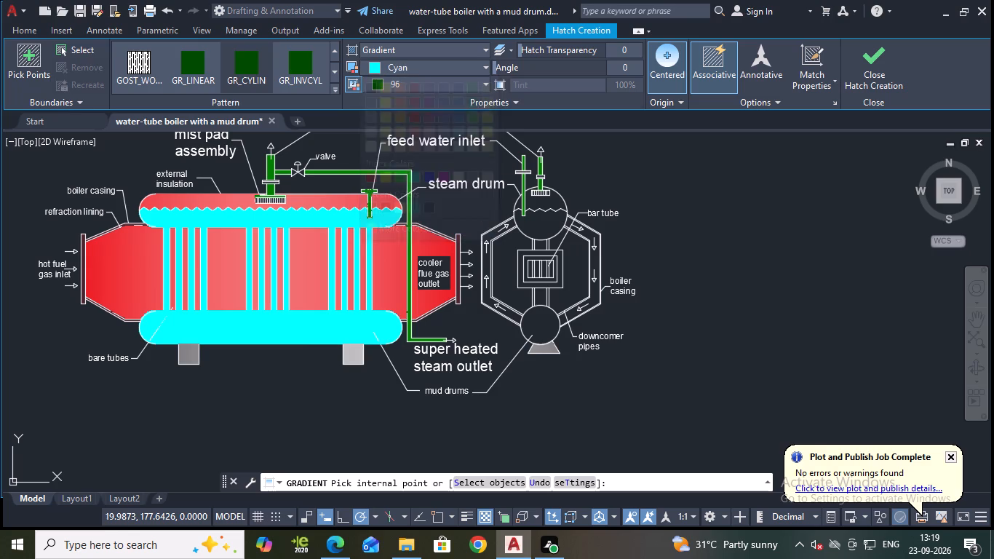
{"action": "left_click", "coordinate": [383, 78]}
{"action": "left_click", "coordinate": [413, 194]}
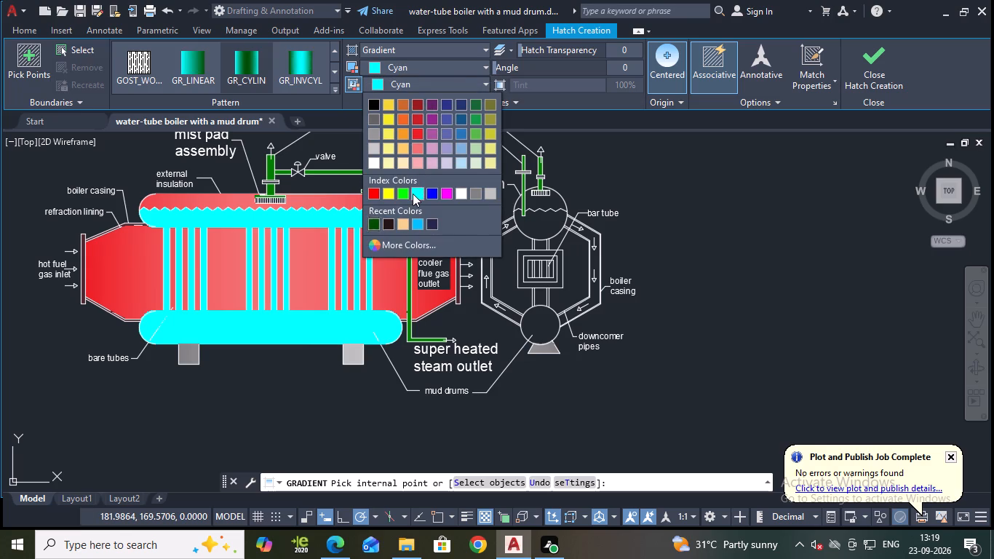
{"action": "left_click", "coordinate": [535, 229]}
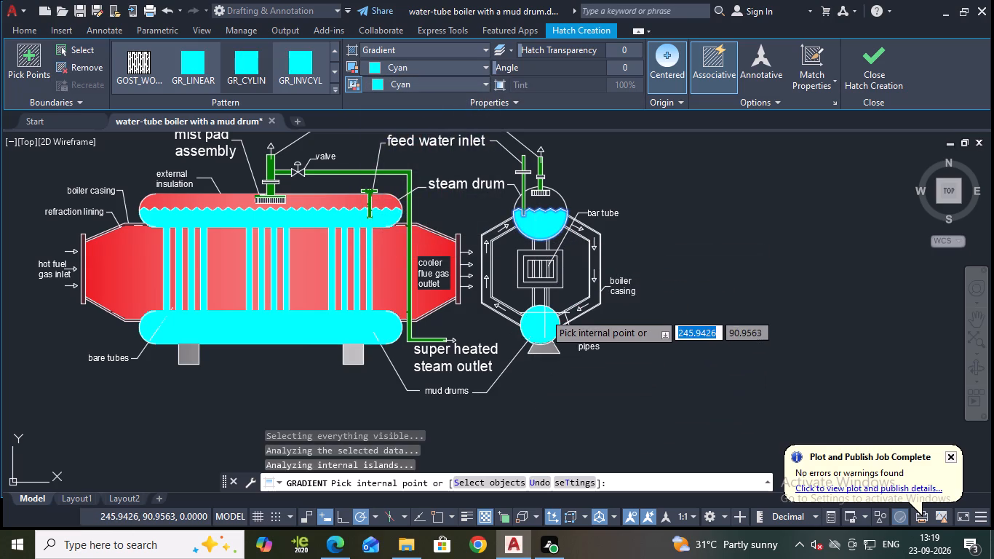
{"action": "left_click", "coordinate": [544, 313]}
Extend the cyan gradient to the side view's downcomer pipes on both sides, including the segments beside the leader lines, and finish the fill.
{"action": "scroll", "coordinate": [544, 313], "scroll_direction": "up", "scroll_amount": 2}
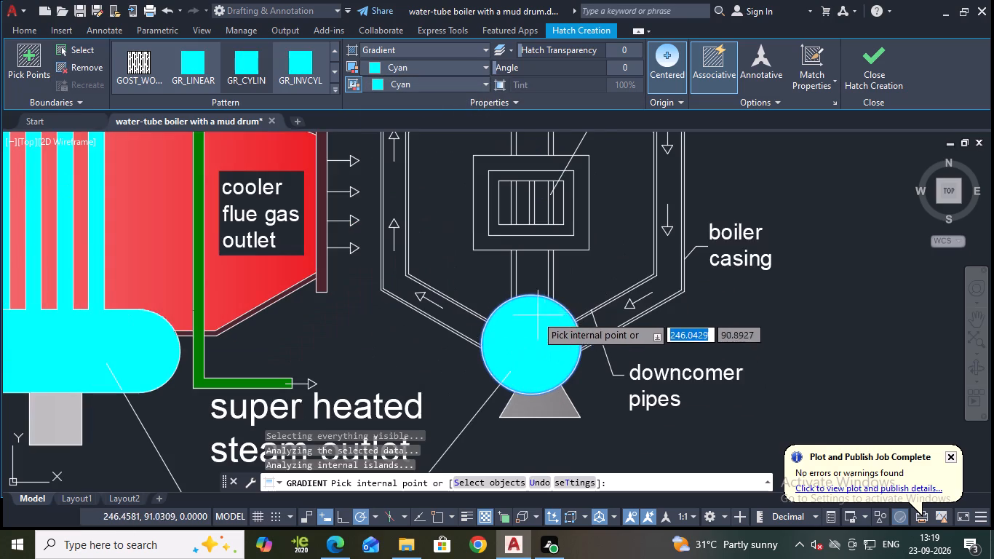
{"action": "left_click", "coordinate": [468, 328]}
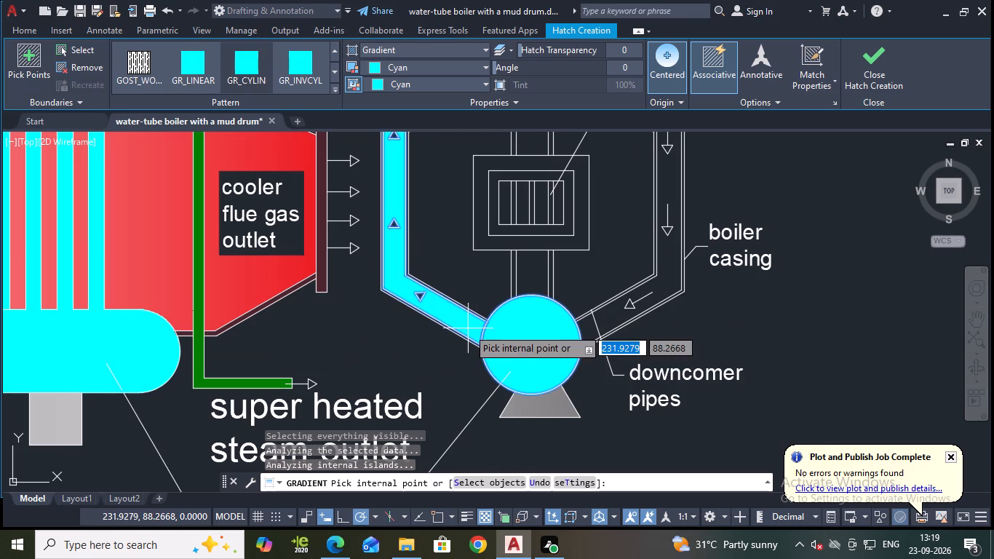
{"action": "scroll", "coordinate": [468, 328], "scroll_direction": "down", "scroll_amount": 2}
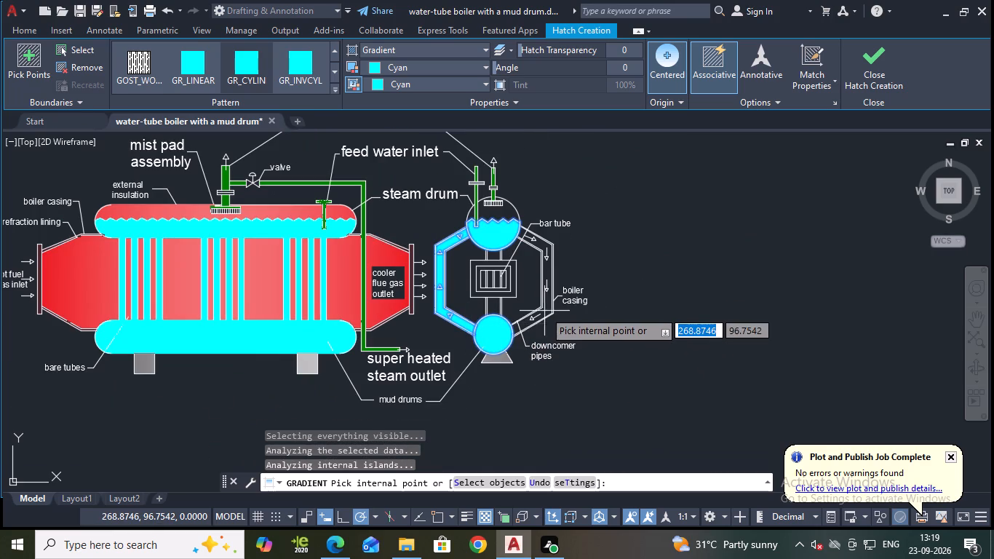
{"action": "left_click", "coordinate": [544, 311]}
{"action": "scroll", "coordinate": [528, 325], "scroll_direction": "up", "scroll_amount": 2}
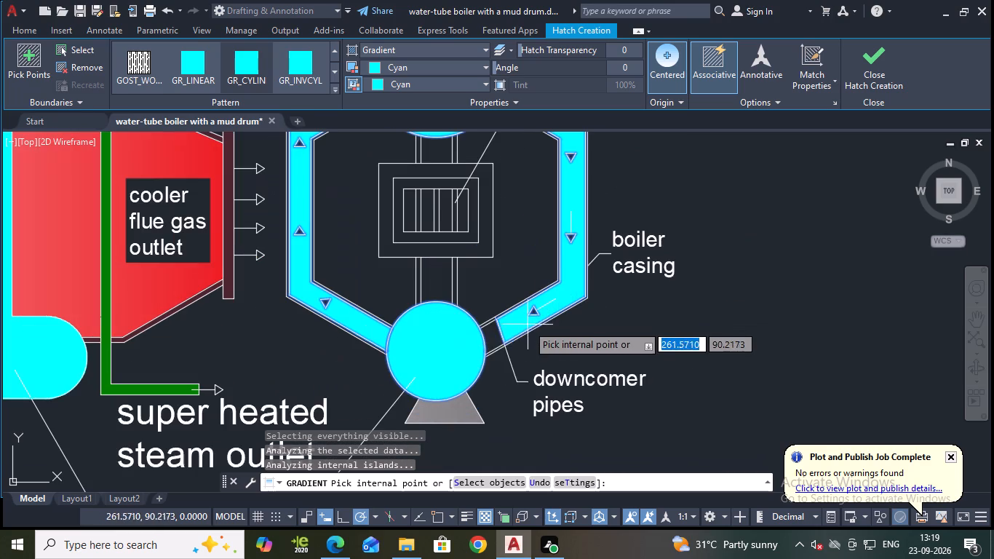
{"action": "left_click", "coordinate": [498, 341]}
{"action": "middle_click_drag", "start_coordinate": [528, 237], "coordinate": [536, 272]}
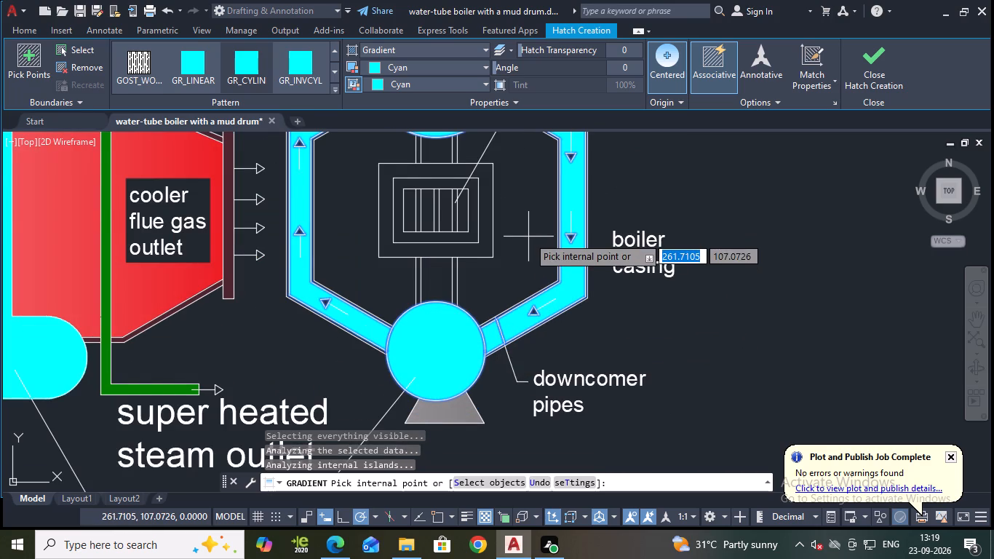
{"action": "middle_click_drag", "start_coordinate": [536, 272], "coordinate": [538, 366]}
{"action": "left_click", "coordinate": [514, 220]}
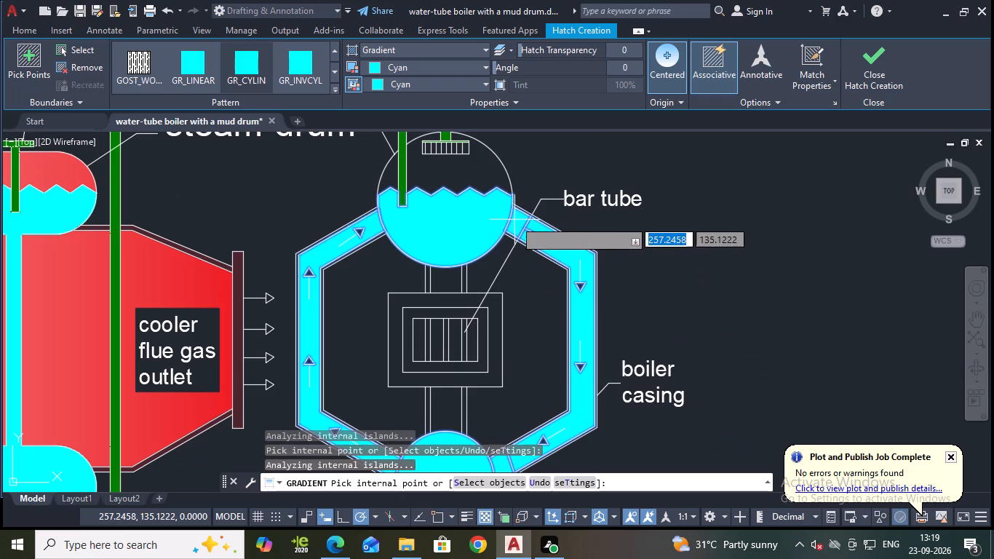
{"action": "left_click", "coordinate": [886, 65]}
Start a gradient with colour 249 for both colours and fill the thin casing strips bordering the side view's right downcomer pipe.
{"action": "scroll", "coordinate": [687, 298], "scroll_direction": "down", "scroll_amount": 1}
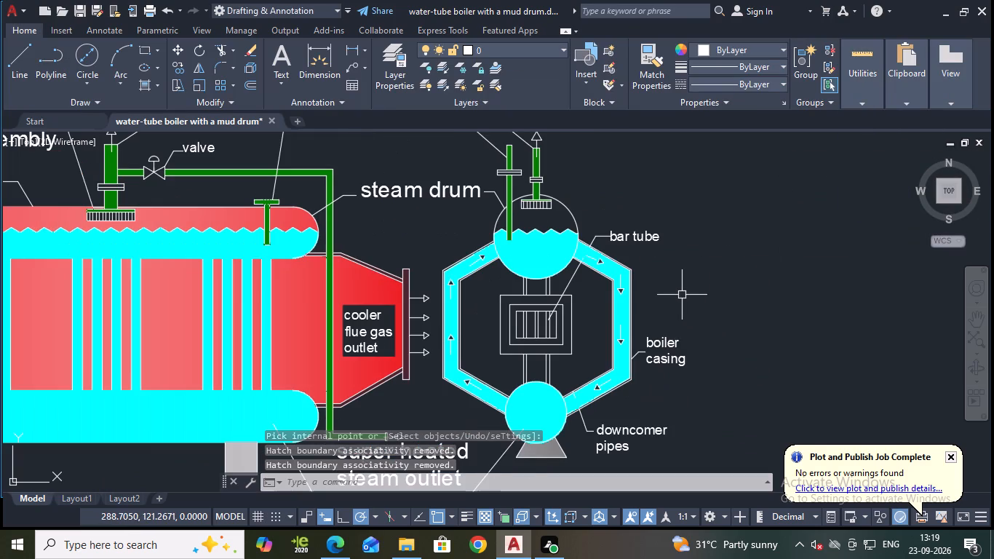
{"action": "middle_click_drag", "start_coordinate": [681, 288], "coordinate": [677, 236]}
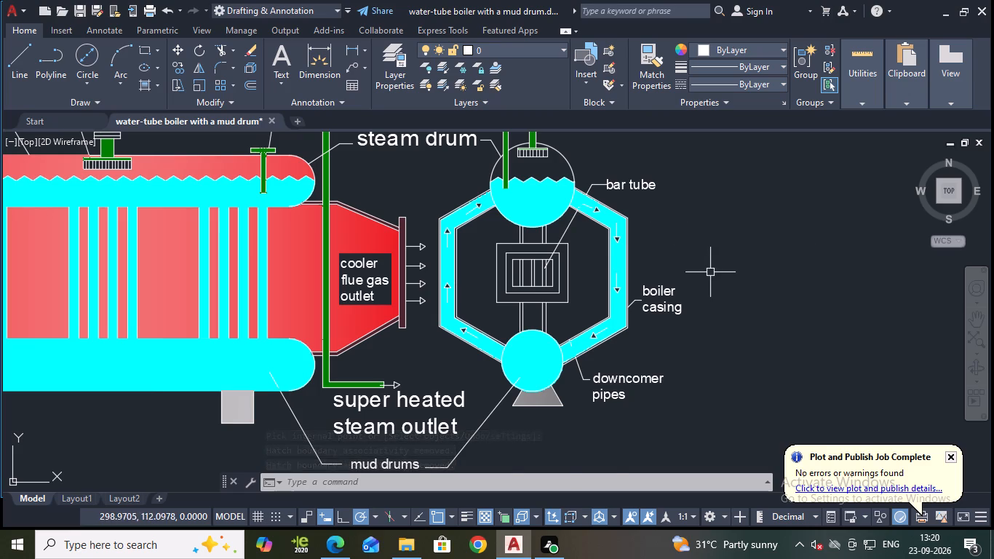
{"action": "scroll", "coordinate": [635, 271], "scroll_direction": "up", "scroll_amount": 1}
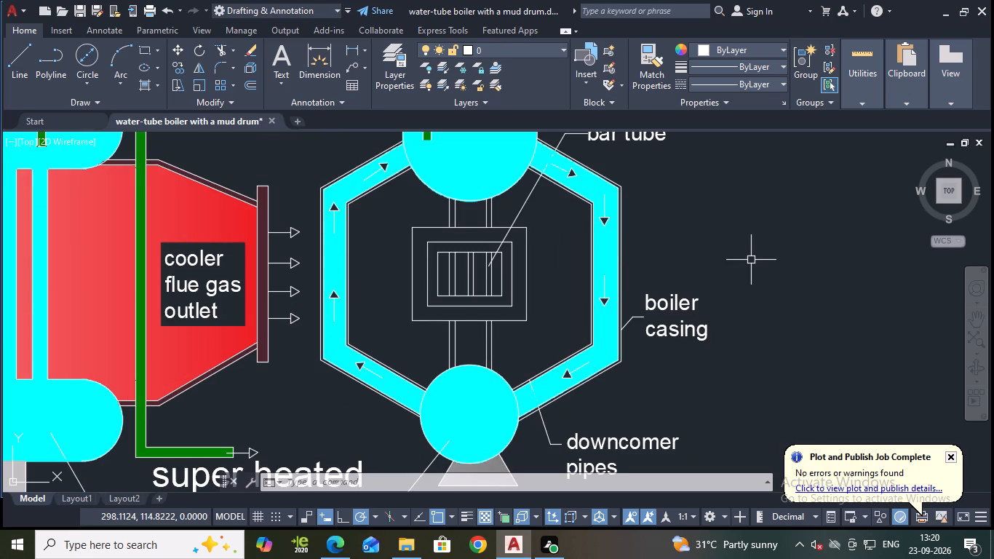
{"action": "scroll", "coordinate": [733, 252], "scroll_direction": "up", "scroll_amount": 1}
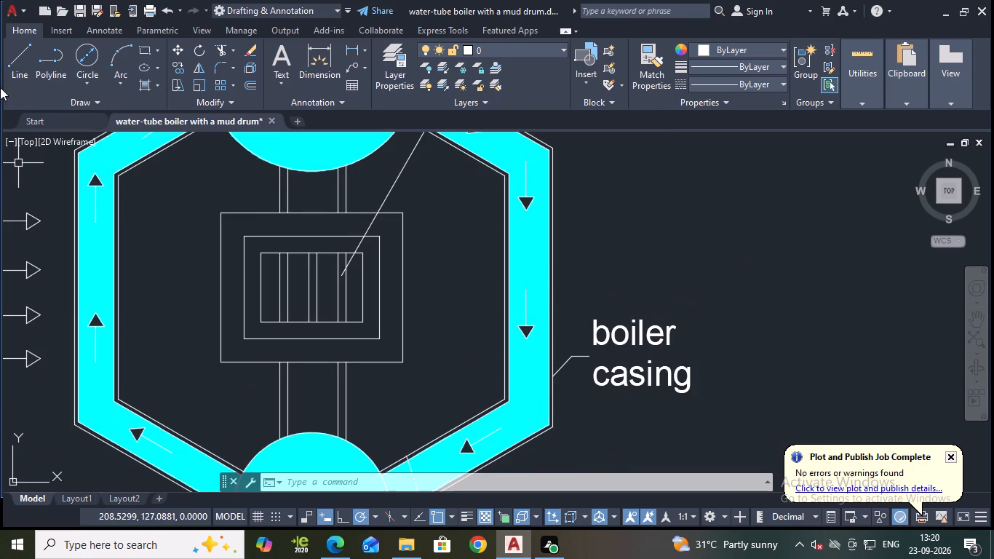
{"action": "left_click", "coordinate": [145, 92]}
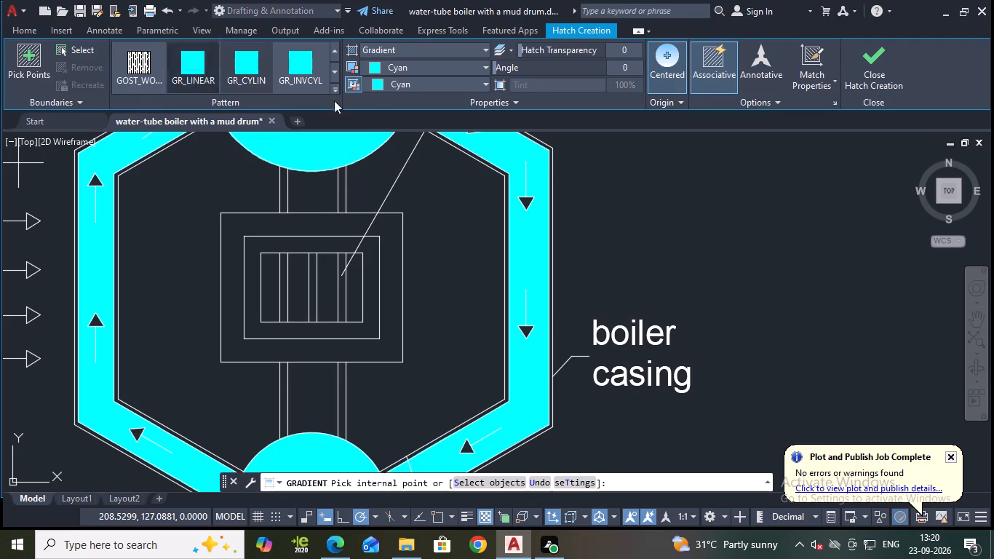
{"action": "left_click", "coordinate": [386, 62]}
{"action": "left_click", "coordinate": [381, 209]}
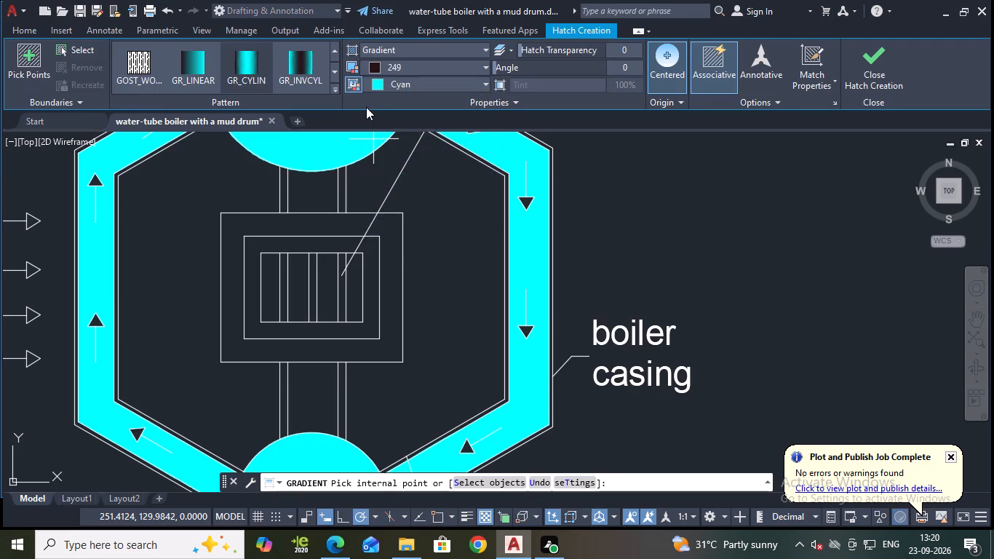
{"action": "left_click", "coordinate": [401, 80]}
{"action": "left_click", "coordinate": [386, 228]}
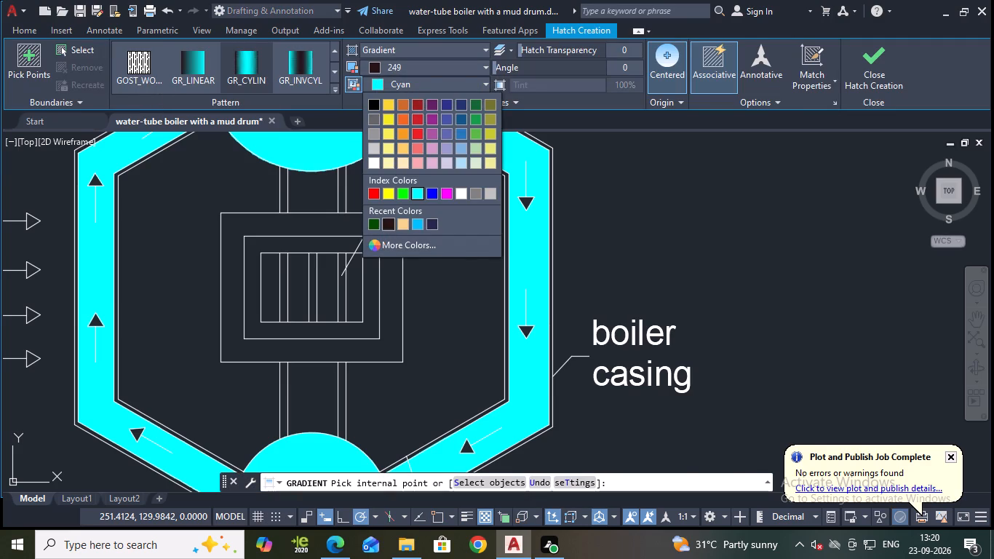
{"action": "scroll", "coordinate": [488, 237], "scroll_direction": "up", "scroll_amount": 2}
{"action": "left_click", "coordinate": [528, 253]}
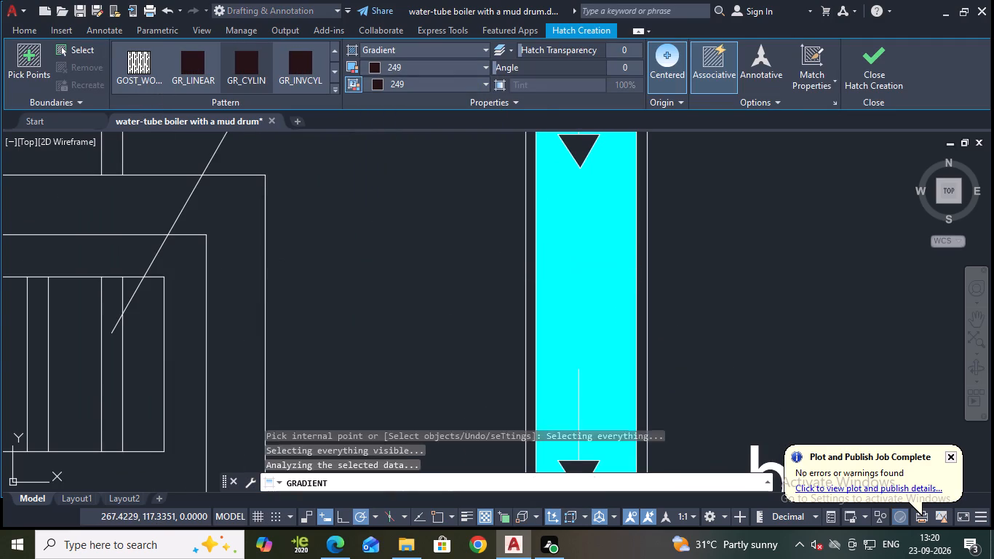
{"action": "left_click", "coordinate": [640, 232]}
Add the thin casing strips on both edges of the side view's left downcomer pipe to the colour 249 gradient and finish the fill.
{"action": "scroll", "coordinate": [640, 232], "scroll_direction": "down", "scroll_amount": 3}
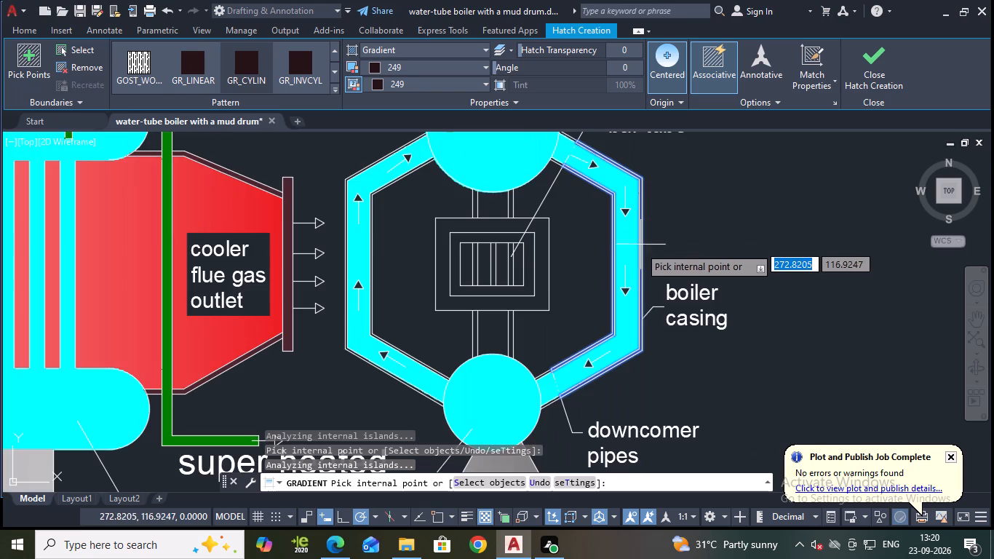
{"action": "scroll", "coordinate": [366, 222], "scroll_direction": "up", "scroll_amount": 4}
{"action": "left_click", "coordinate": [223, 233]}
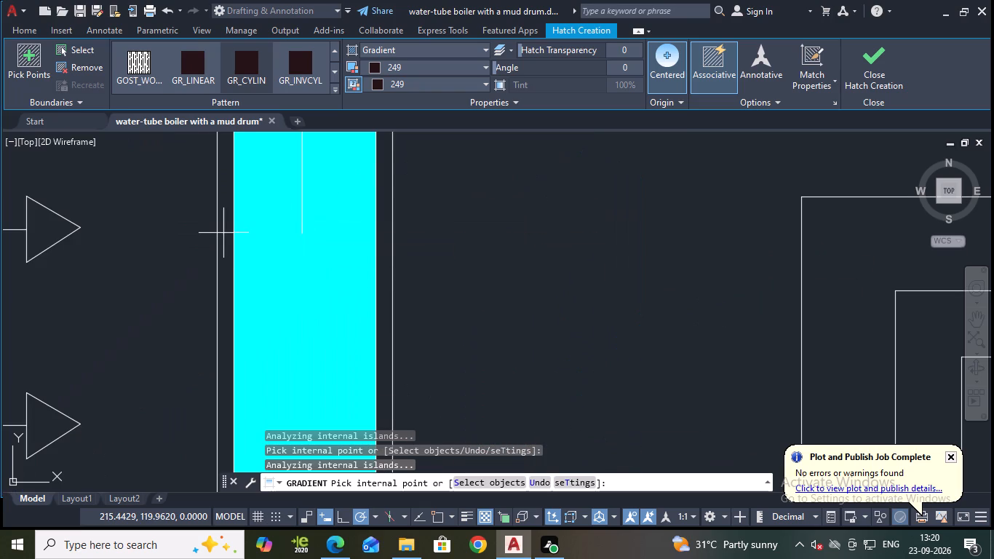
{"action": "left_click", "coordinate": [383, 229]}
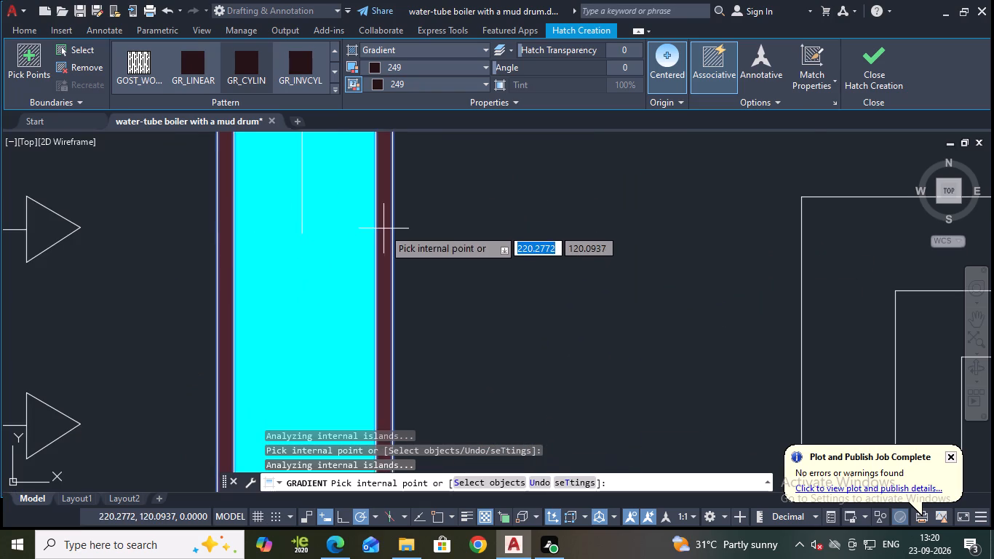
{"action": "scroll", "coordinate": [383, 229], "scroll_direction": "down", "scroll_amount": 4}
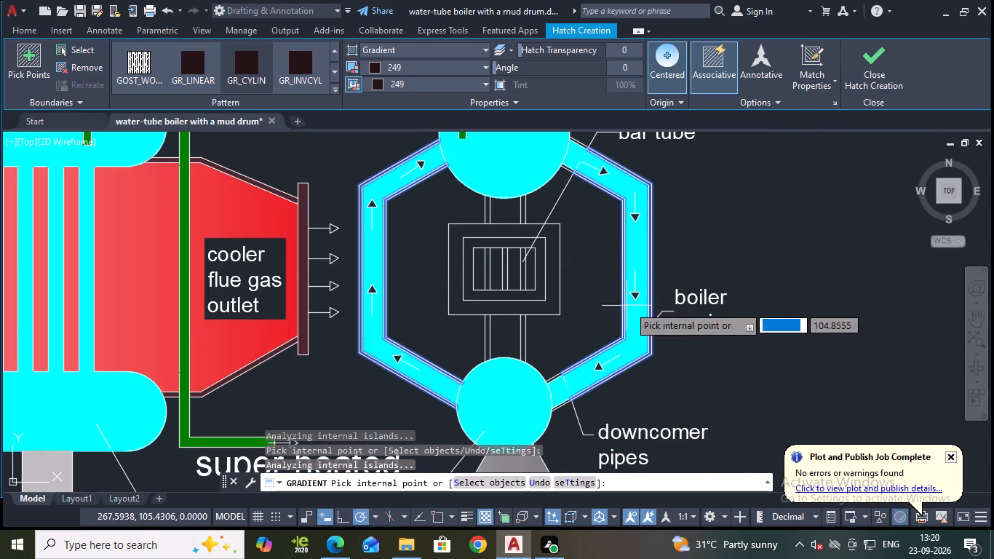
{"action": "middle_click_drag", "start_coordinate": [582, 261], "coordinate": [559, 319]}
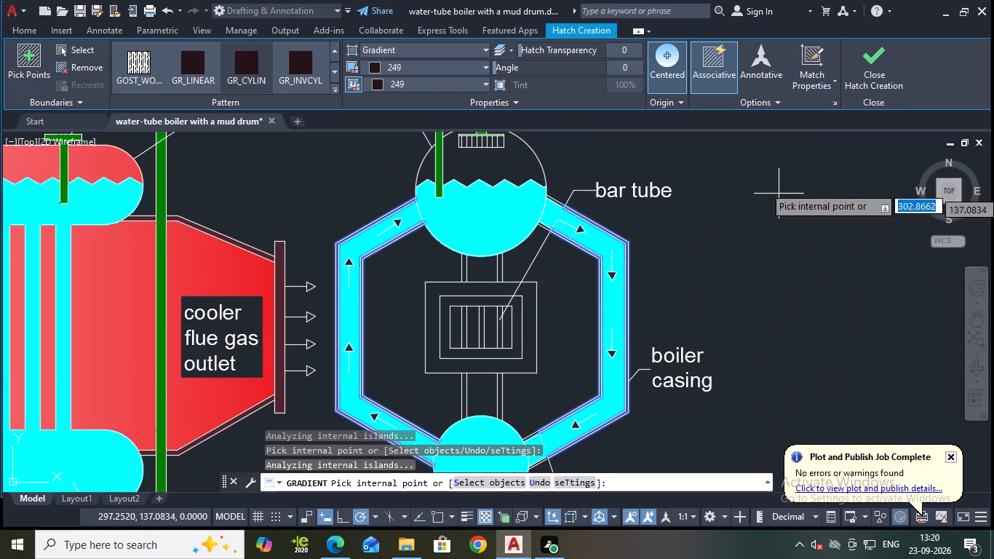
{"action": "left_click", "coordinate": [863, 74]}
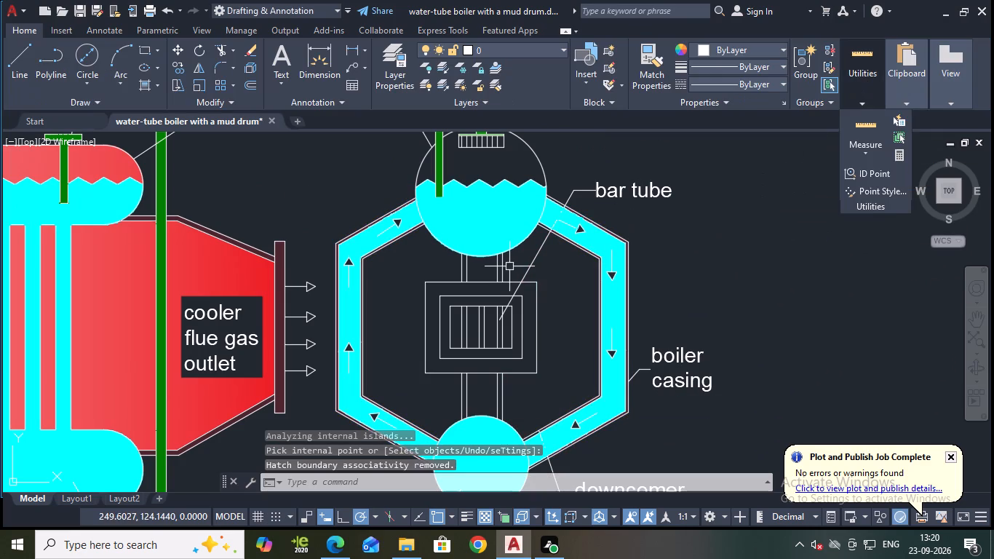
Fill the side view's steam drum area above the water, on both sides of the feed pipe, with a GR_CYLIN gradient of 205,32,39 and 242,113,114.
{"action": "scroll", "coordinate": [385, 242], "scroll_direction": "up", "scroll_amount": 2}
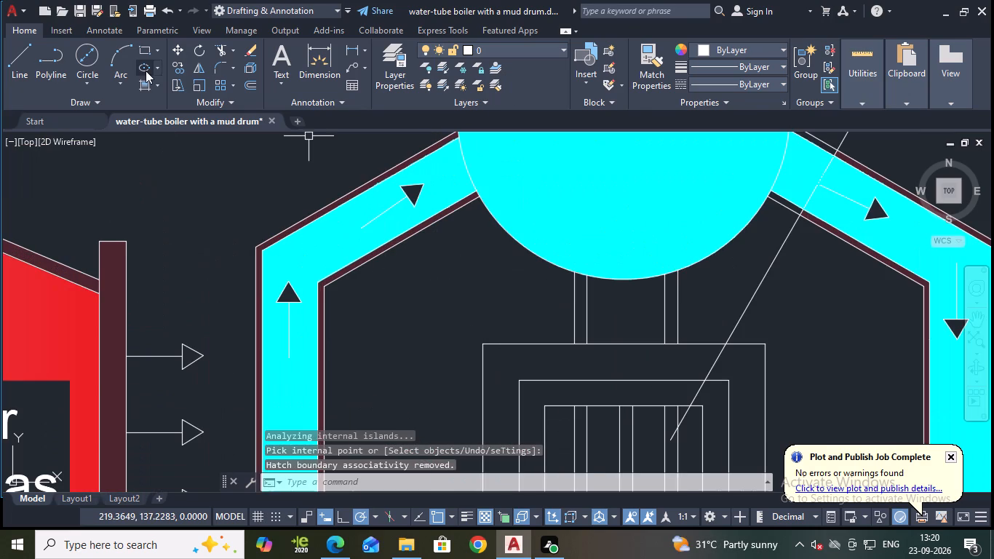
{"action": "left_click", "coordinate": [146, 85]}
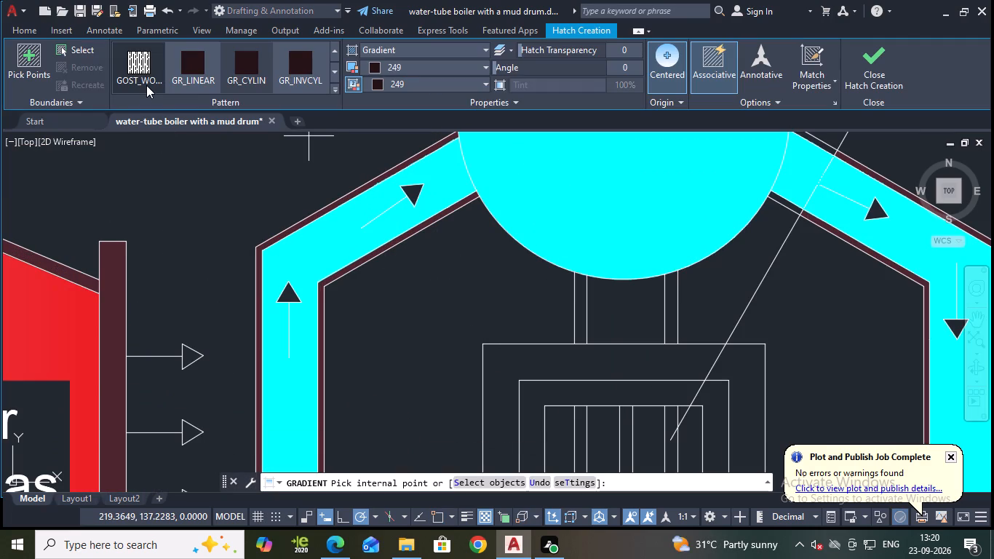
{"action": "scroll", "coordinate": [490, 229], "scroll_direction": "down", "scroll_amount": 1}
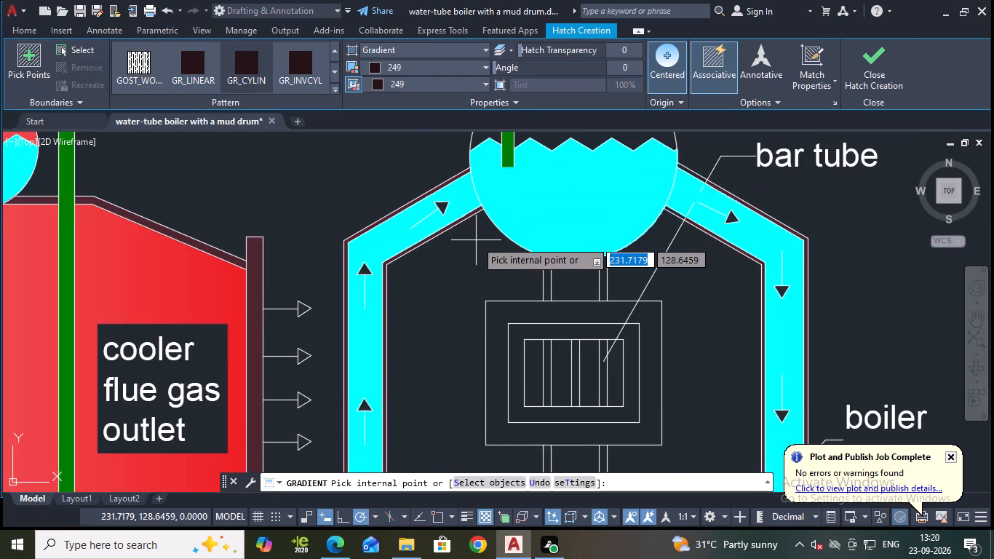
{"action": "scroll", "coordinate": [475, 241], "scroll_direction": "down", "scroll_amount": 1}
{"action": "left_click", "coordinate": [441, 70]}
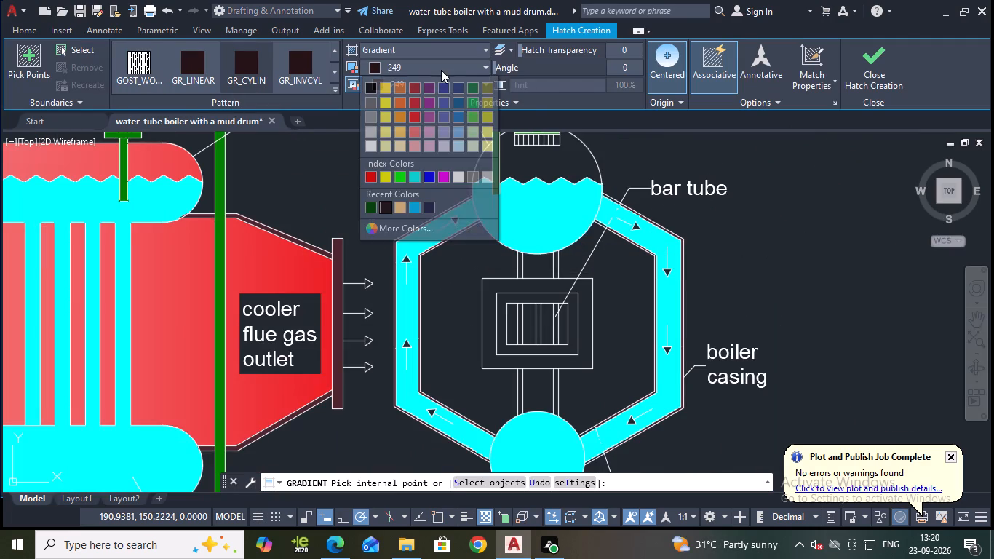
{"action": "left_click", "coordinate": [417, 104]}
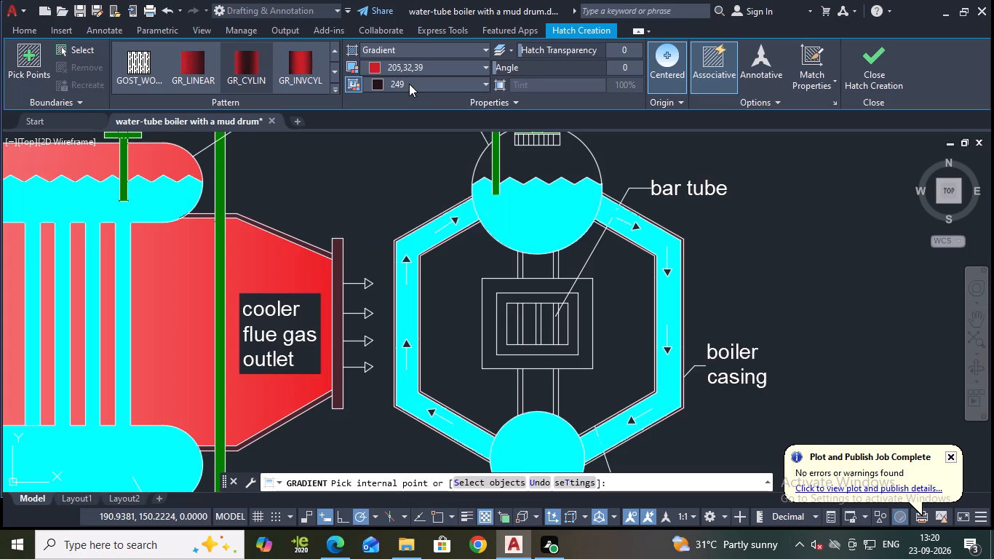
{"action": "left_click", "coordinate": [409, 84]}
{"action": "left_click", "coordinate": [416, 144]}
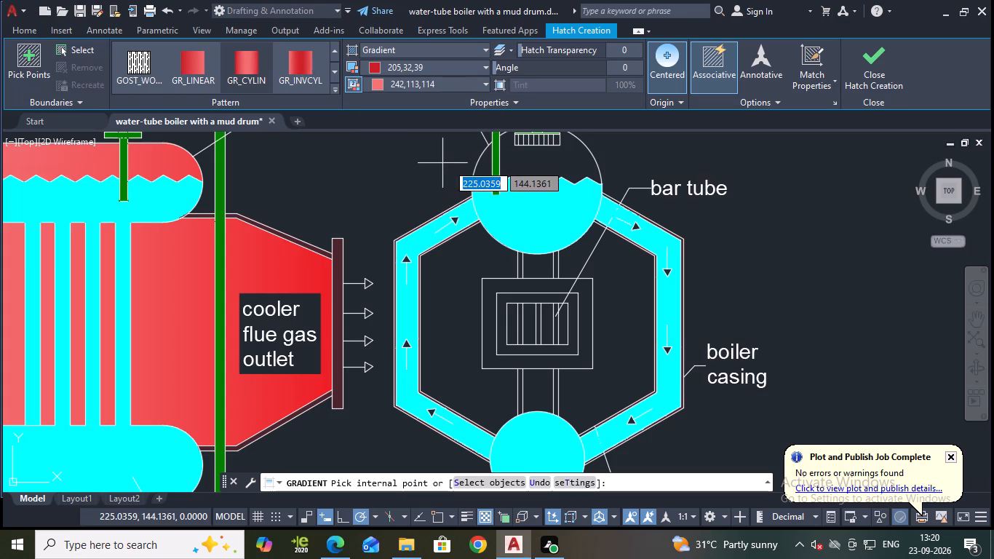
{"action": "left_click", "coordinate": [238, 66]}
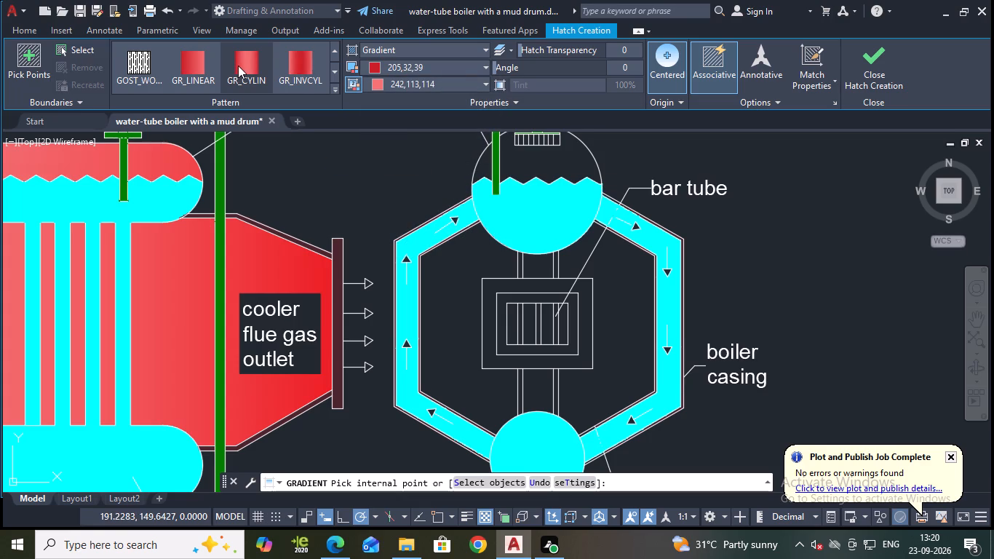
{"action": "left_click", "coordinate": [528, 172]}
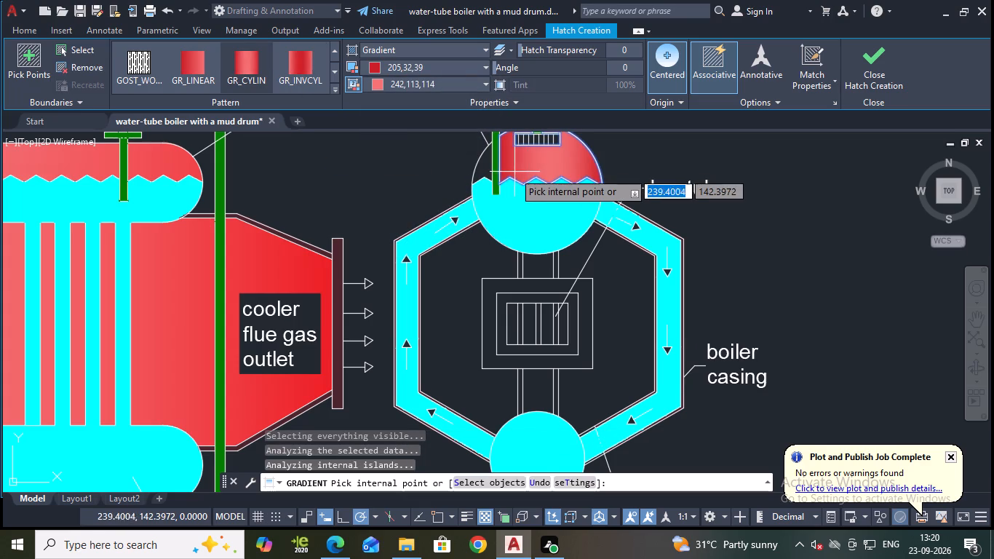
{"action": "left_click", "coordinate": [481, 167]}
{"action": "scroll", "coordinate": [512, 183], "scroll_direction": "down", "scroll_amount": 2}
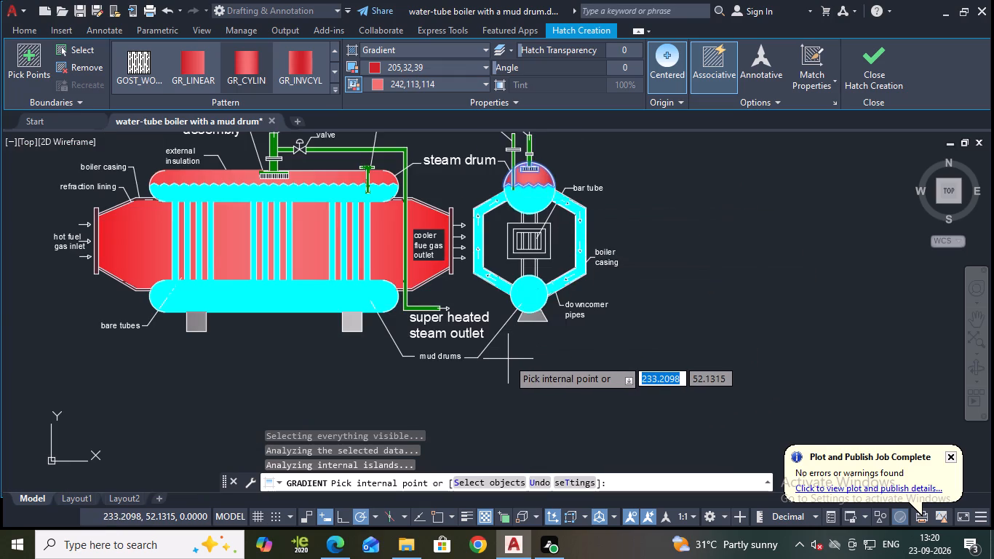
{"action": "scroll", "coordinate": [508, 359], "scroll_direction": "up", "scroll_amount": 1}
{"action": "left_click", "coordinate": [879, 55]}
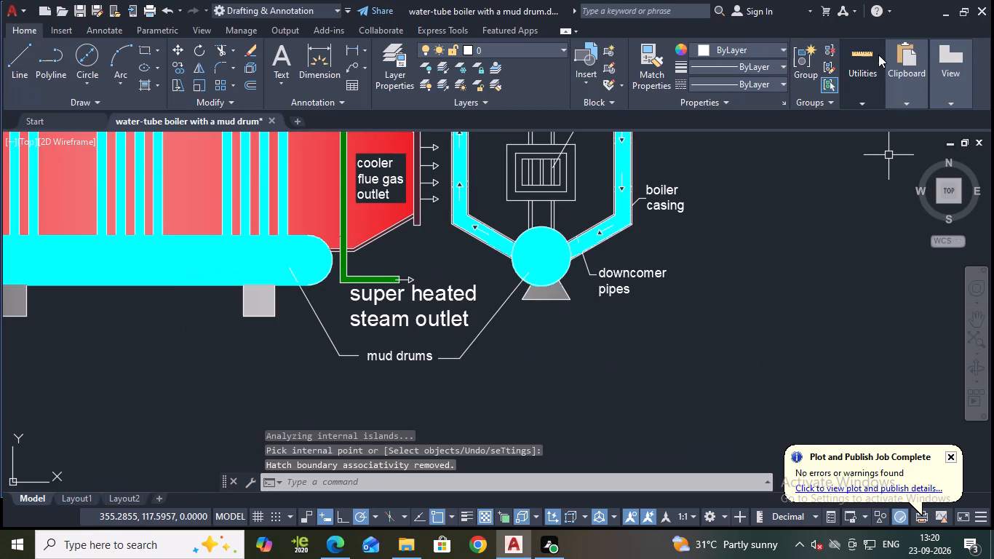
Fill the inner rectangular frame around the side view's bar tubes with a gradient using colour 249 for both colours.
{"action": "left_click", "coordinate": [145, 84]}
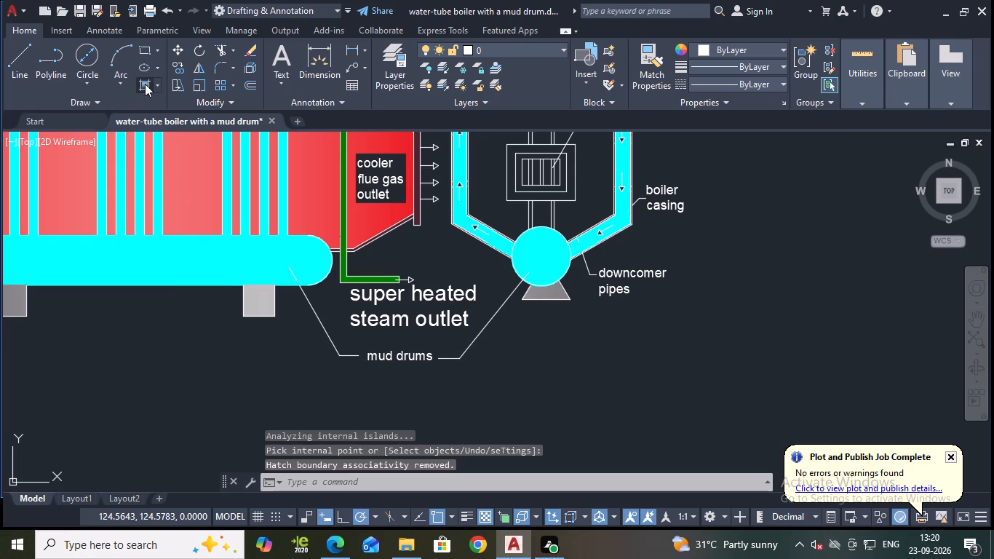
{"action": "left_click", "coordinate": [415, 68]}
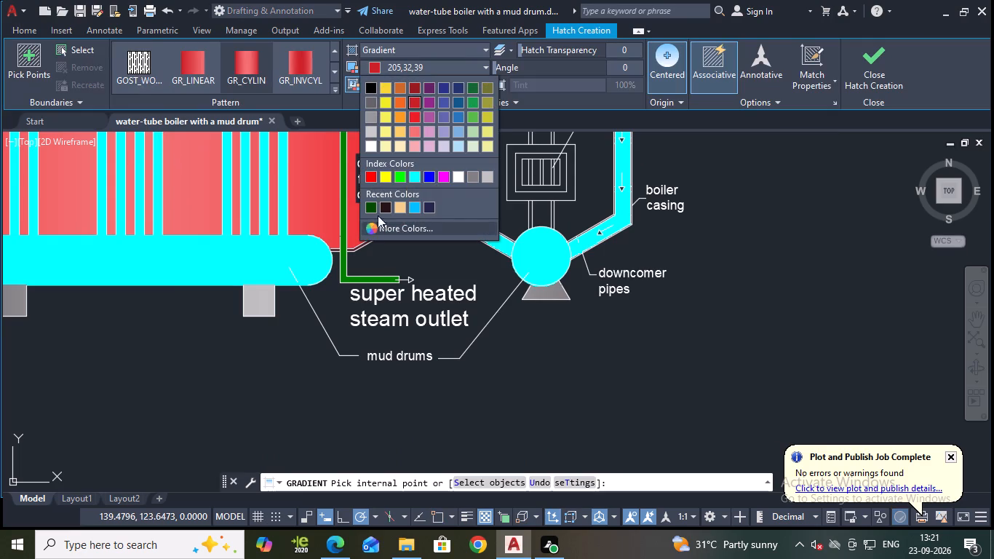
{"action": "left_click", "coordinate": [387, 205]}
{"action": "left_click", "coordinate": [387, 84]}
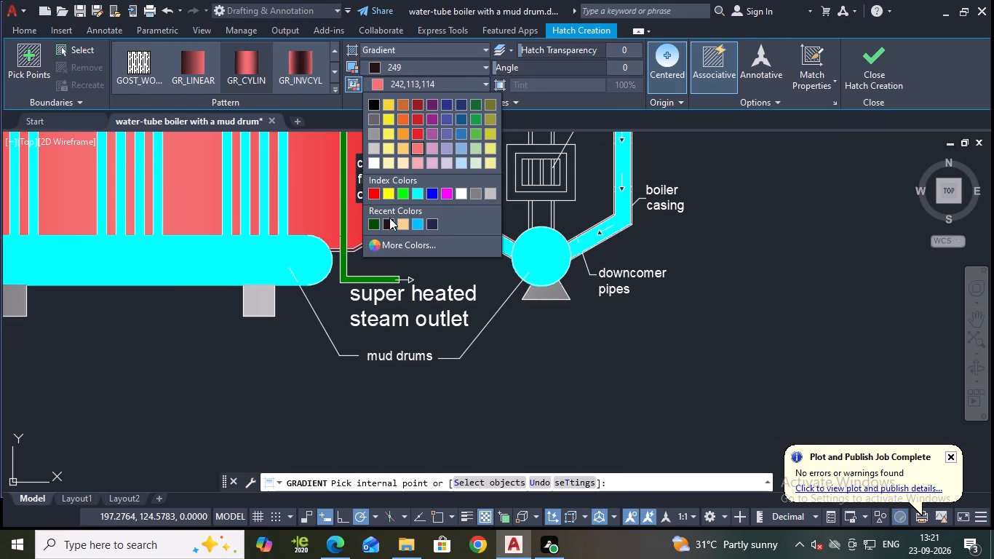
{"action": "left_click", "coordinate": [389, 218]}
{"action": "scroll", "coordinate": [690, 232], "scroll_direction": "up", "scroll_amount": 1}
{"action": "middle_click_drag", "start_coordinate": [690, 232], "coordinate": [672, 357]}
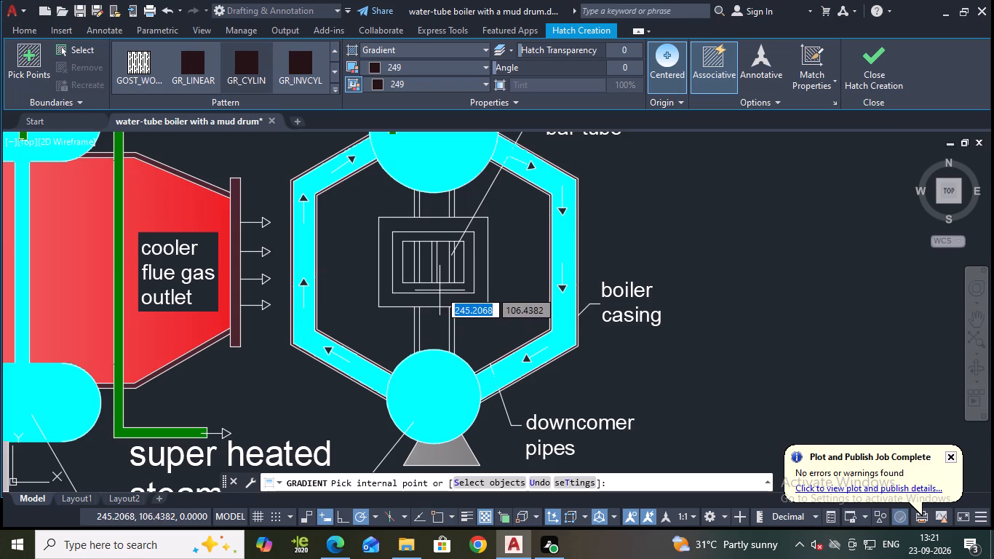
{"action": "left_click", "coordinate": [433, 288]}
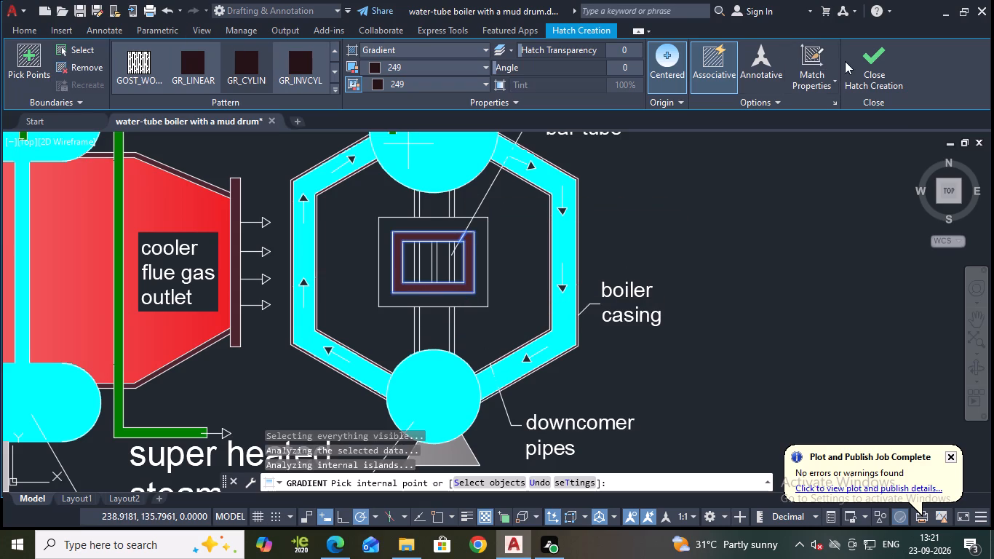
{"action": "left_click", "coordinate": [851, 64]}
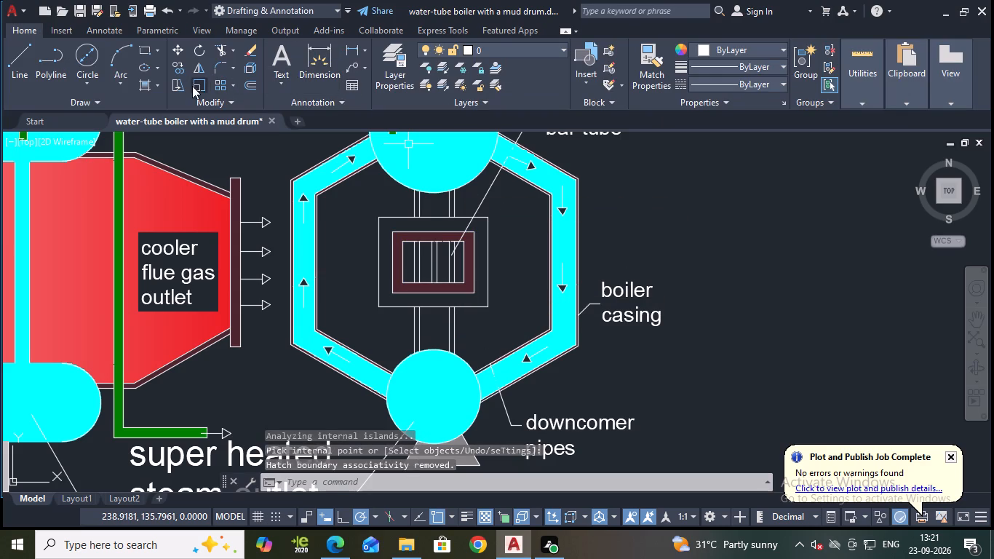
Fill the outer rectangular frame around the side view's bar tubes with a gradient using orange 242,103,34 for both colours.
{"action": "left_click", "coordinate": [146, 84]}
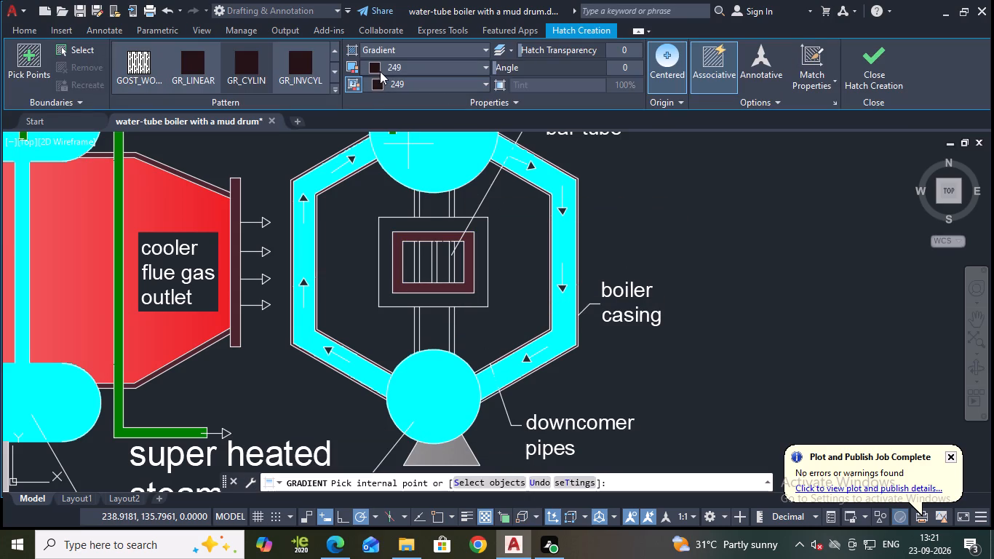
{"action": "left_click", "coordinate": [377, 65]}
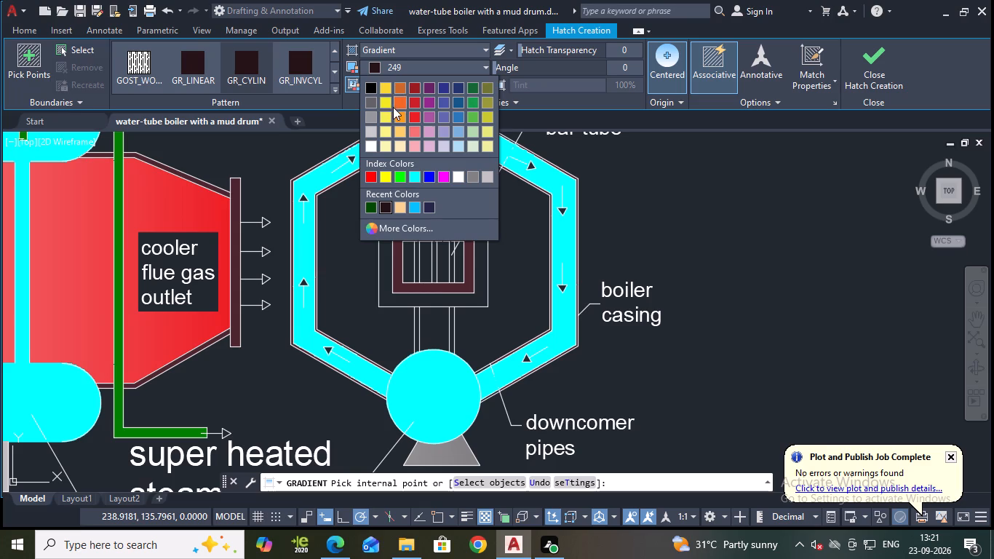
{"action": "left_click", "coordinate": [399, 105]}
{"action": "left_click", "coordinate": [401, 84]}
{"action": "left_click", "coordinate": [406, 118]}
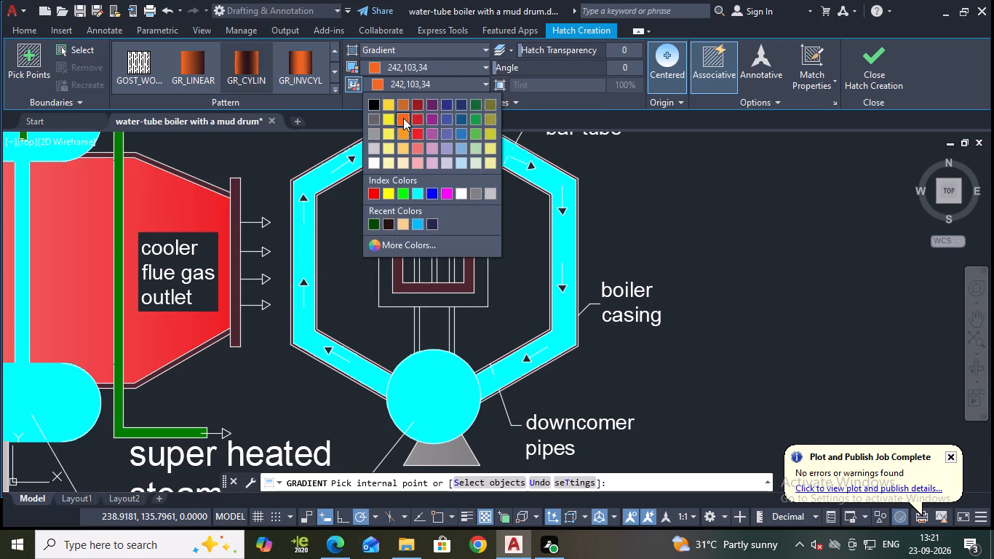
{"action": "left_click", "coordinate": [384, 257]}
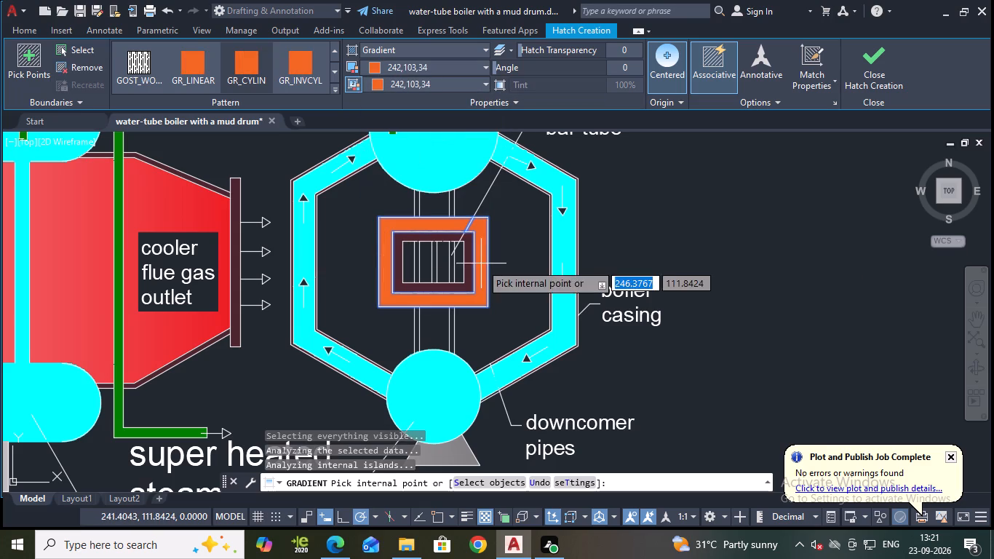
{"action": "left_click", "coordinate": [880, 72]}
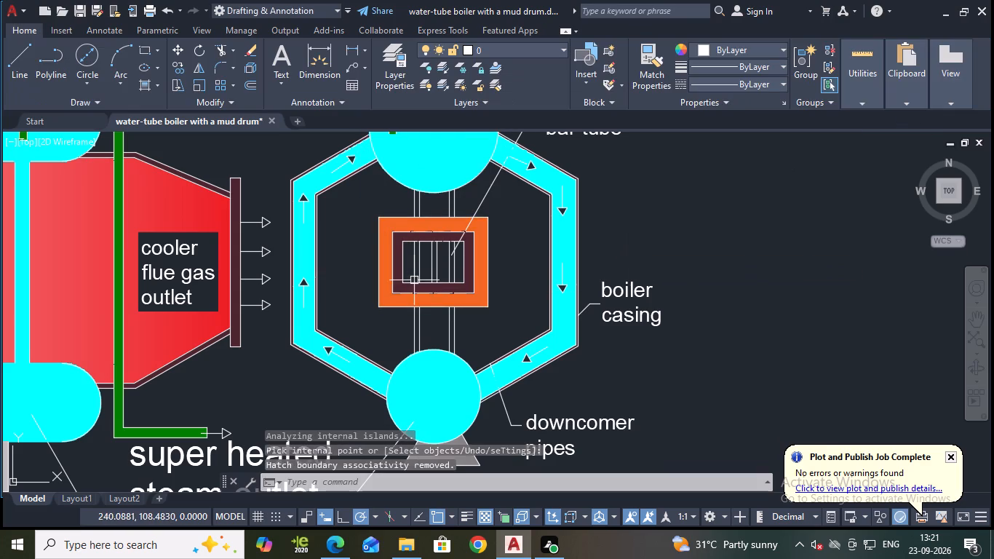
Fill the side view's bar tubes inside the frame and the vertical tubes above and below it with a gradient using Cyan for both colours.
{"action": "left_click", "coordinate": [146, 88]}
{"action": "left_click", "coordinate": [378, 67]}
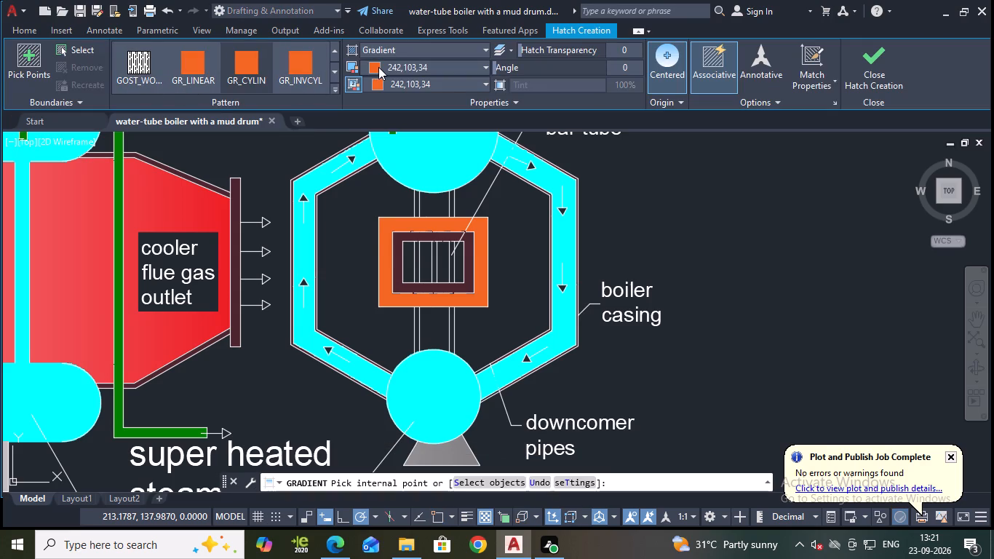
{"action": "left_click", "coordinate": [410, 178]}
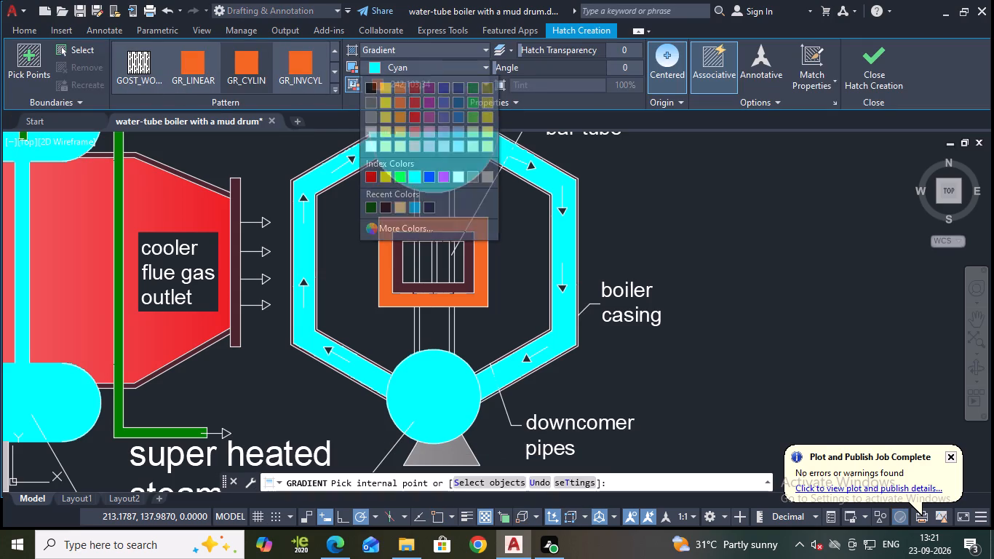
{"action": "left_click", "coordinate": [382, 87]}
{"action": "left_click", "coordinate": [415, 197]}
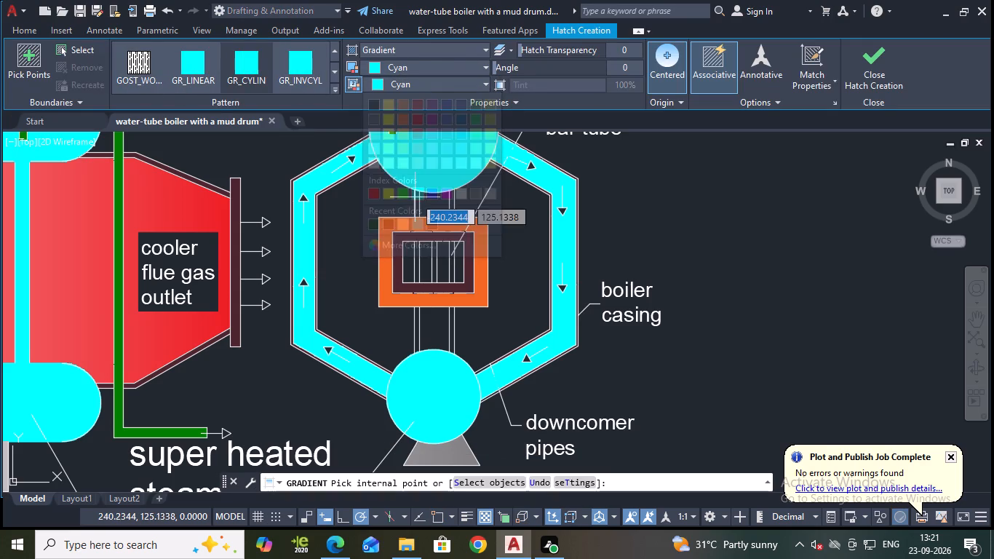
{"action": "left_click", "coordinate": [418, 274]}
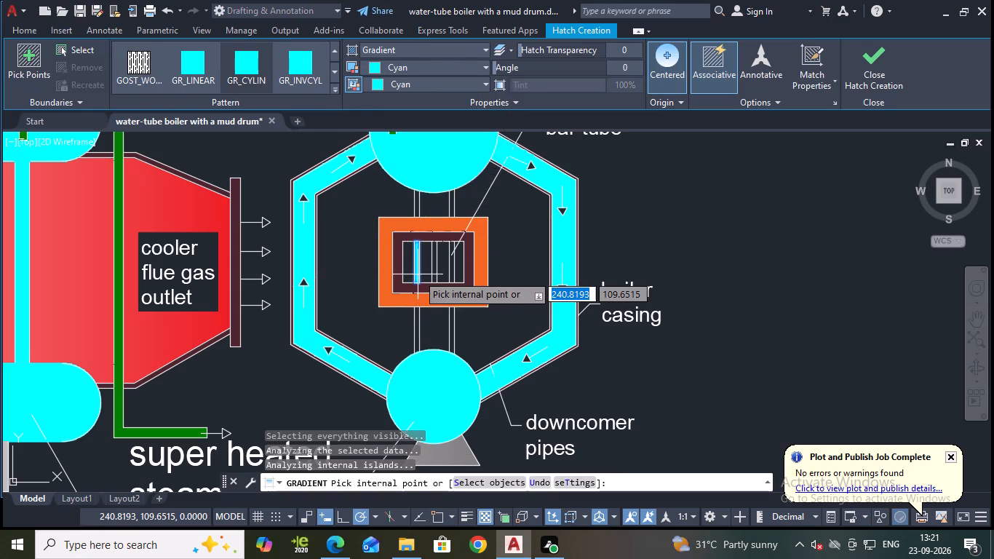
{"action": "left_click", "coordinate": [418, 317]}
{"action": "left_click", "coordinate": [415, 199]}
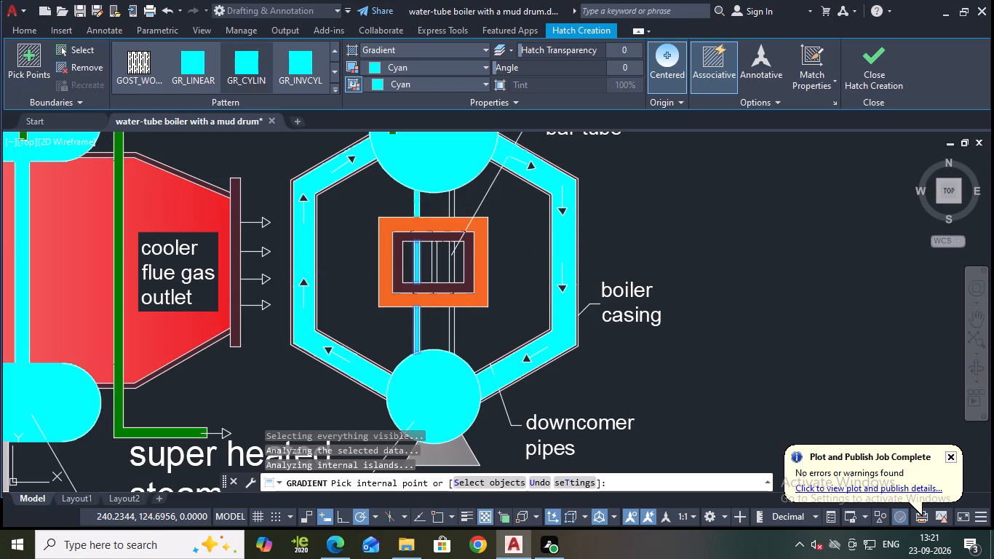
{"action": "left_click", "coordinate": [450, 202]}
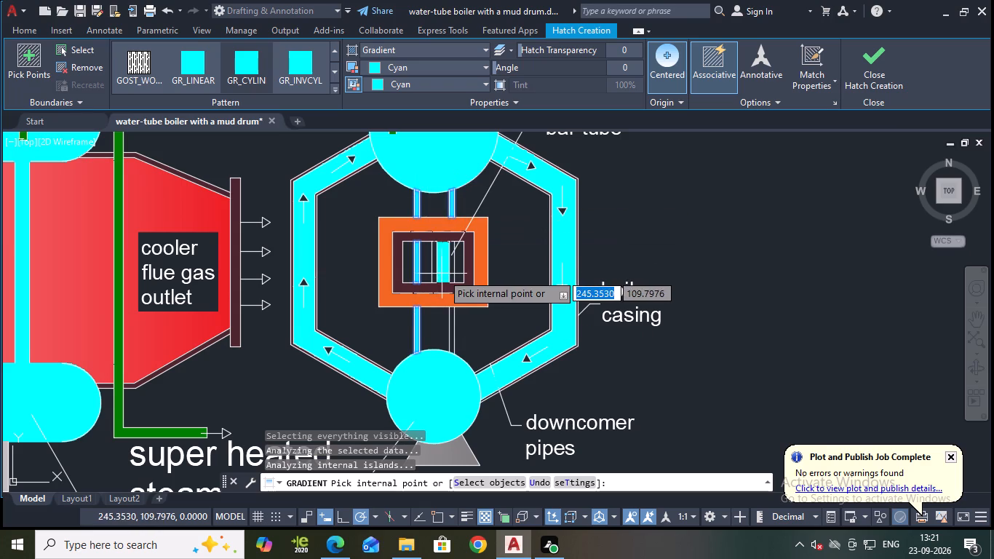
{"action": "left_click", "coordinate": [434, 270]}
{"action": "left_click", "coordinate": [450, 271]}
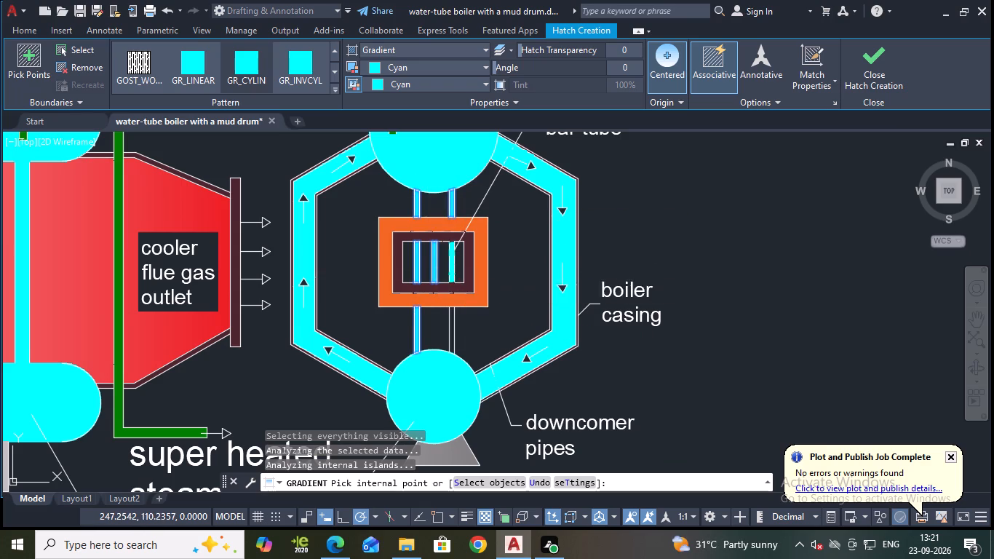
{"action": "left_click", "coordinate": [450, 313]}
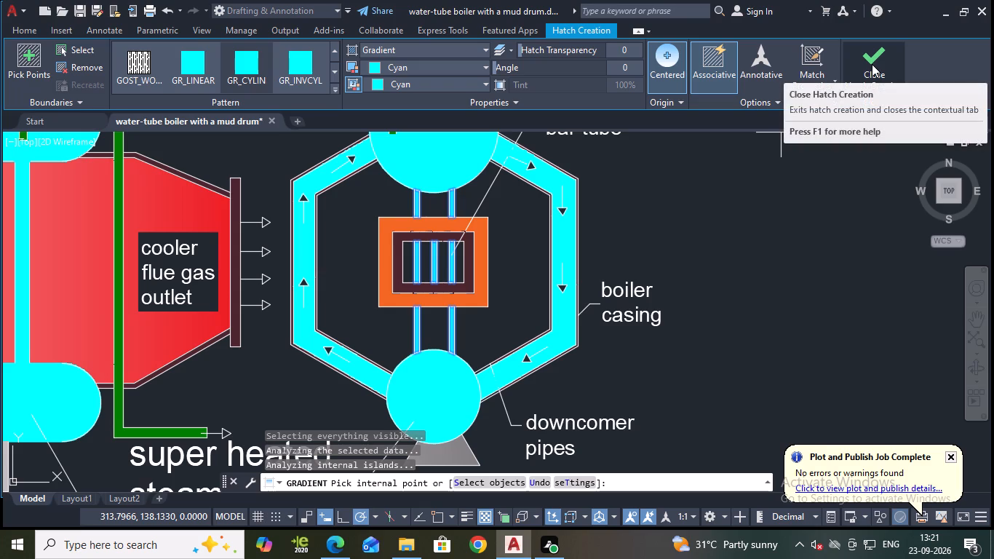
{"action": "left_click", "coordinate": [872, 64]}
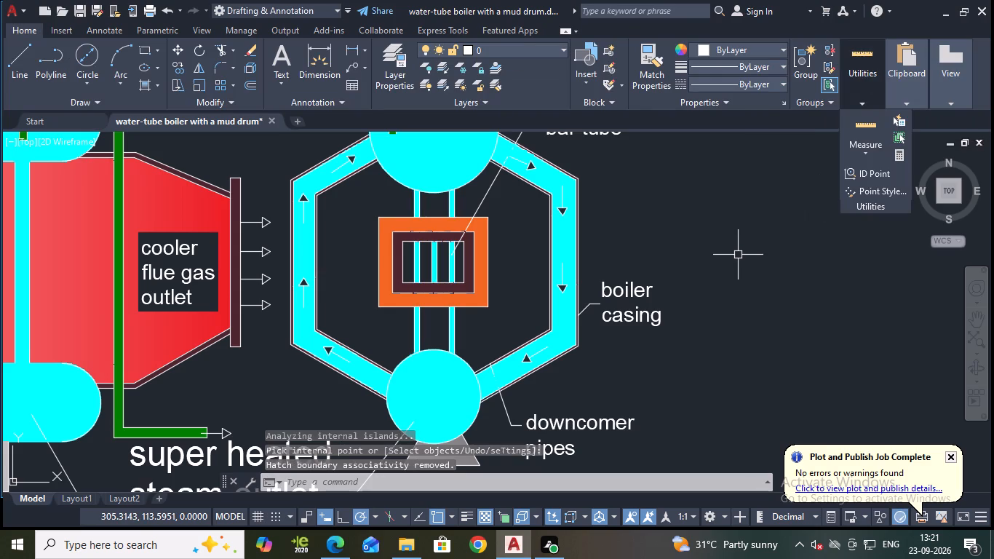
Save the drawing.
{"action": "scroll", "coordinate": [738, 255], "scroll_direction": "down", "scroll_amount": 2}
{"action": "key", "text": "ctrl+s"}
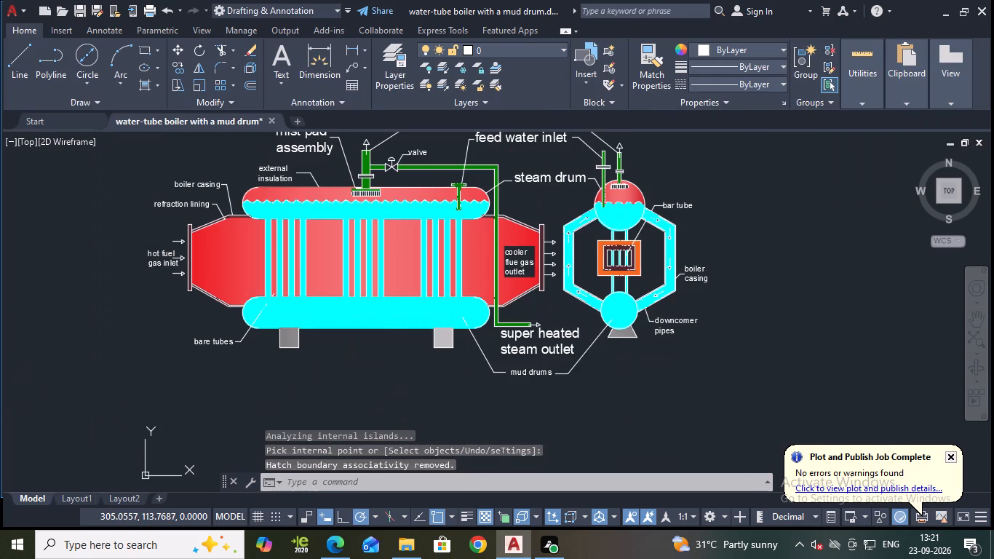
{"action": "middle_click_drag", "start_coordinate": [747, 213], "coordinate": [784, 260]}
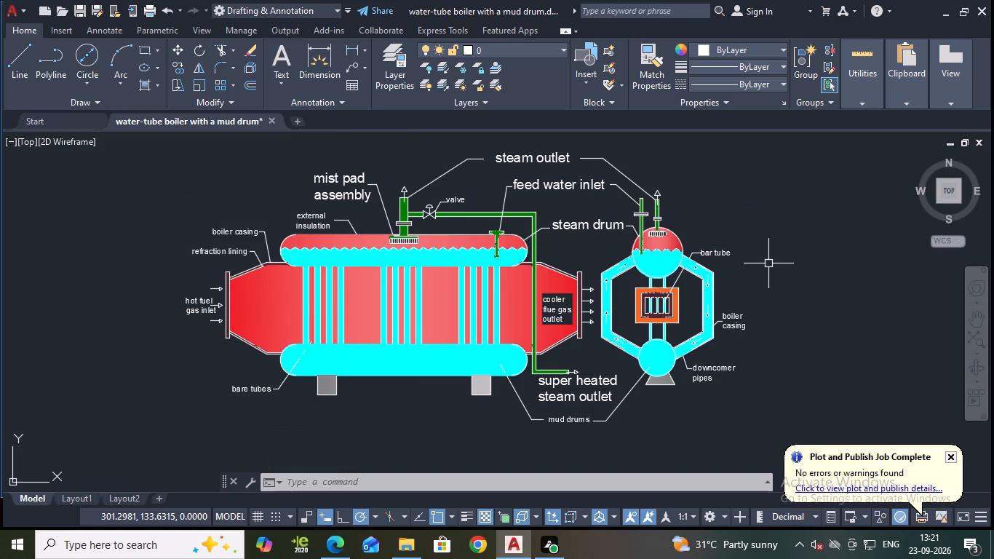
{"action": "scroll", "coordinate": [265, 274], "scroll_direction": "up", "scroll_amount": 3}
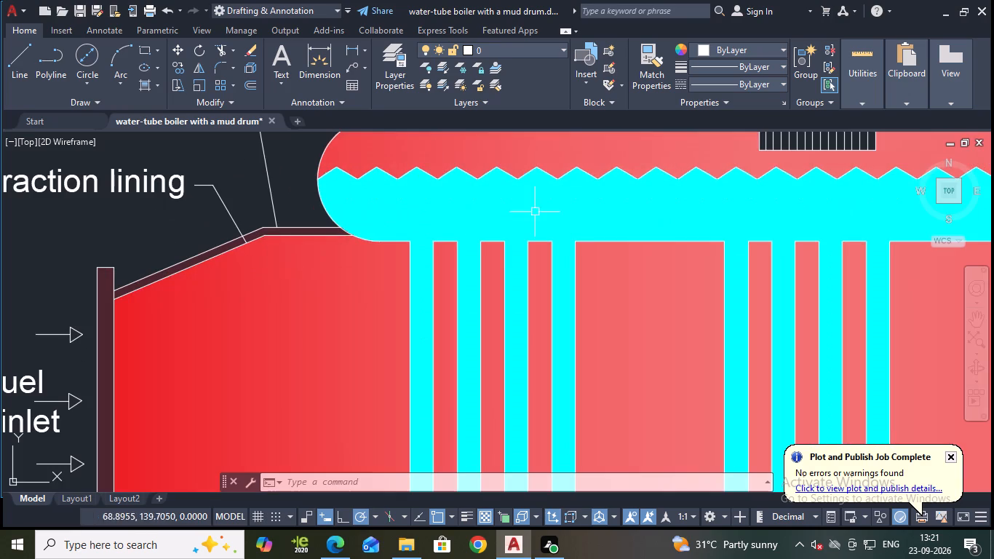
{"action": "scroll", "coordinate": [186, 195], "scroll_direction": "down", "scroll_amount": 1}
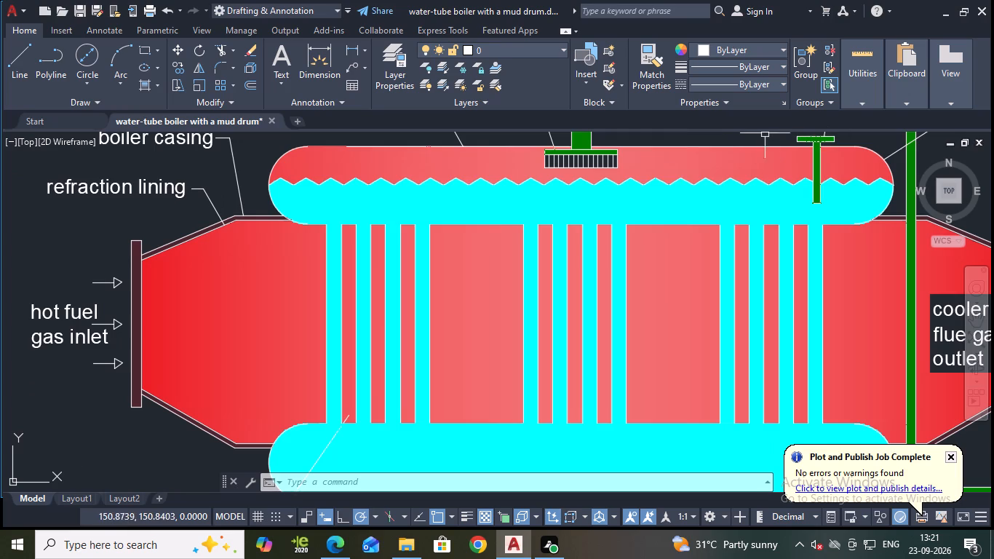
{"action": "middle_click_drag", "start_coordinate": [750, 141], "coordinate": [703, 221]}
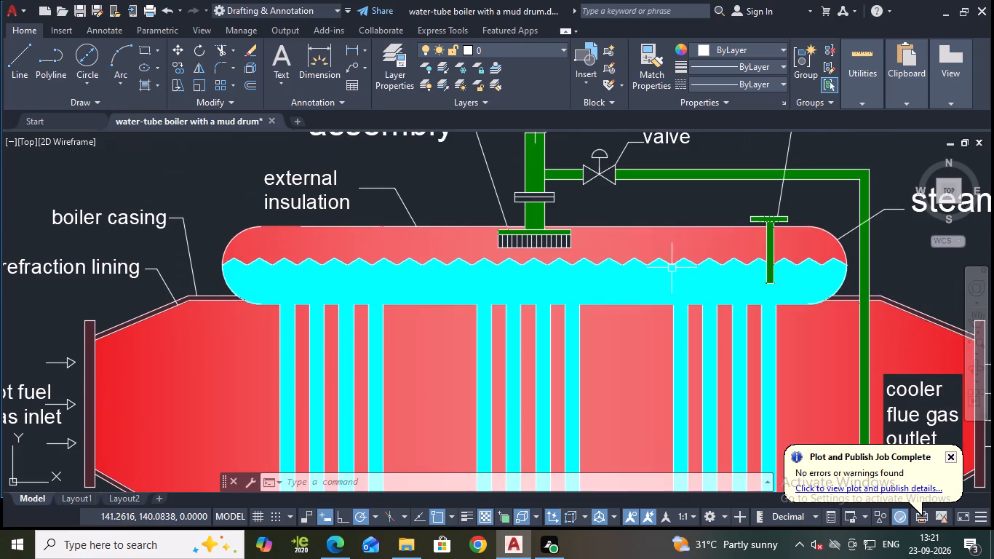
Fill both halves of the front view's steam outlet pipe flange with a gradient using 209,156,199 and Cyan.
{"action": "left_click", "coordinate": [145, 84]}
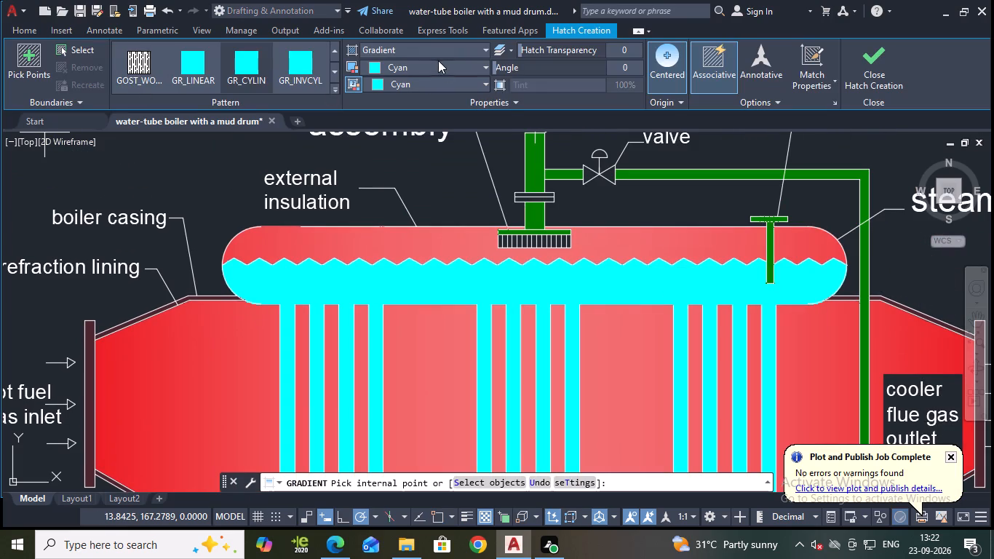
{"action": "left_click", "coordinate": [442, 60]}
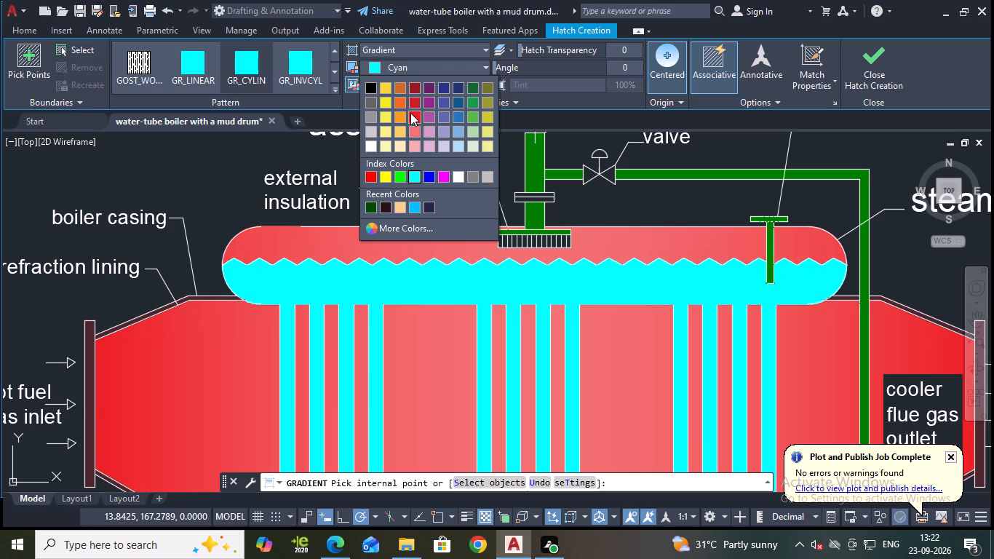
{"action": "left_click", "coordinate": [424, 134]}
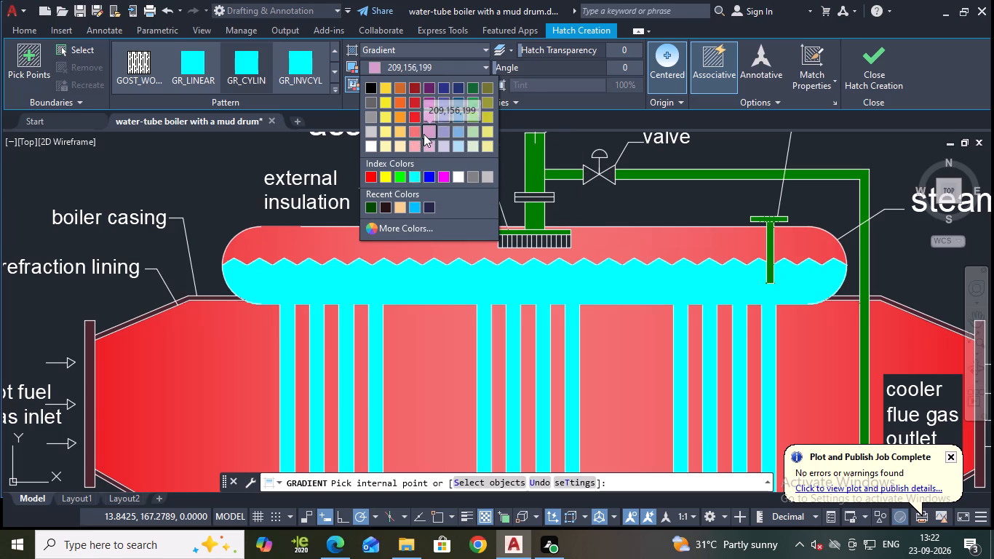
{"action": "left_click", "coordinate": [541, 196]}
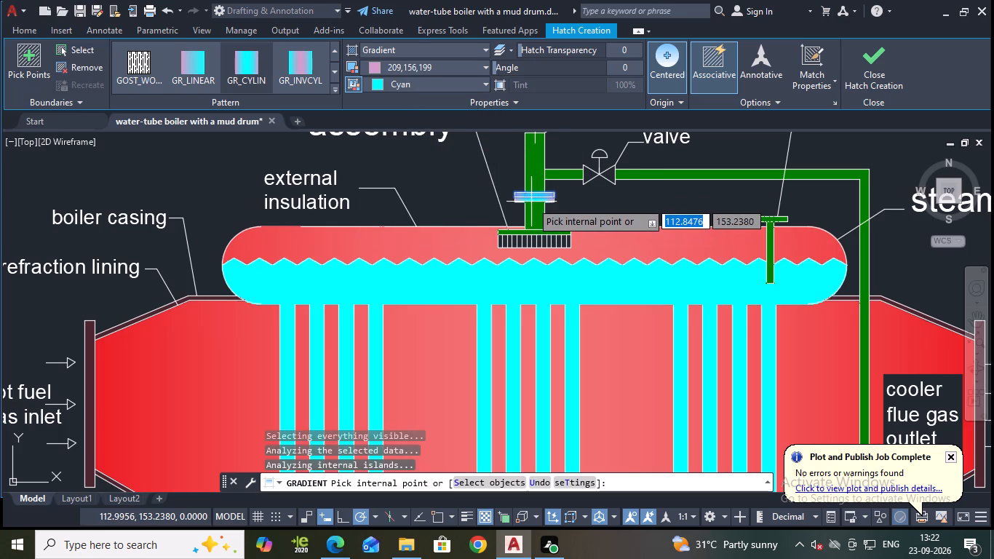
{"action": "left_click", "coordinate": [530, 202]}
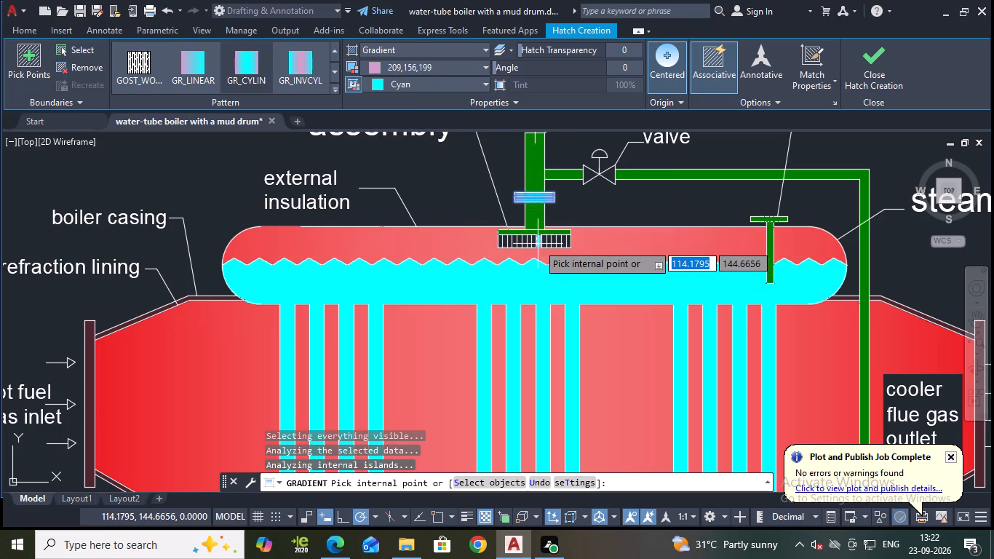
Add alternate strips of the front view's mist pad assembly to the 209,156,199 and Cyan gradient fill.
{"action": "scroll", "coordinate": [537, 244], "scroll_direction": "up", "scroll_amount": 1}
{"action": "left_click", "coordinate": [486, 242]}
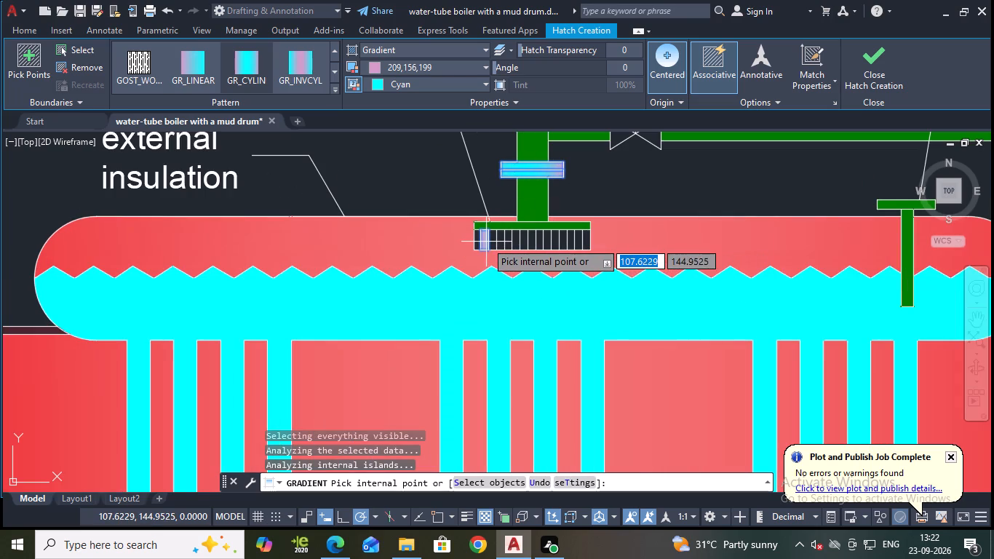
{"action": "left_click", "coordinate": [498, 244]}
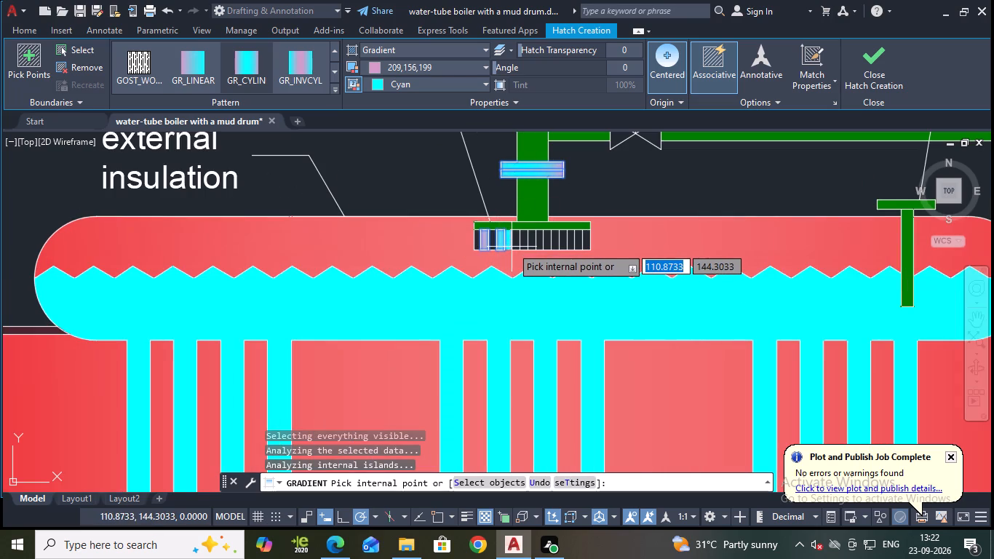
{"action": "left_click", "coordinate": [517, 247]}
{"action": "left_click", "coordinate": [535, 245]}
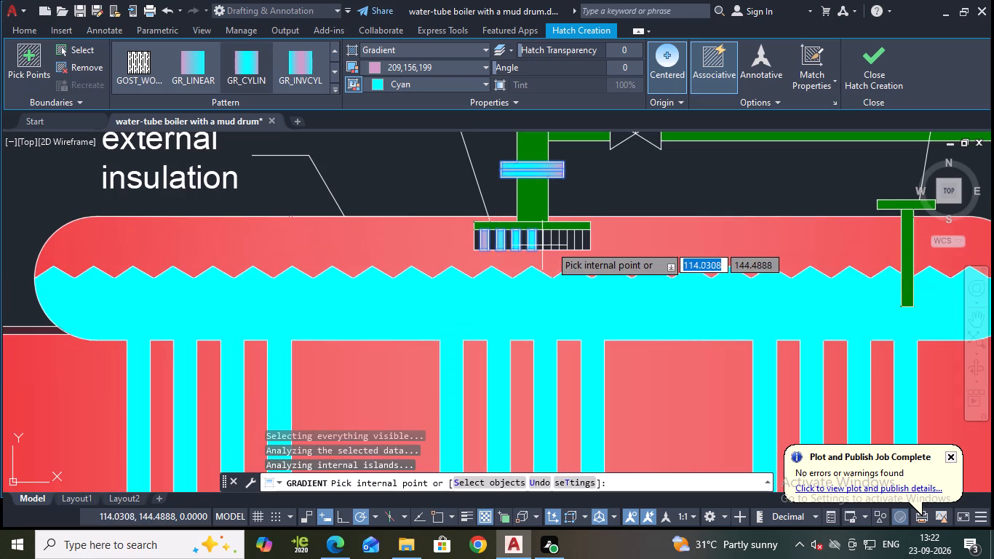
{"action": "left_click", "coordinate": [548, 244]}
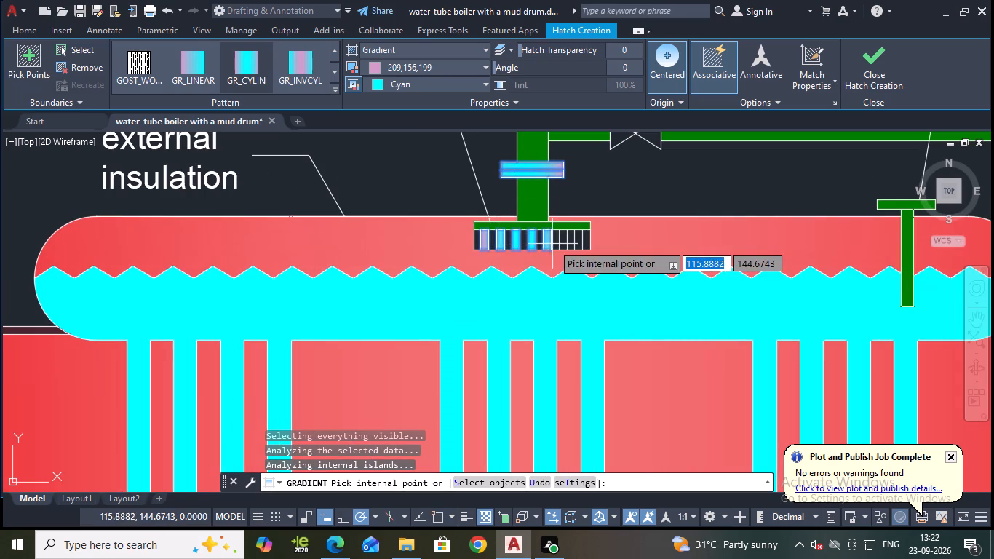
{"action": "left_click", "coordinate": [561, 244]}
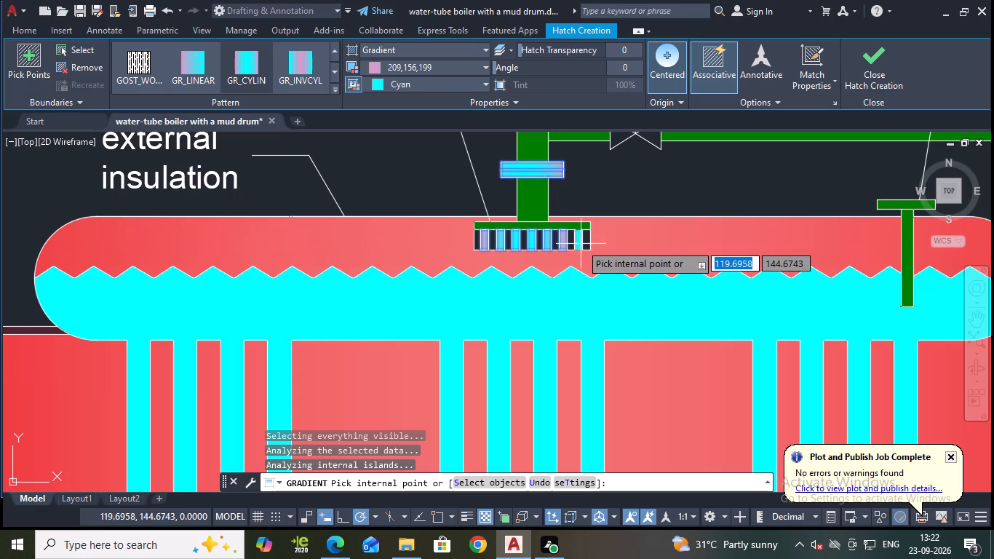
{"action": "left_click", "coordinate": [581, 244]}
Fill alternate strips of the side view's mist pad with the same 209,156,199 and Cyan gradient and finish the fill.
{"action": "scroll", "coordinate": [669, 228], "scroll_direction": "down", "scroll_amount": 4}
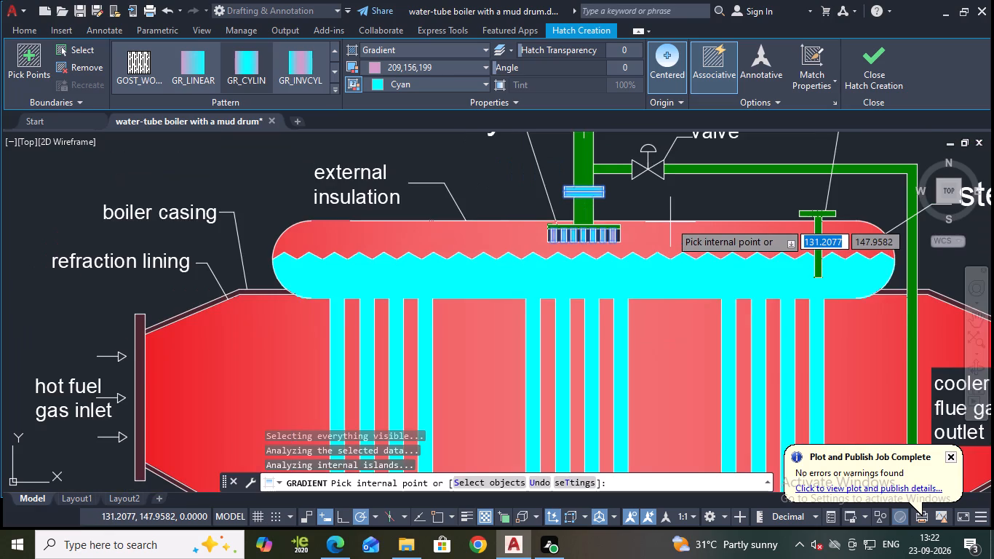
{"action": "middle_click_drag", "start_coordinate": [880, 241], "coordinate": [582, 230]}
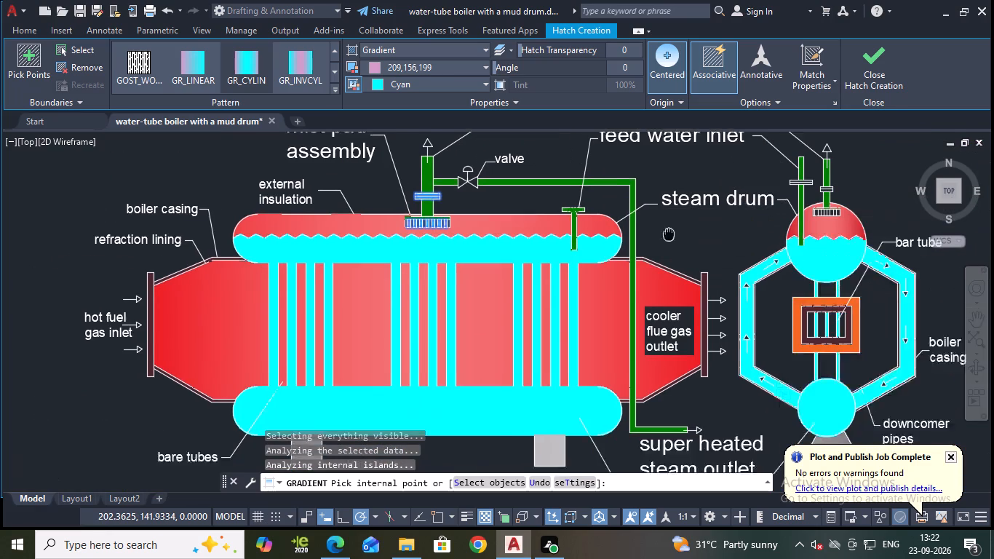
{"action": "middle_click_drag", "start_coordinate": [582, 230], "coordinate": [455, 226]}
{"action": "scroll", "coordinate": [580, 201], "scroll_direction": "up", "scroll_amount": 3}
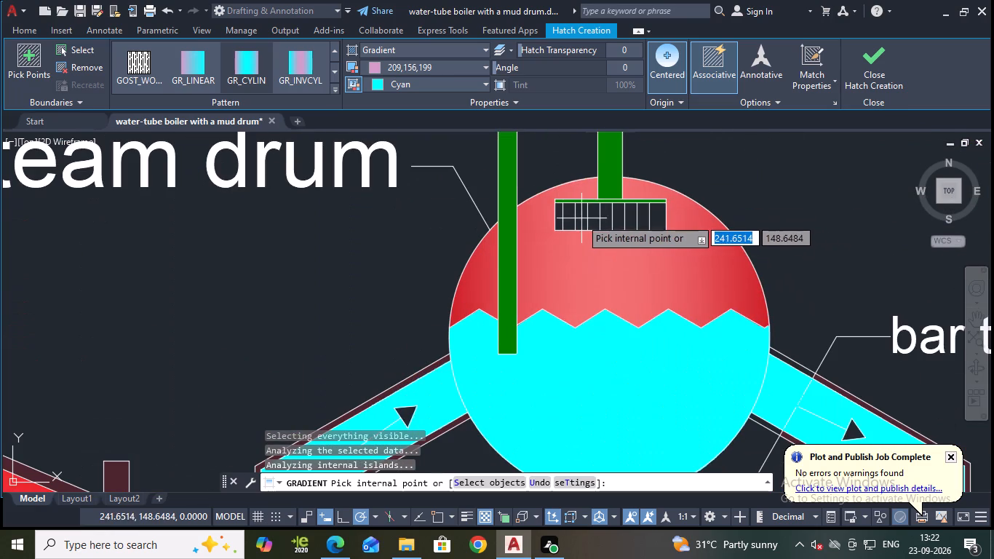
{"action": "left_click", "coordinate": [569, 214]}
{"action": "left_click", "coordinate": [595, 216]}
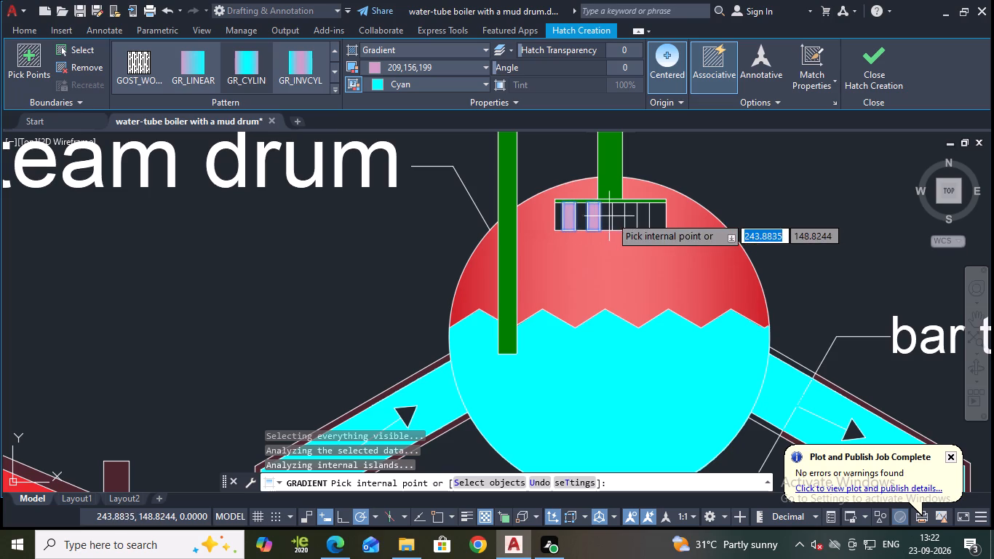
{"action": "left_click", "coordinate": [616, 216]}
{"action": "left_click", "coordinate": [643, 215]}
{"action": "left_click", "coordinate": [867, 66]}
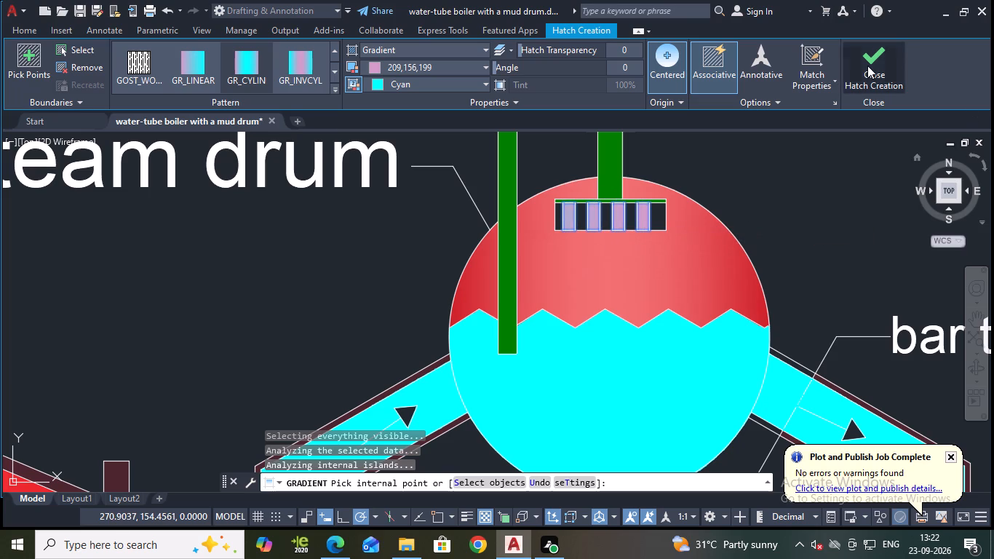
Fill the flanges on the side view's feed water inlet and steam outlet pipes with a gradient using 209,156,199 and Cyan.
{"action": "scroll", "coordinate": [814, 230], "scroll_direction": "down", "scroll_amount": 2}
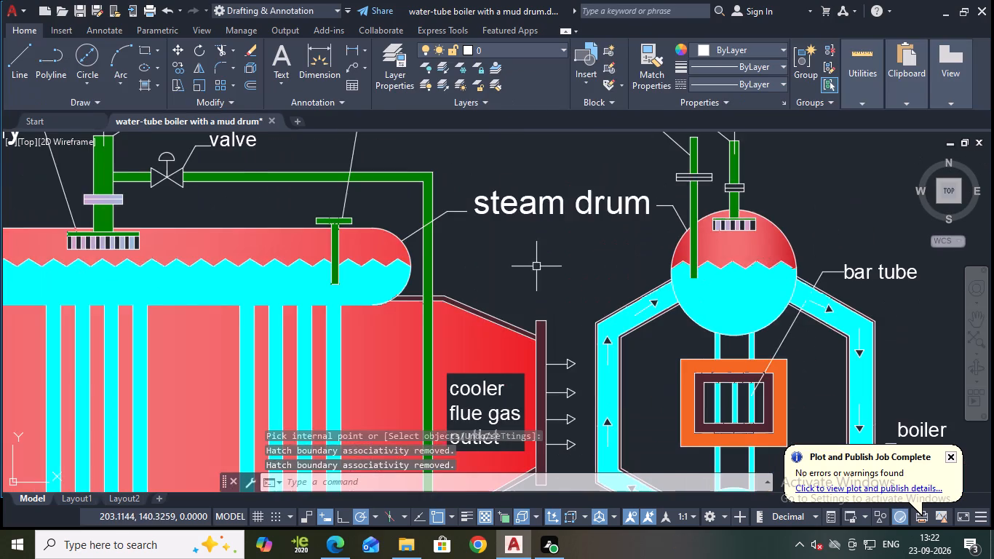
{"action": "scroll", "coordinate": [536, 266], "scroll_direction": "down", "scroll_amount": 1}
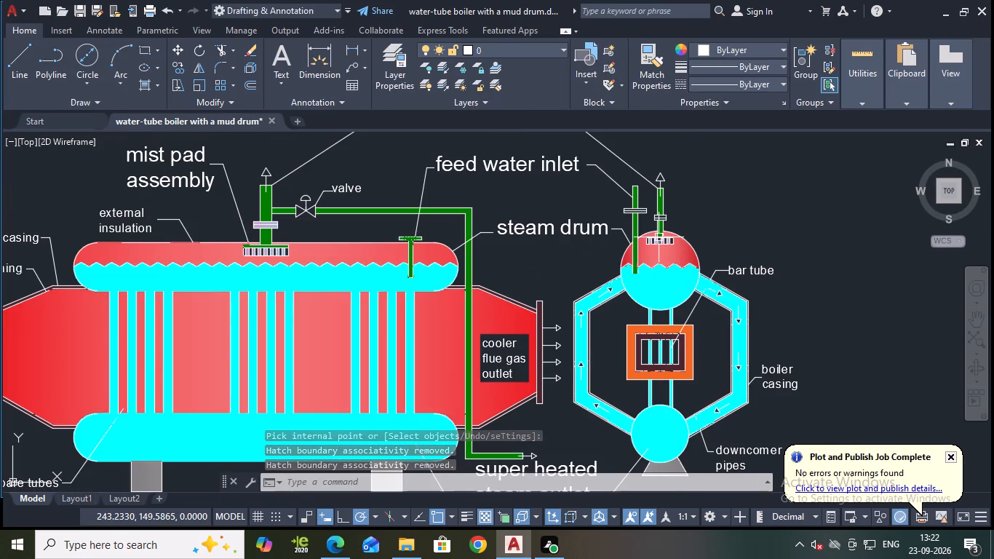
{"action": "left_click", "coordinate": [142, 79]}
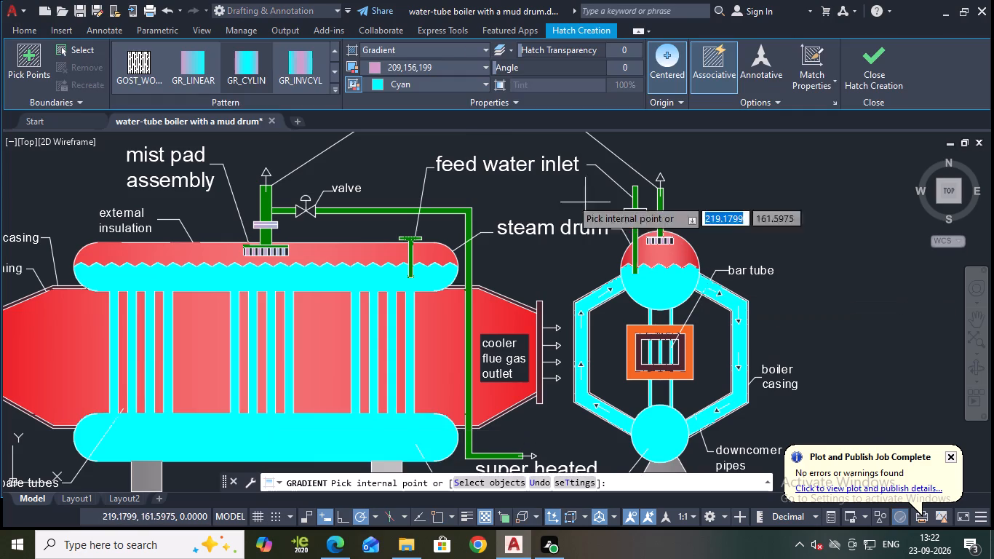
{"action": "scroll", "coordinate": [641, 218], "scroll_direction": "up", "scroll_amount": 3}
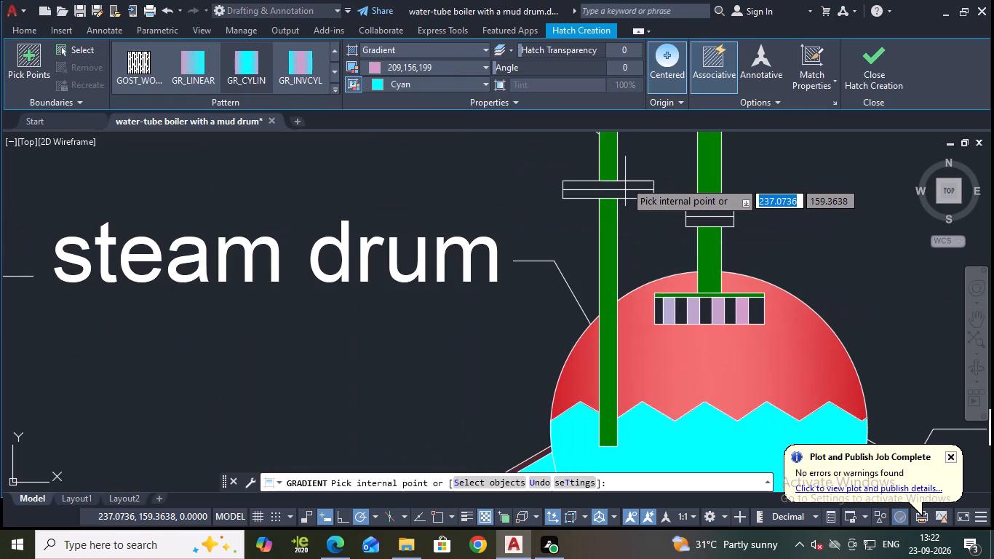
{"action": "left_click", "coordinate": [624, 182]}
{"action": "left_click", "coordinate": [625, 192]}
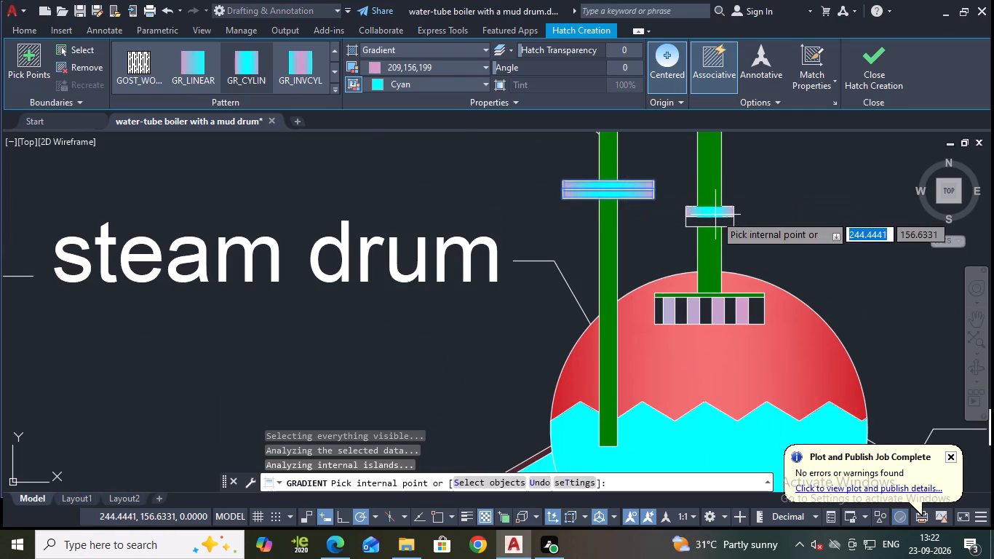
{"action": "left_click", "coordinate": [715, 215]}
{"action": "left_click", "coordinate": [714, 221]}
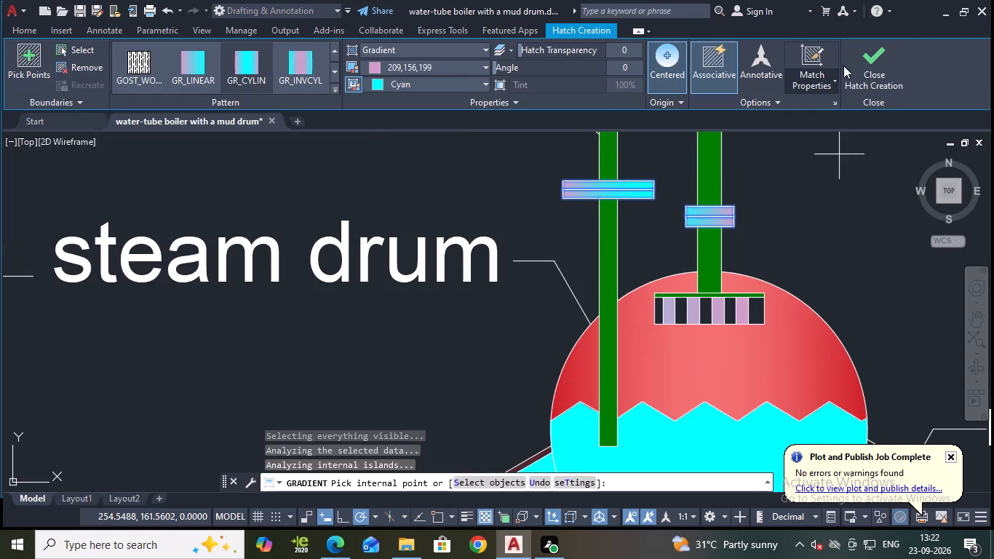
{"action": "left_click", "coordinate": [851, 67]}
Save the drawing.
{"action": "scroll", "coordinate": [752, 233], "scroll_direction": "down", "scroll_amount": 3}
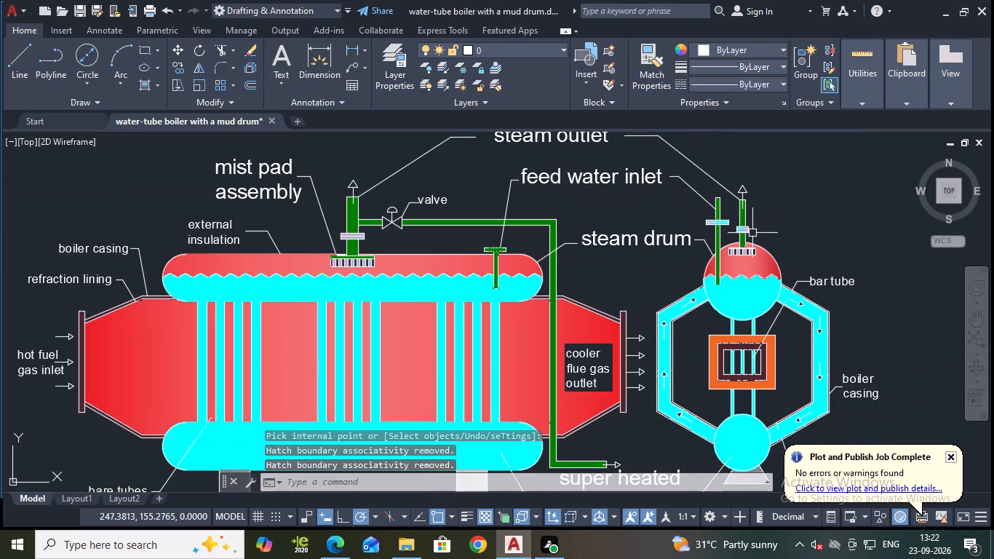
{"action": "key", "text": "ctrl+s"}
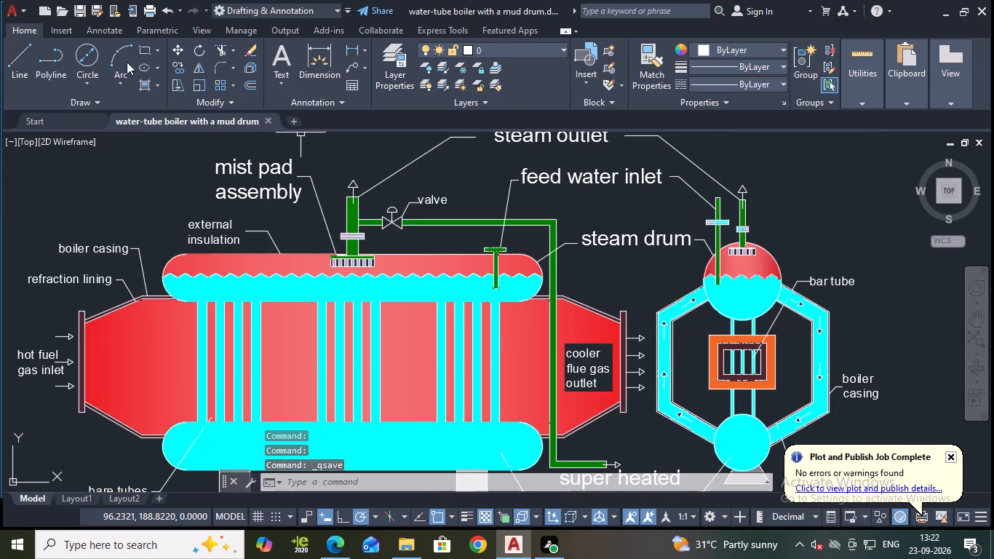
Fill both triangles and the domed top of the front view's valve with a gradient using 147,39,143 and 205,32,39.
{"action": "left_click", "coordinate": [134, 89]}
{"action": "left_click", "coordinate": [139, 87]}
{"action": "left_click", "coordinate": [455, 71]}
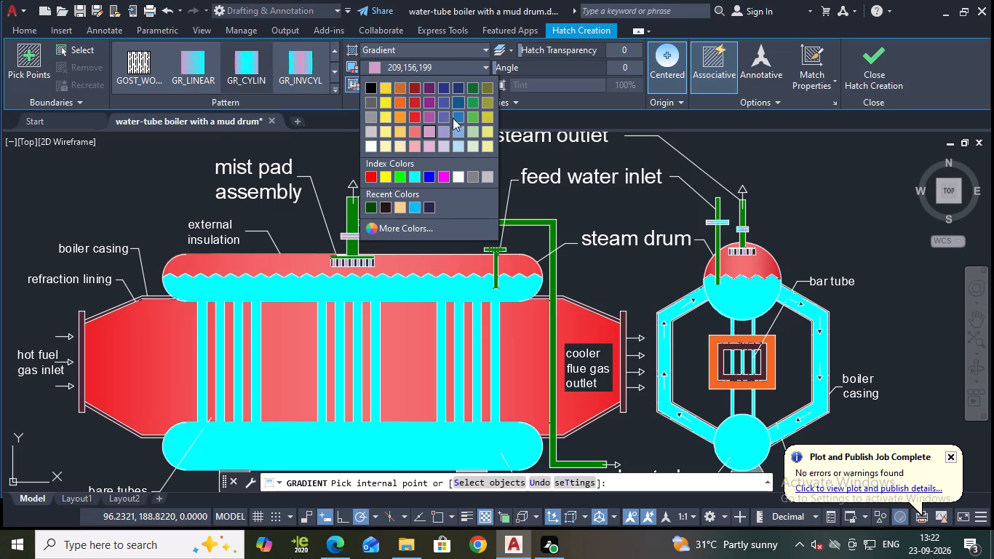
{"action": "left_click", "coordinate": [428, 105]}
{"action": "left_click", "coordinate": [411, 84]}
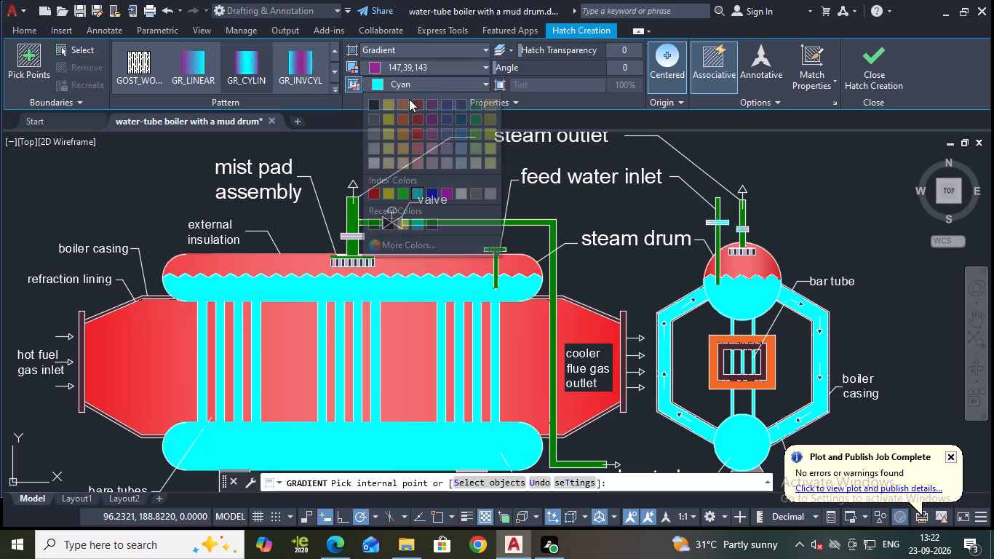
{"action": "left_click", "coordinate": [420, 116]}
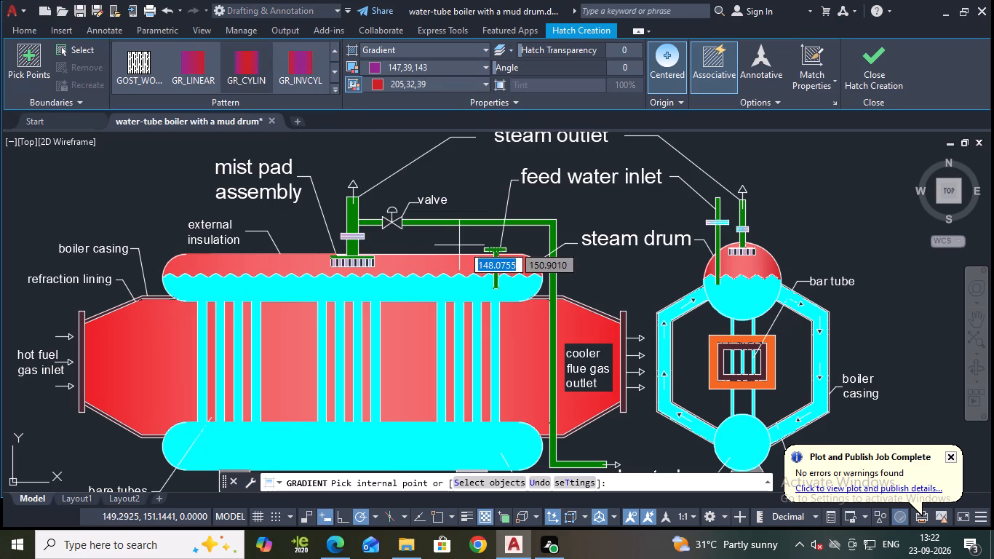
{"action": "scroll", "coordinate": [397, 229], "scroll_direction": "up", "scroll_amount": 2}
{"action": "left_click", "coordinate": [369, 217]}
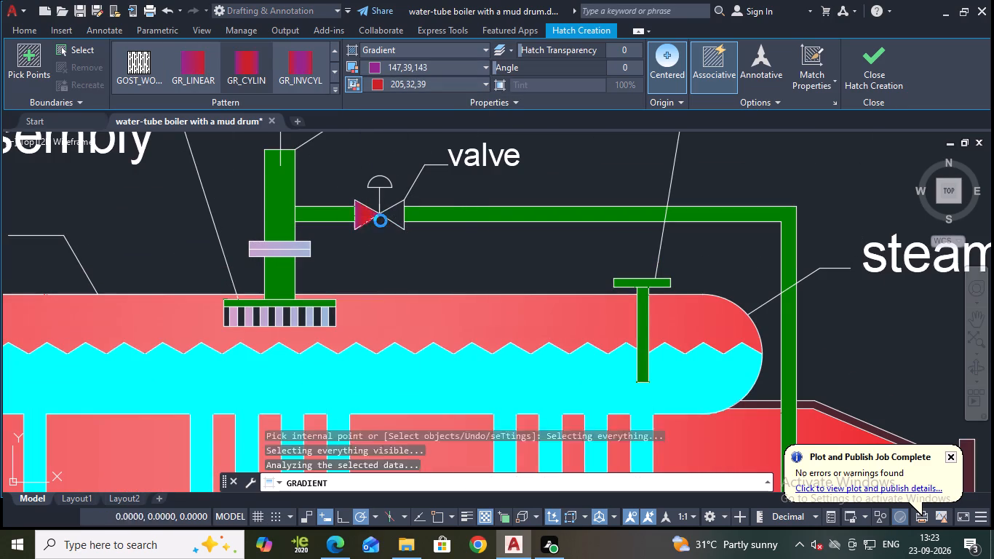
{"action": "left_click", "coordinate": [399, 216]}
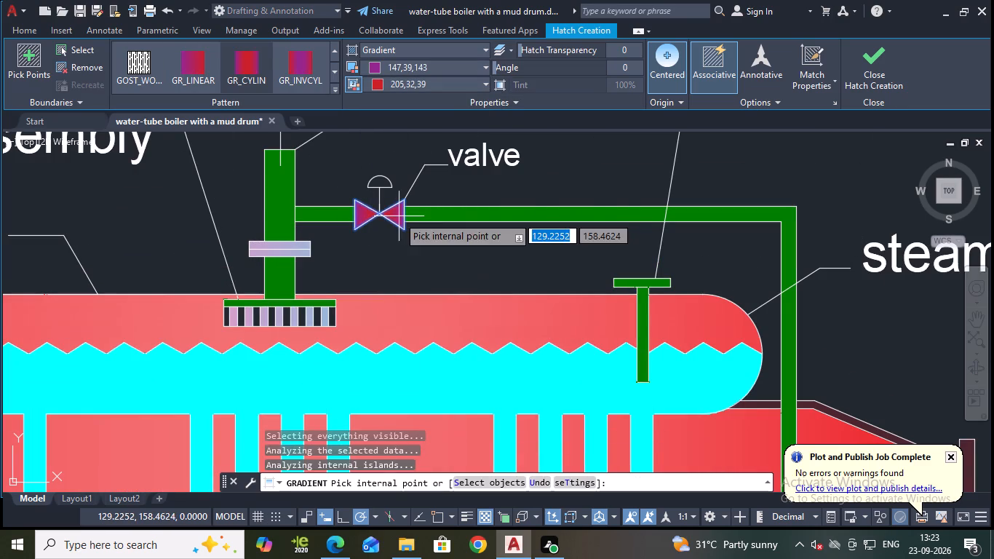
{"action": "left_click", "coordinate": [378, 178]}
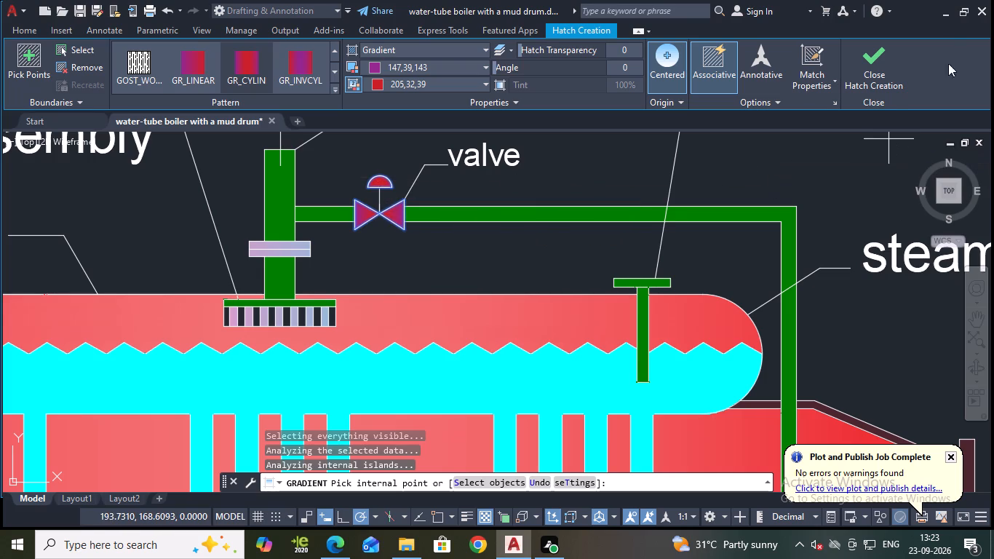
{"action": "left_click", "coordinate": [883, 66]}
Save the drawing with the coloured valve.
{"action": "scroll", "coordinate": [883, 66], "scroll_direction": "down", "scroll_amount": 3}
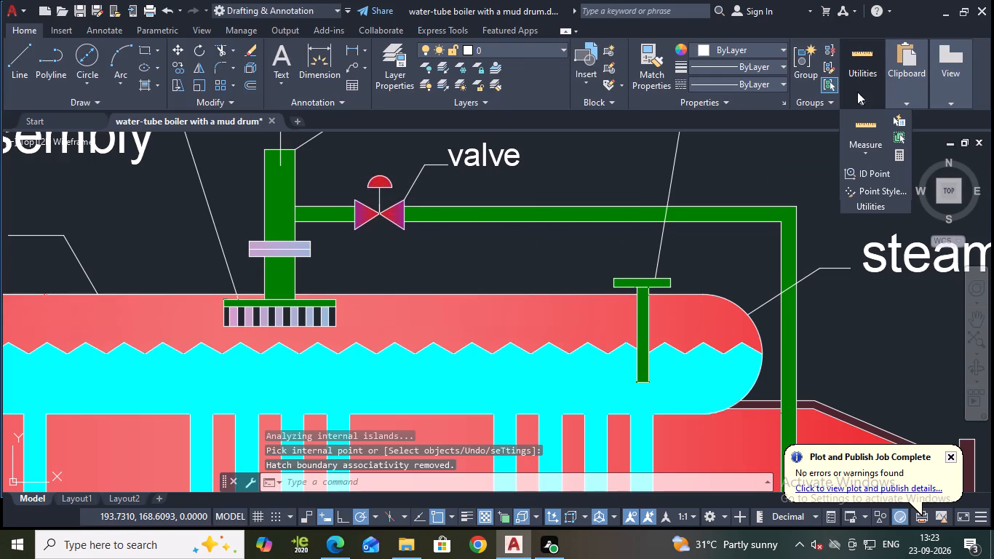
{"action": "scroll", "coordinate": [803, 162], "scroll_direction": "down", "scroll_amount": 2}
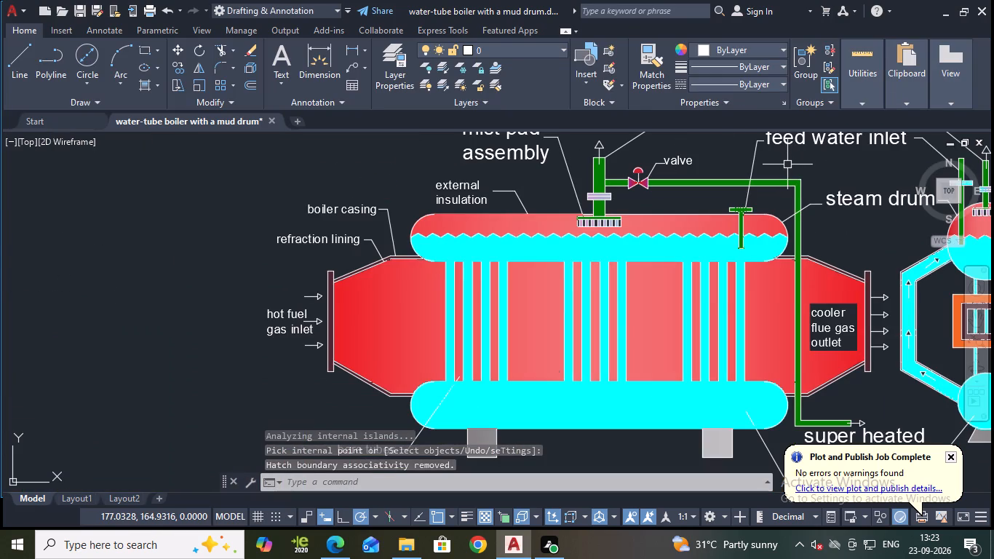
{"action": "scroll", "coordinate": [655, 173], "scroll_direction": "up", "scroll_amount": 2}
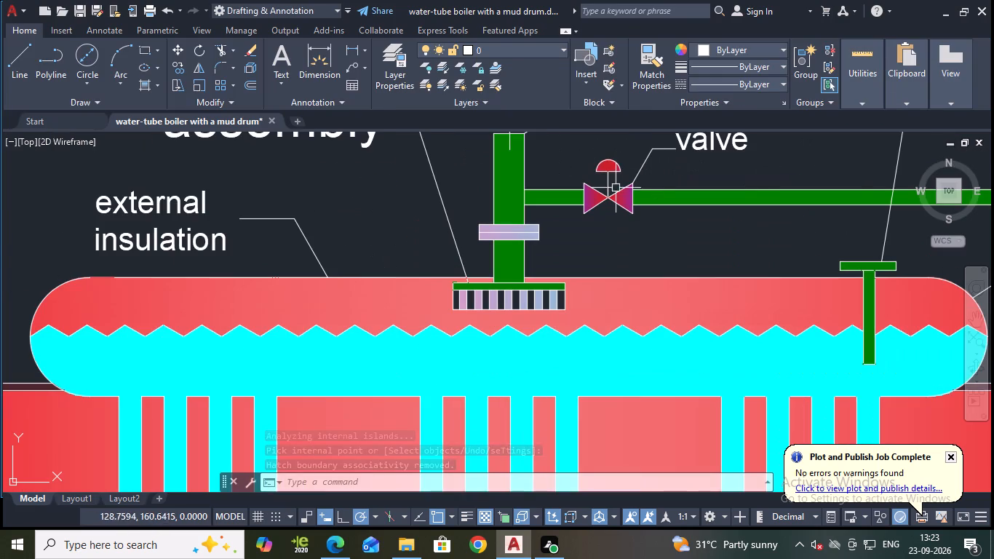
{"action": "key", "text": "ctrl+s"}
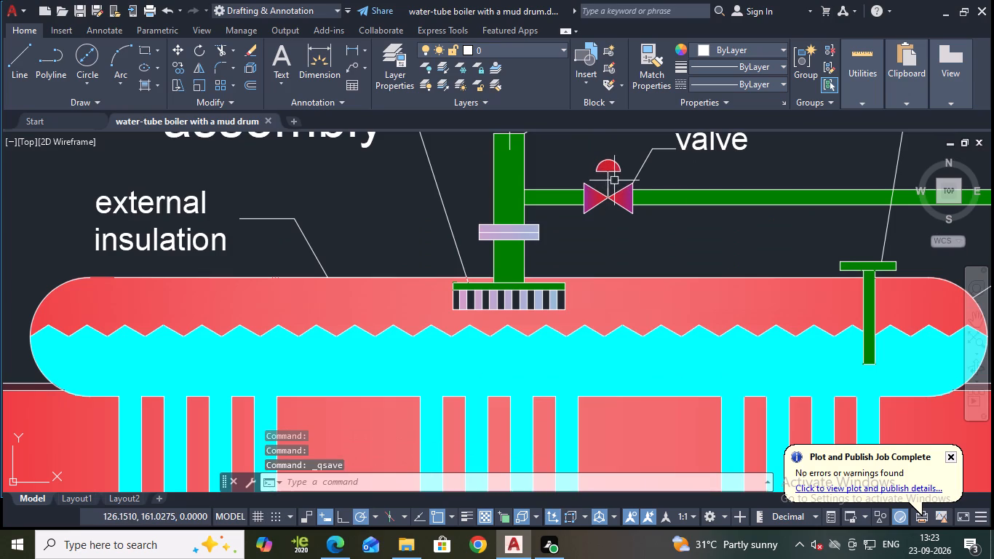
{"action": "scroll", "coordinate": [721, 218], "scroll_direction": "down", "scroll_amount": 3}
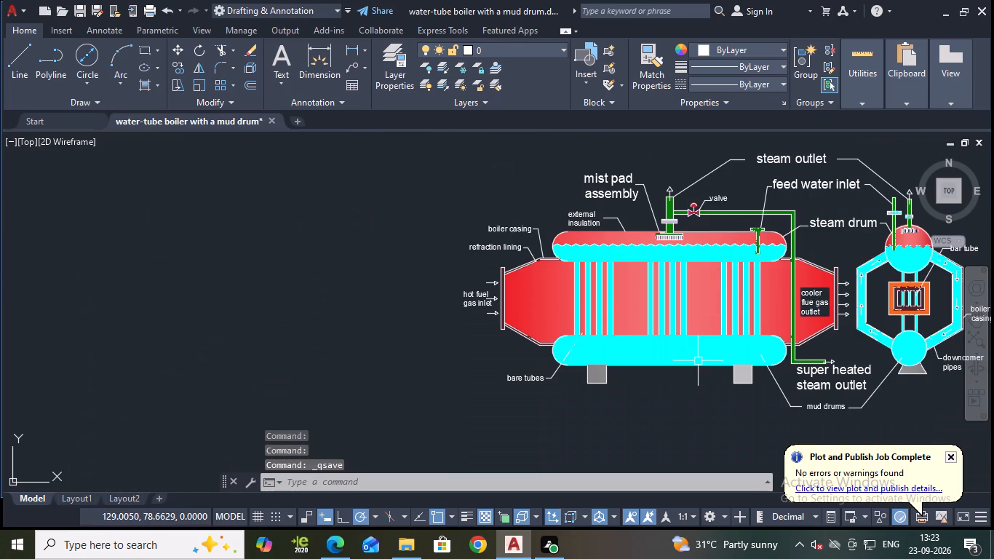
Set up a new gradient fill with both gradient colours set to Blue.
{"action": "middle_click_drag", "start_coordinate": [727, 407], "coordinate": [519, 383]}
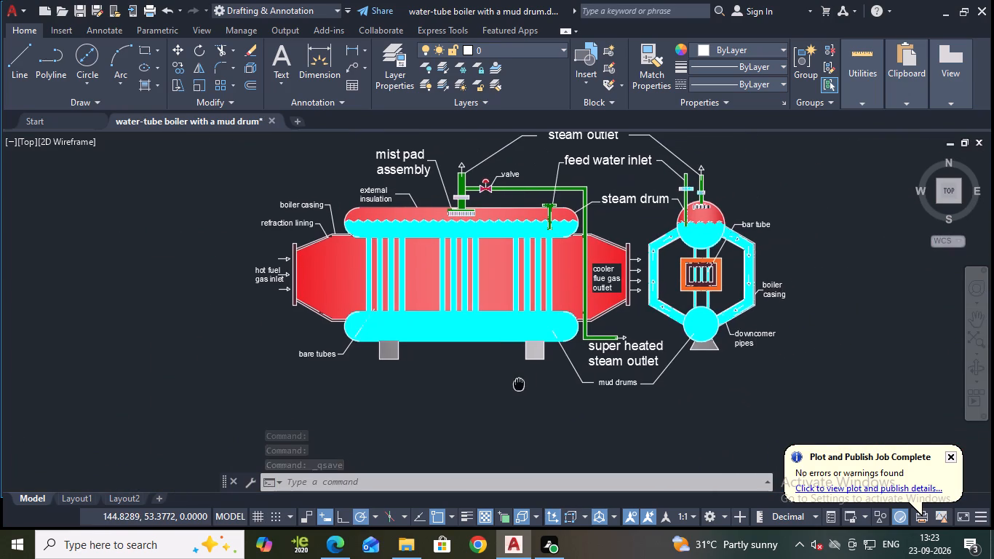
{"action": "middle_click_drag", "start_coordinate": [519, 383], "coordinate": [492, 390]}
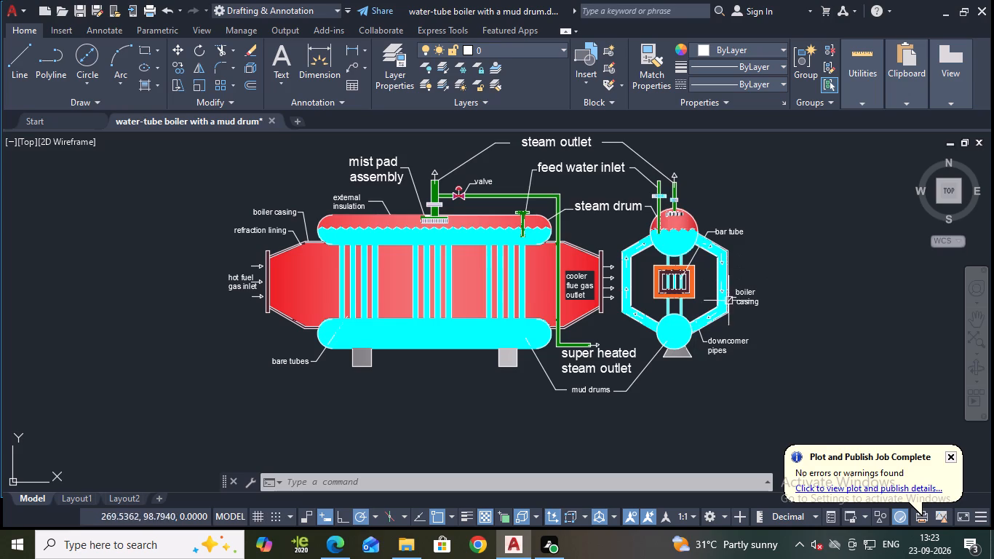
{"action": "scroll", "coordinate": [753, 229], "scroll_direction": "up", "scroll_amount": 1}
{"action": "middle_click_drag", "start_coordinate": [768, 221], "coordinate": [752, 258]}
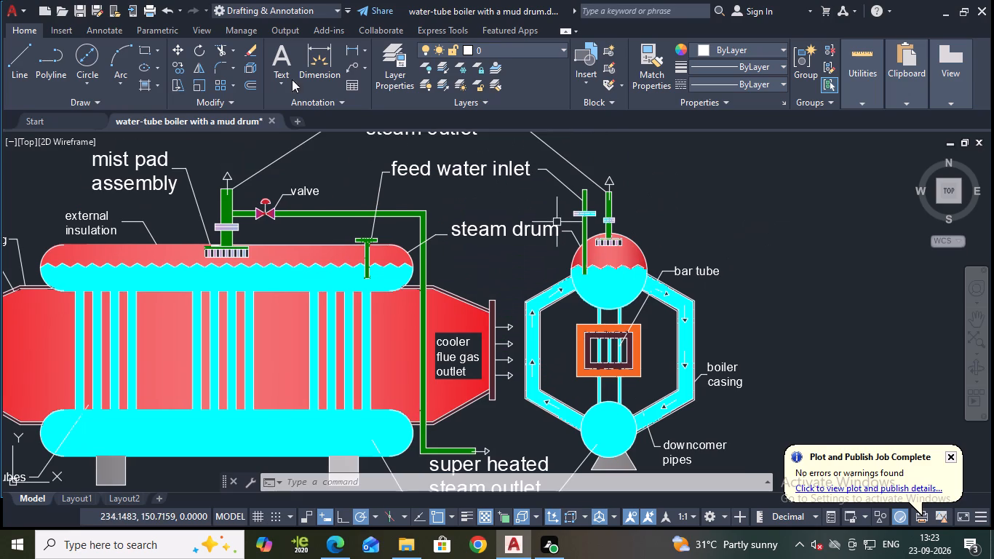
{"action": "left_click", "coordinate": [139, 85]}
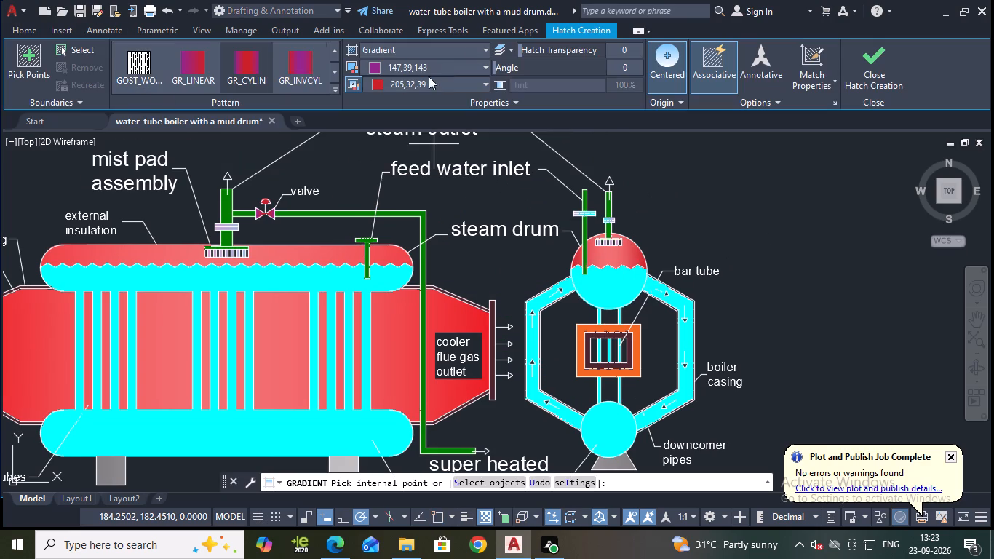
{"action": "left_click", "coordinate": [440, 71]}
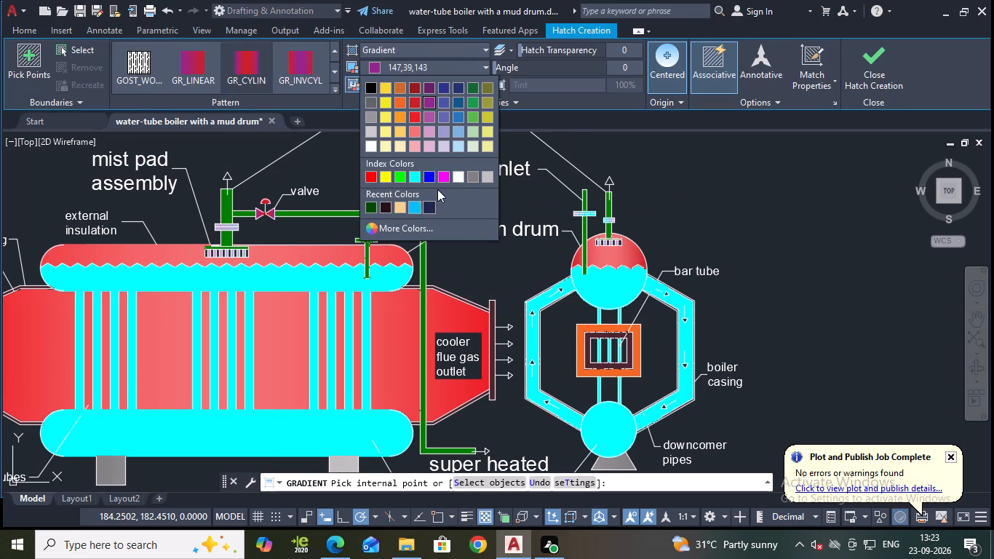
{"action": "left_click", "coordinate": [431, 178]}
{"action": "left_click", "coordinate": [410, 79]}
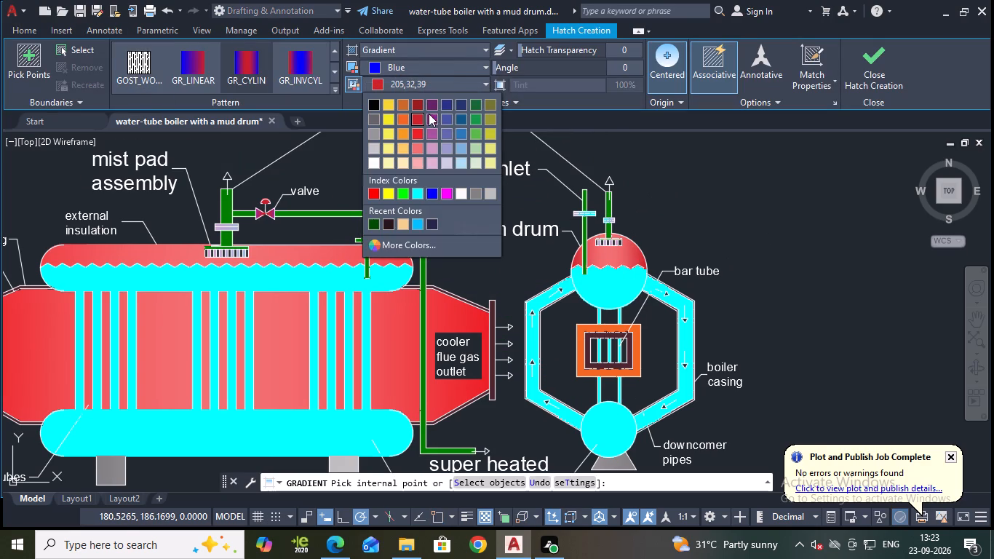
{"action": "left_click", "coordinate": [434, 190]}
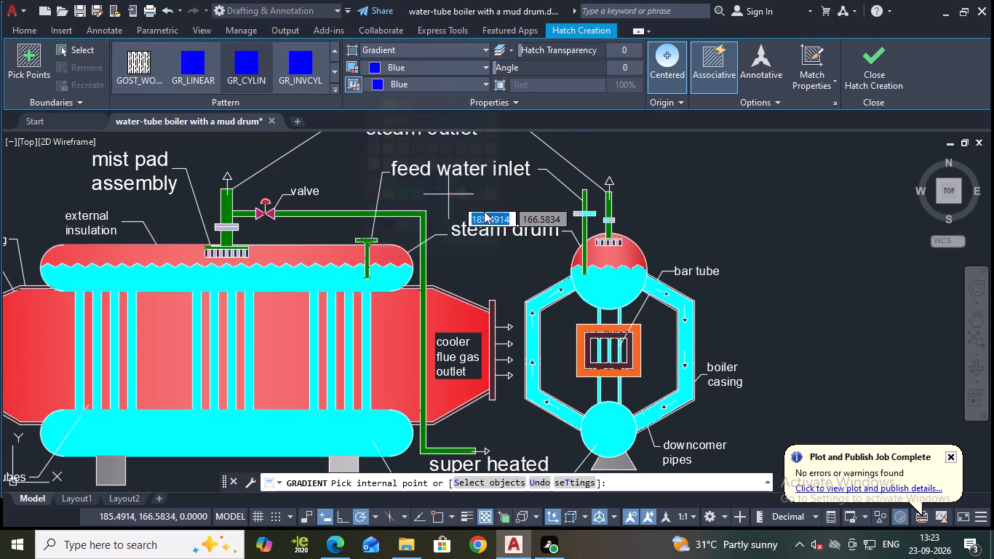
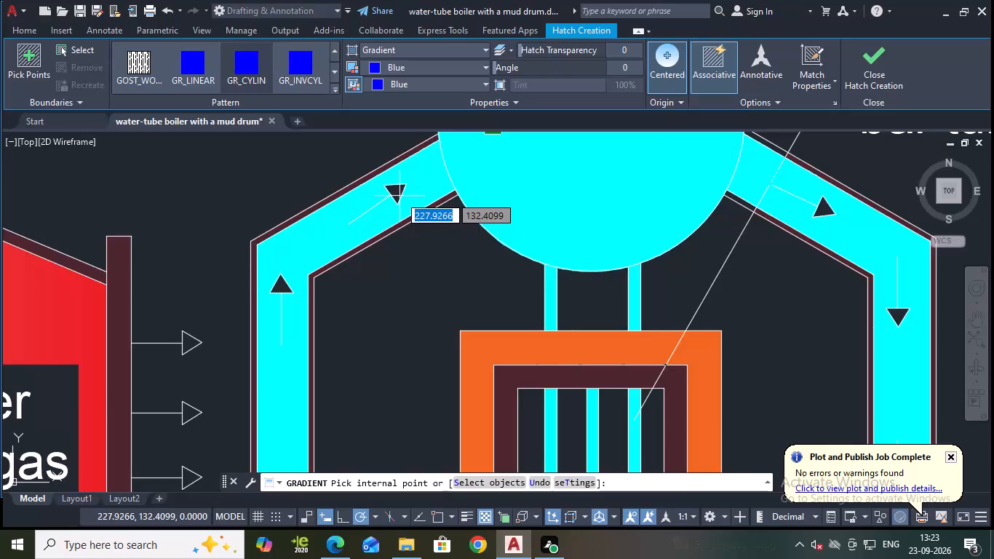
Fill the front view's flow arrowheads in both upper sloping pipes, the left vertical pipe and the lower-left pipe with the Blue gradient.
{"action": "left_click", "coordinate": [395, 192]}
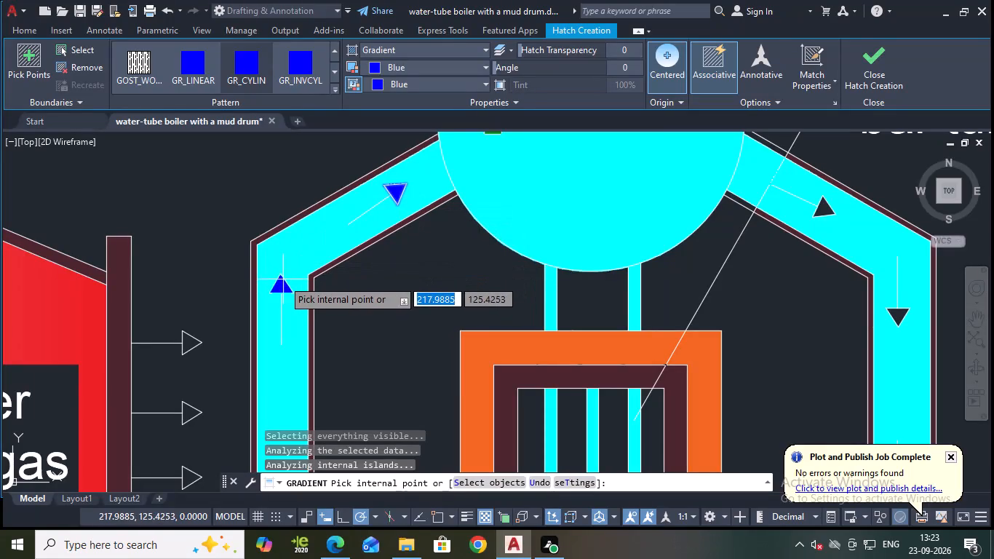
{"action": "left_click", "coordinate": [281, 281]}
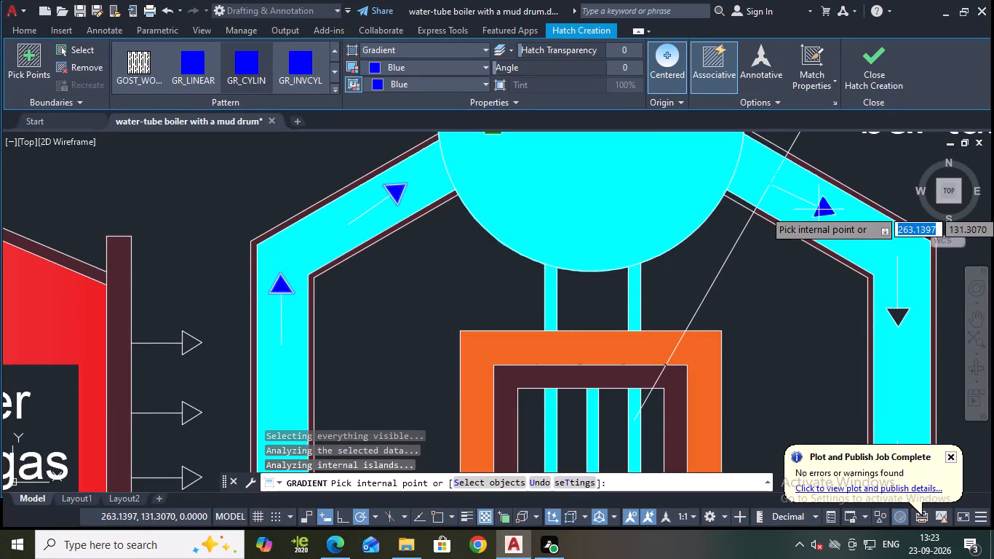
{"action": "left_click", "coordinate": [819, 209]}
{"action": "scroll", "coordinate": [806, 317], "scroll_direction": "down", "scroll_amount": 2}
{"action": "middle_click_drag", "start_coordinate": [782, 312], "coordinate": [733, 223]}
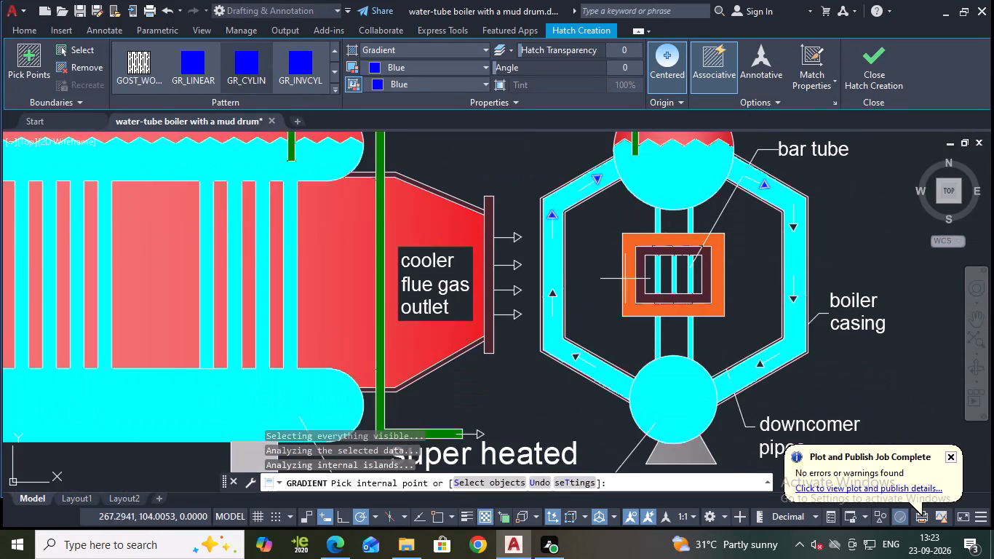
{"action": "scroll", "coordinate": [564, 290], "scroll_direction": "up", "scroll_amount": 4}
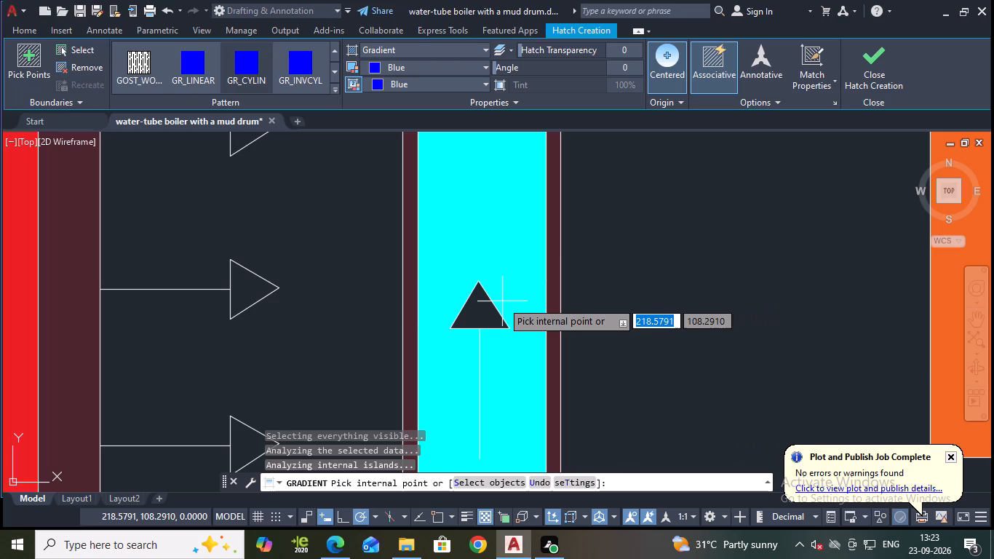
{"action": "left_click", "coordinate": [482, 311]}
{"action": "scroll", "coordinate": [624, 277], "scroll_direction": "down", "scroll_amount": 3}
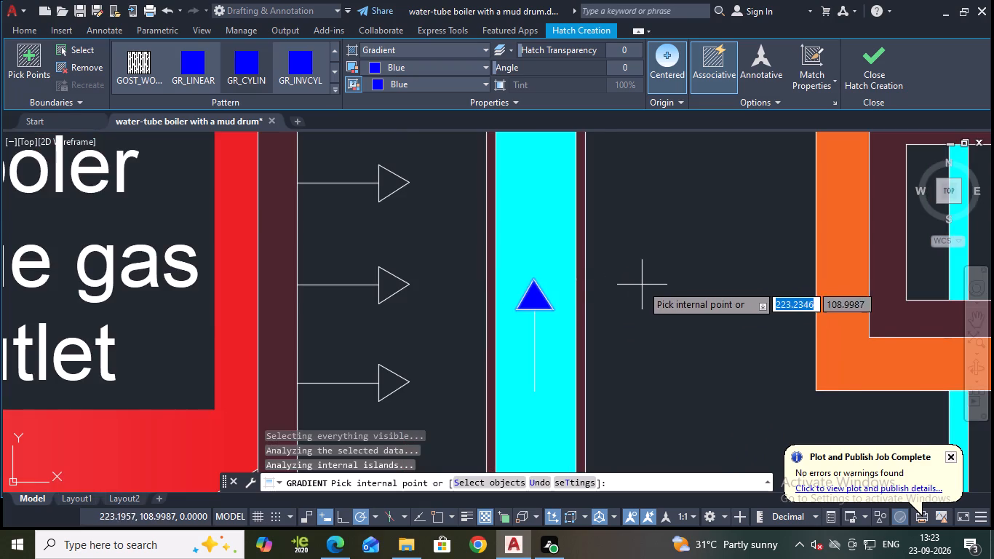
{"action": "scroll", "coordinate": [653, 289], "scroll_direction": "down", "scroll_amount": 2}
{"action": "middle_click_drag", "start_coordinate": [659, 292], "coordinate": [632, 87]}
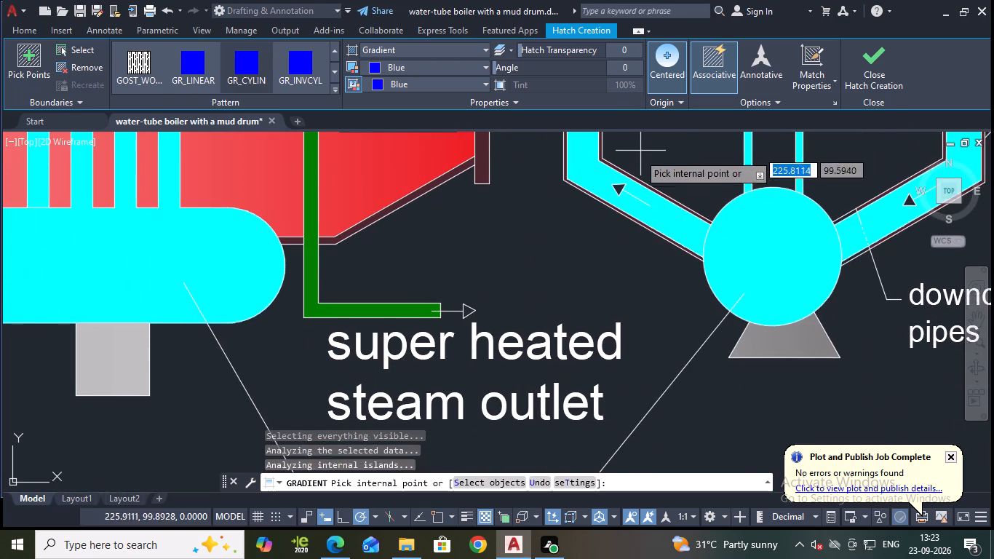
{"action": "scroll", "coordinate": [636, 162], "scroll_direction": "up", "scroll_amount": 3}
{"action": "left_click", "coordinate": [565, 264]}
Fill the remaining arrowheads in the front view's lower-right sloping pipe and right vertical pipe with the Blue gradient and finish the hatch.
{"action": "scroll", "coordinate": [664, 232], "scroll_direction": "down", "scroll_amount": 5}
{"action": "scroll", "coordinate": [729, 202], "scroll_direction": "down", "scroll_amount": 1}
{"action": "middle_click_drag", "start_coordinate": [730, 202], "coordinate": [688, 203]}
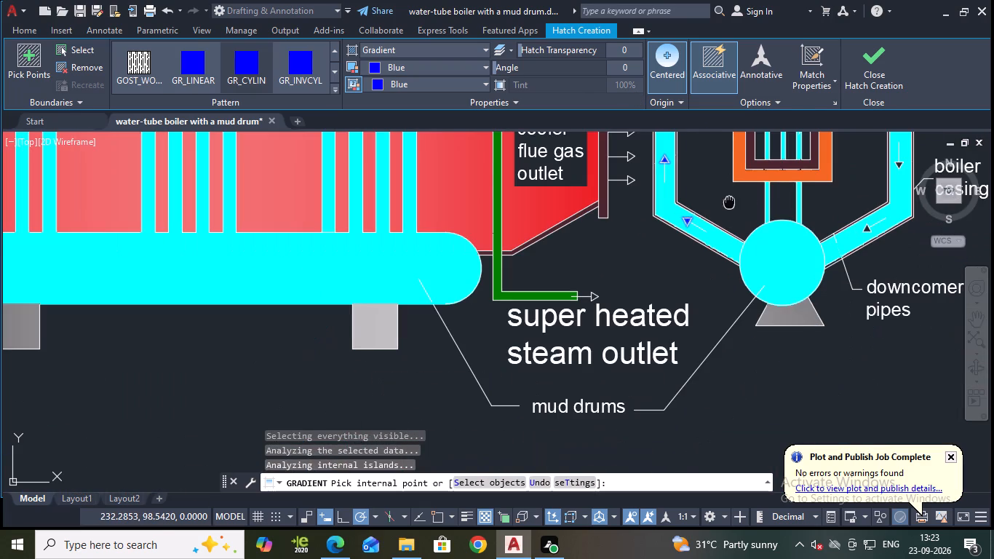
{"action": "middle_click_drag", "start_coordinate": [688, 203], "coordinate": [554, 239]}
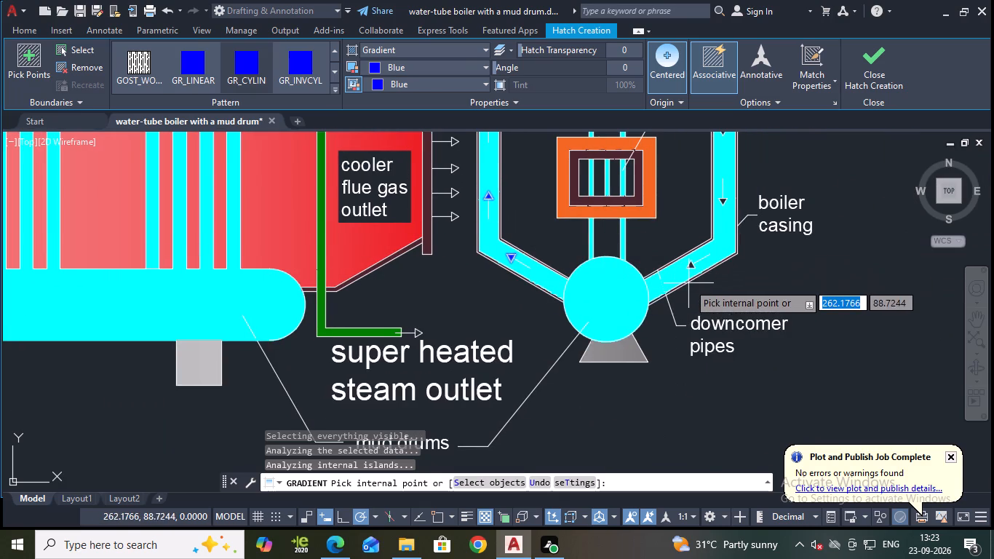
{"action": "scroll", "coordinate": [688, 283], "scroll_direction": "up", "scroll_amount": 3}
{"action": "left_click", "coordinate": [693, 213]}
{"action": "scroll", "coordinate": [721, 225], "scroll_direction": "down", "scroll_amount": 3}
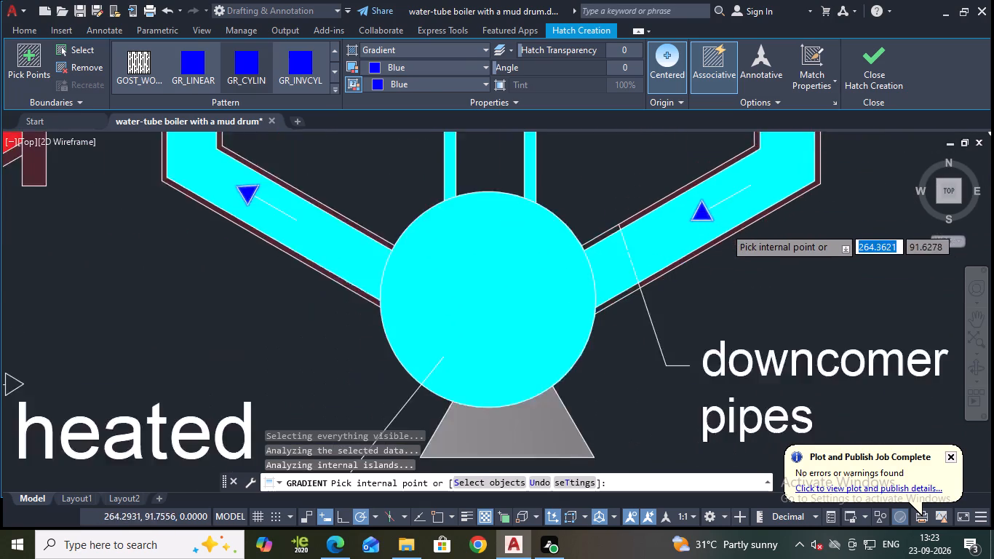
{"action": "scroll", "coordinate": [733, 231], "scroll_direction": "down", "scroll_amount": 2}
{"action": "middle_click_drag", "start_coordinate": [791, 191], "coordinate": [756, 240]}
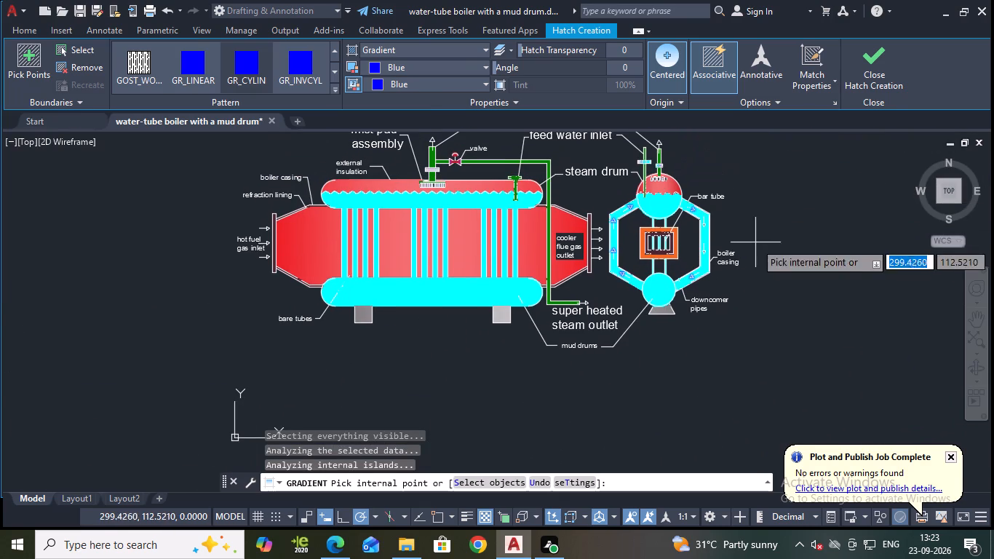
{"action": "scroll", "coordinate": [704, 238], "scroll_direction": "up", "scroll_amount": 3}
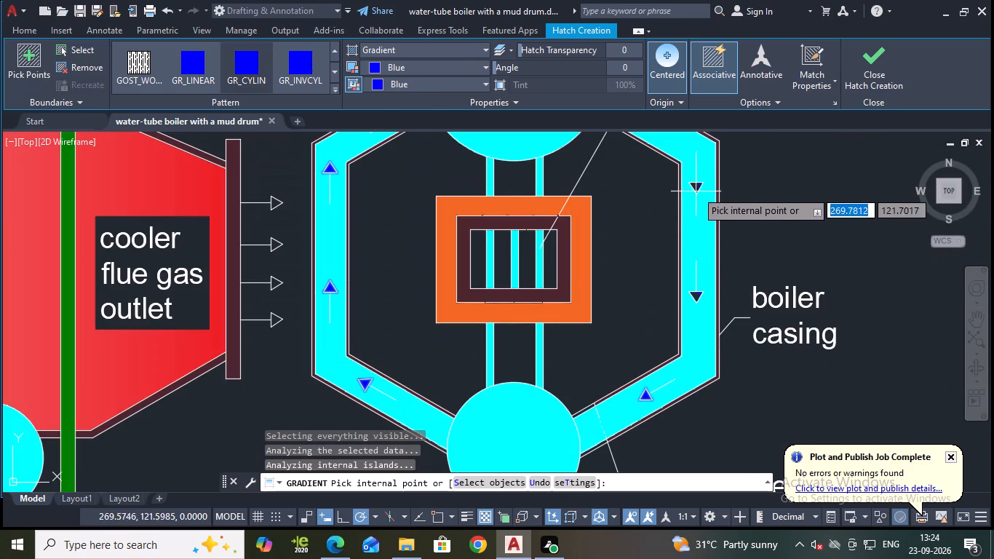
{"action": "left_click", "coordinate": [699, 186]}
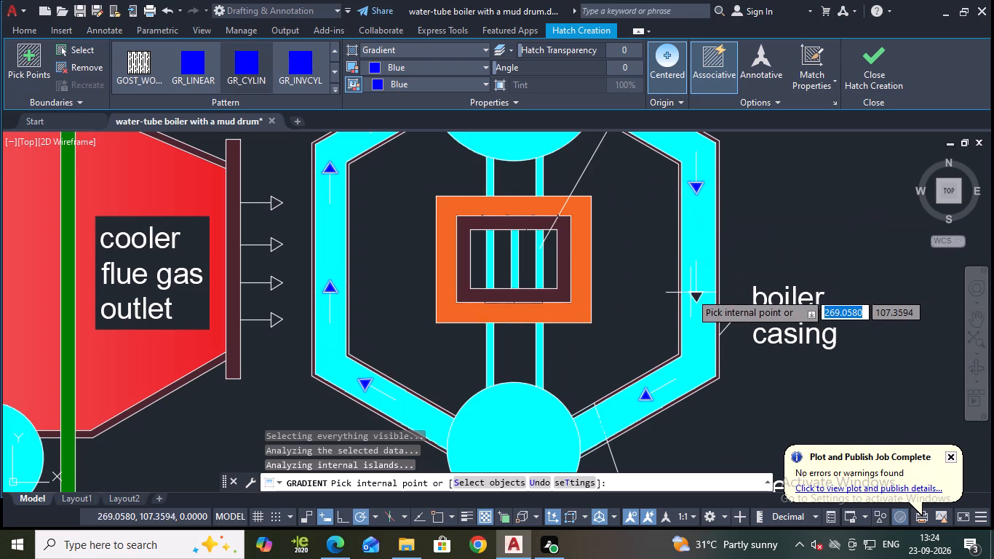
{"action": "left_click", "coordinate": [693, 294]}
{"action": "scroll", "coordinate": [739, 195], "scroll_direction": "down", "scroll_amount": 2}
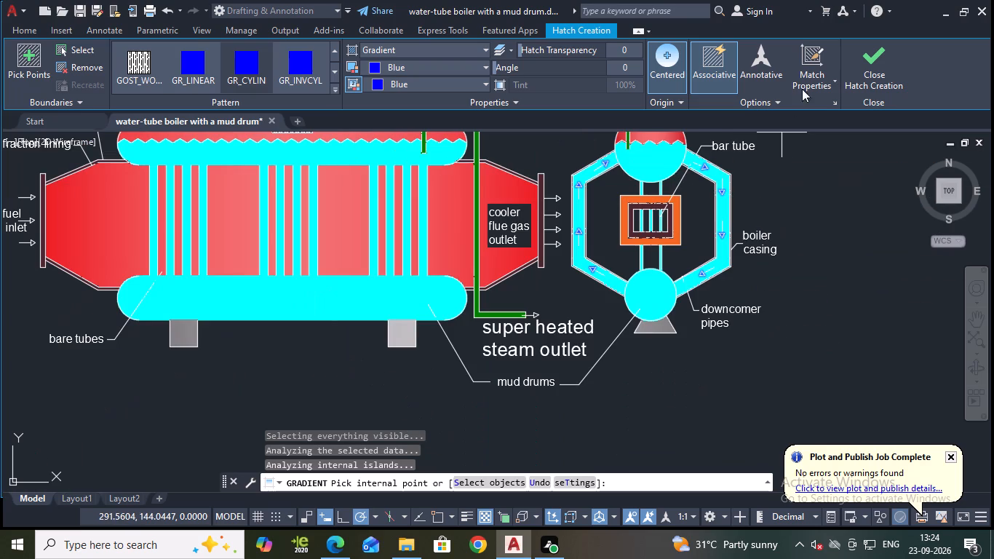
{"action": "left_click", "coordinate": [888, 68]}
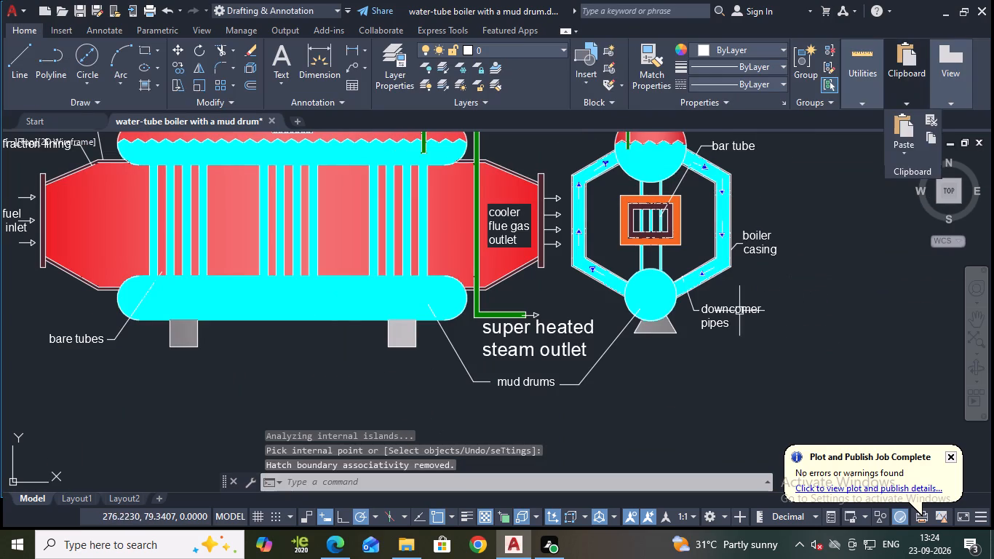
{"action": "key", "text": "Escape"}
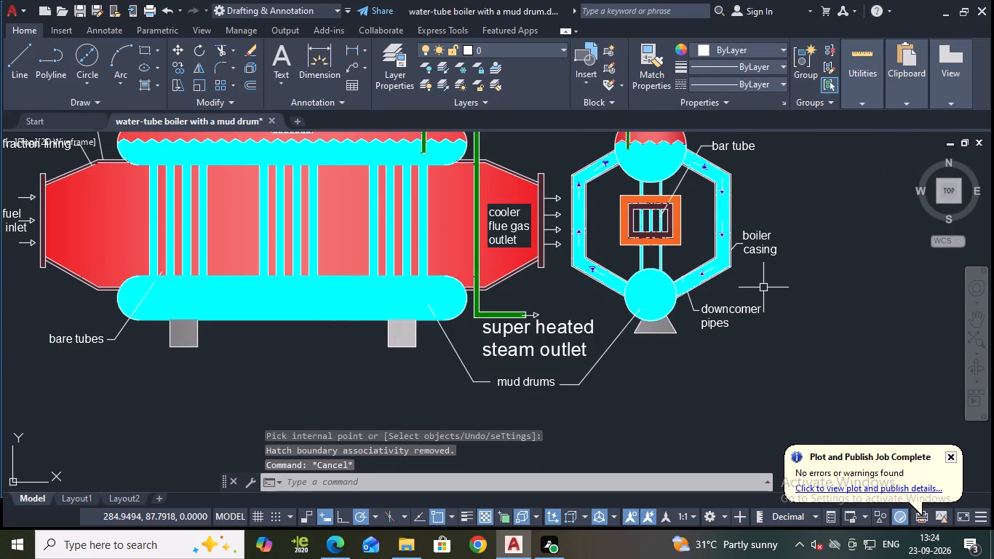
Save the drawing with the coloured flow arrowheads.
{"action": "key", "text": "ctrl+s"}
Turn on the drawing grid.
{"action": "middle_click_drag", "start_coordinate": [769, 197], "coordinate": [803, 237]}
{"action": "scroll", "coordinate": [798, 242], "scroll_direction": "down", "scroll_amount": 3}
{"action": "scroll", "coordinate": [795, 231], "scroll_direction": "up", "scroll_amount": 2}
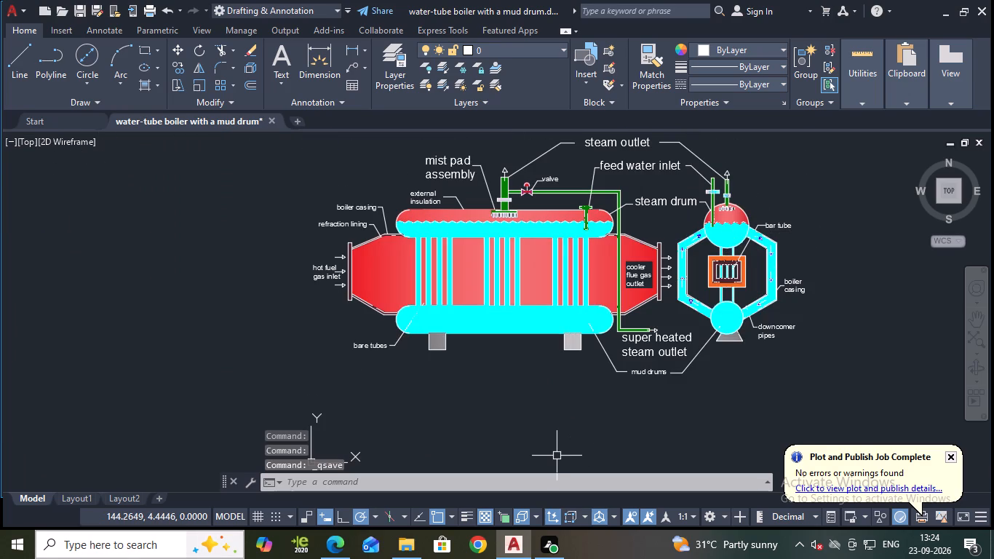
{"action": "left_click", "coordinate": [254, 515]}
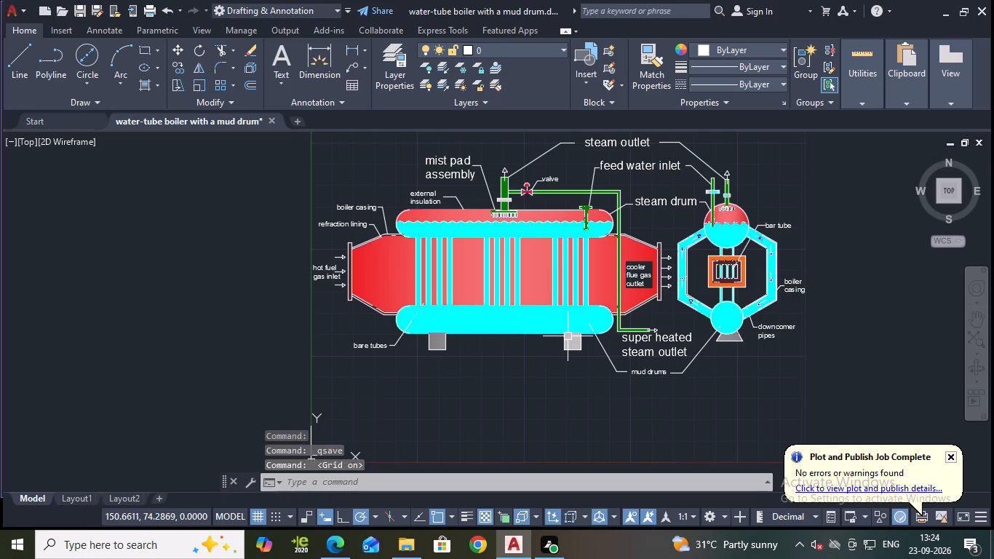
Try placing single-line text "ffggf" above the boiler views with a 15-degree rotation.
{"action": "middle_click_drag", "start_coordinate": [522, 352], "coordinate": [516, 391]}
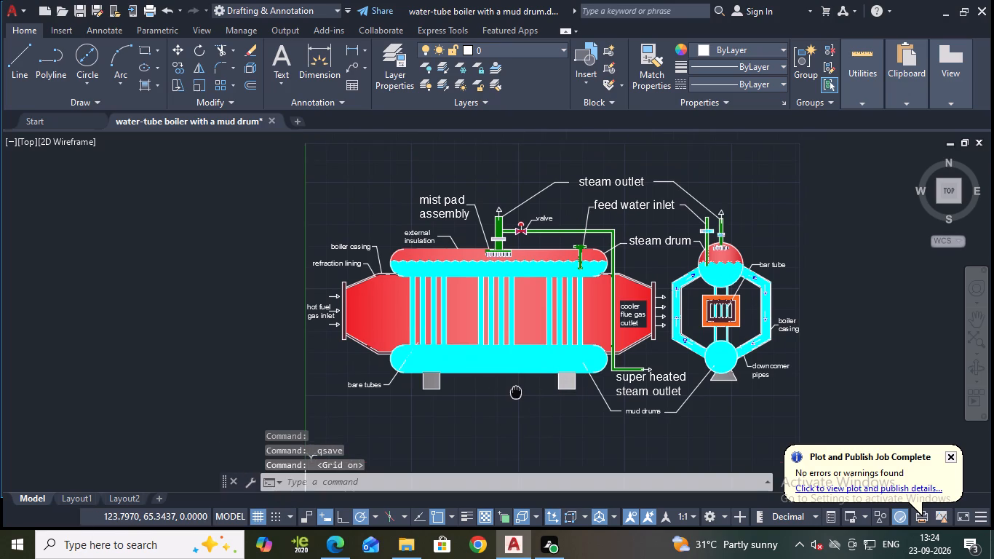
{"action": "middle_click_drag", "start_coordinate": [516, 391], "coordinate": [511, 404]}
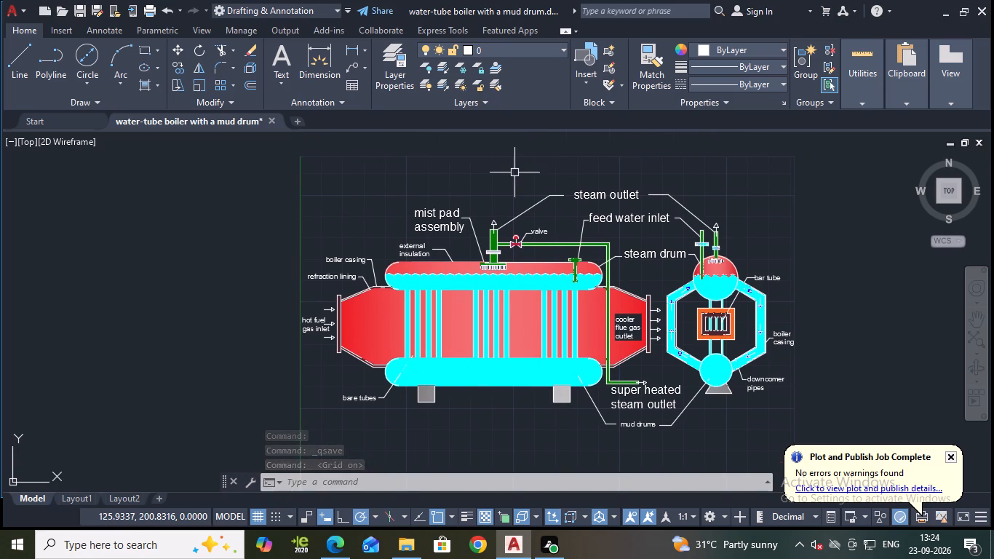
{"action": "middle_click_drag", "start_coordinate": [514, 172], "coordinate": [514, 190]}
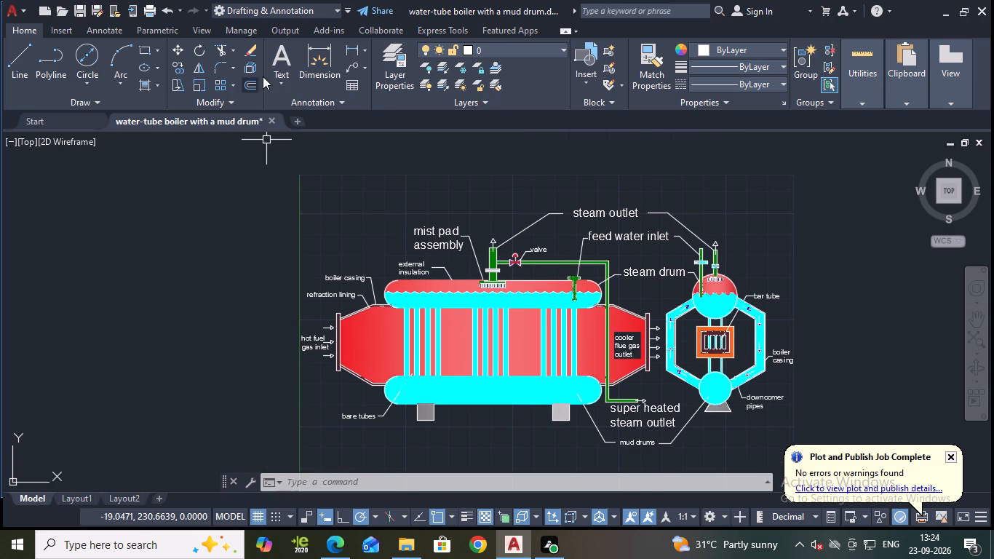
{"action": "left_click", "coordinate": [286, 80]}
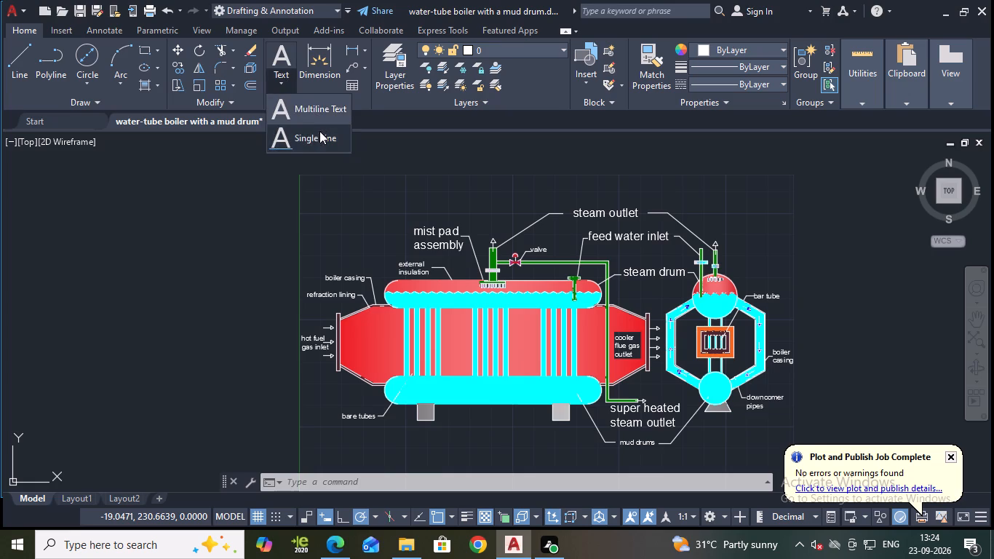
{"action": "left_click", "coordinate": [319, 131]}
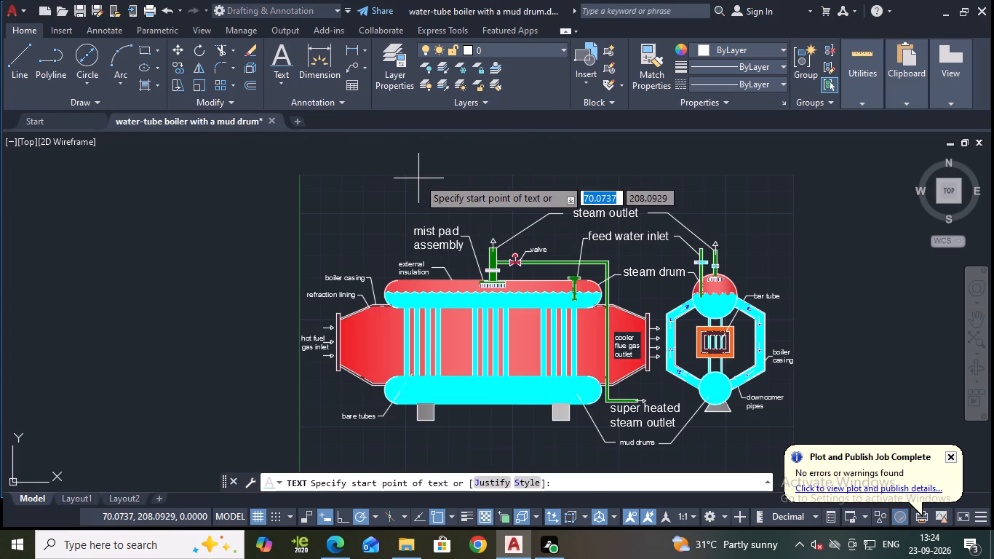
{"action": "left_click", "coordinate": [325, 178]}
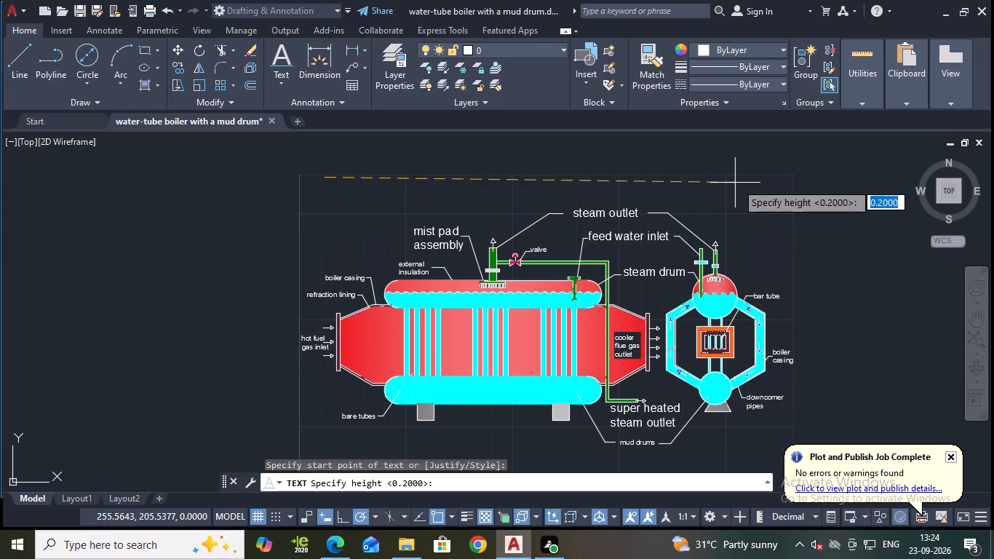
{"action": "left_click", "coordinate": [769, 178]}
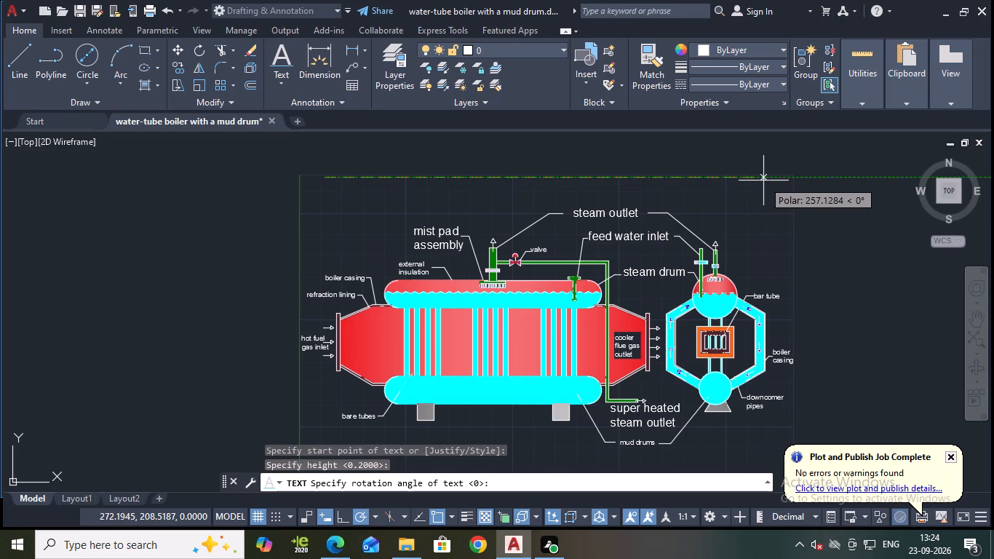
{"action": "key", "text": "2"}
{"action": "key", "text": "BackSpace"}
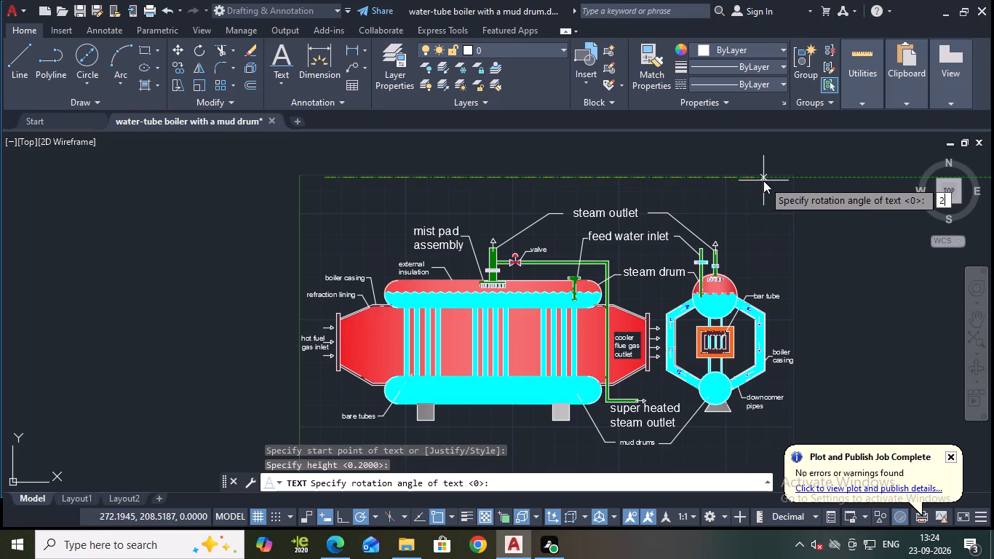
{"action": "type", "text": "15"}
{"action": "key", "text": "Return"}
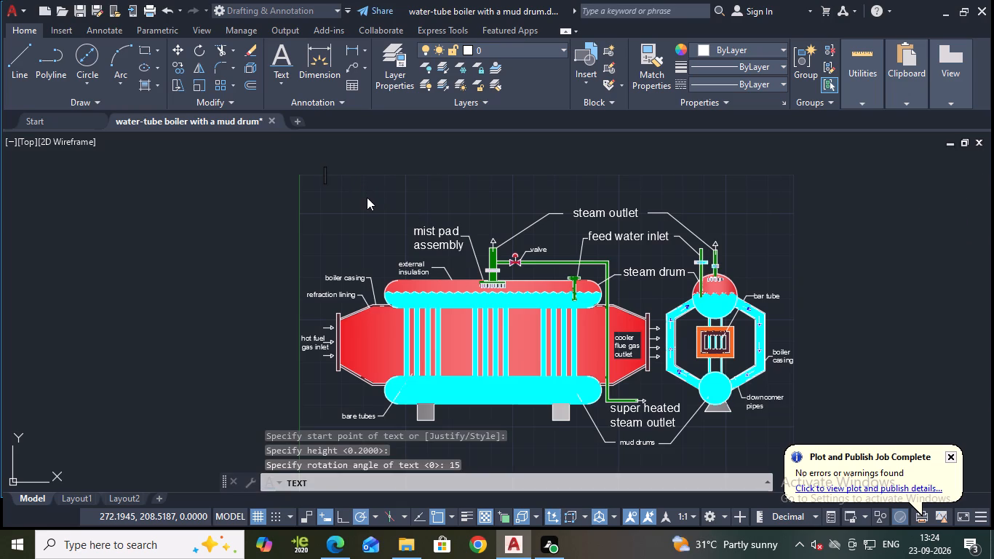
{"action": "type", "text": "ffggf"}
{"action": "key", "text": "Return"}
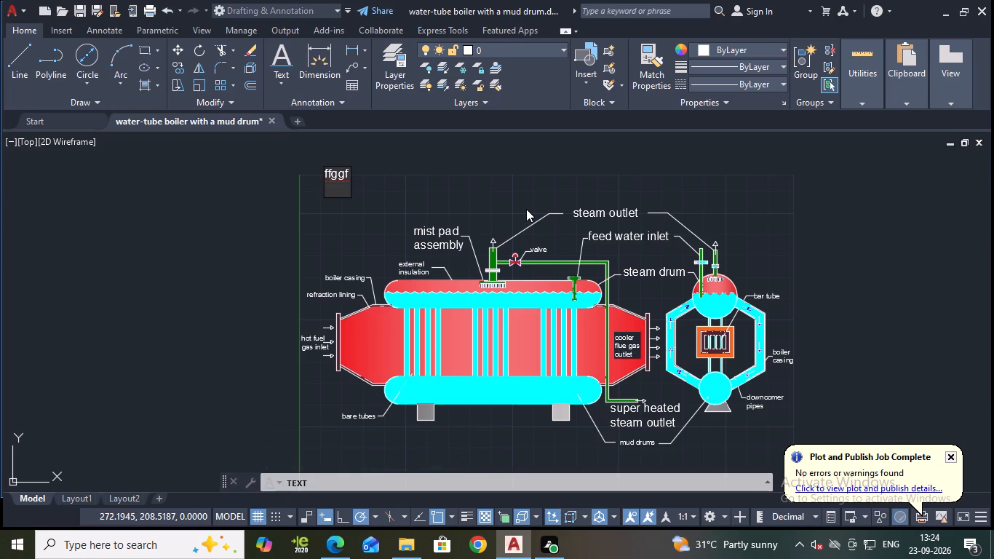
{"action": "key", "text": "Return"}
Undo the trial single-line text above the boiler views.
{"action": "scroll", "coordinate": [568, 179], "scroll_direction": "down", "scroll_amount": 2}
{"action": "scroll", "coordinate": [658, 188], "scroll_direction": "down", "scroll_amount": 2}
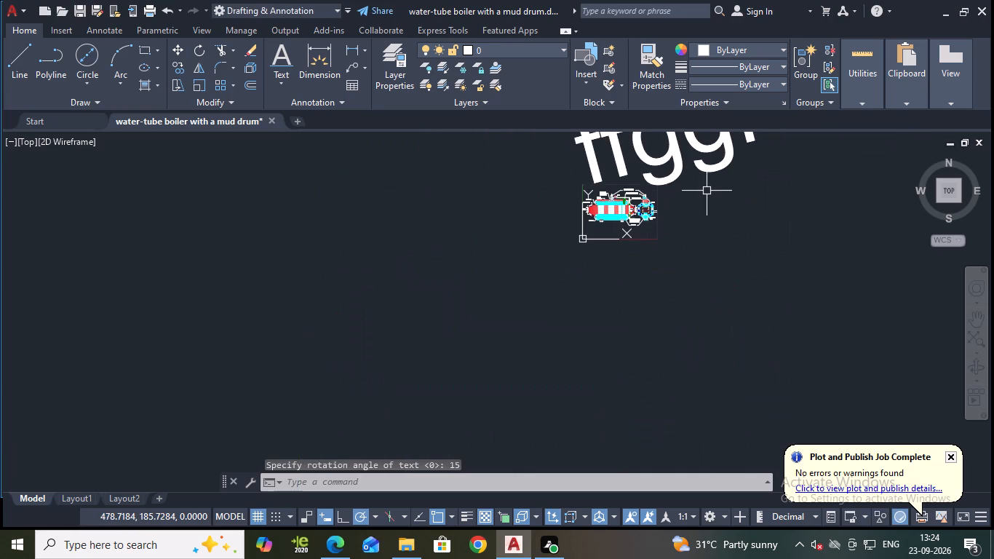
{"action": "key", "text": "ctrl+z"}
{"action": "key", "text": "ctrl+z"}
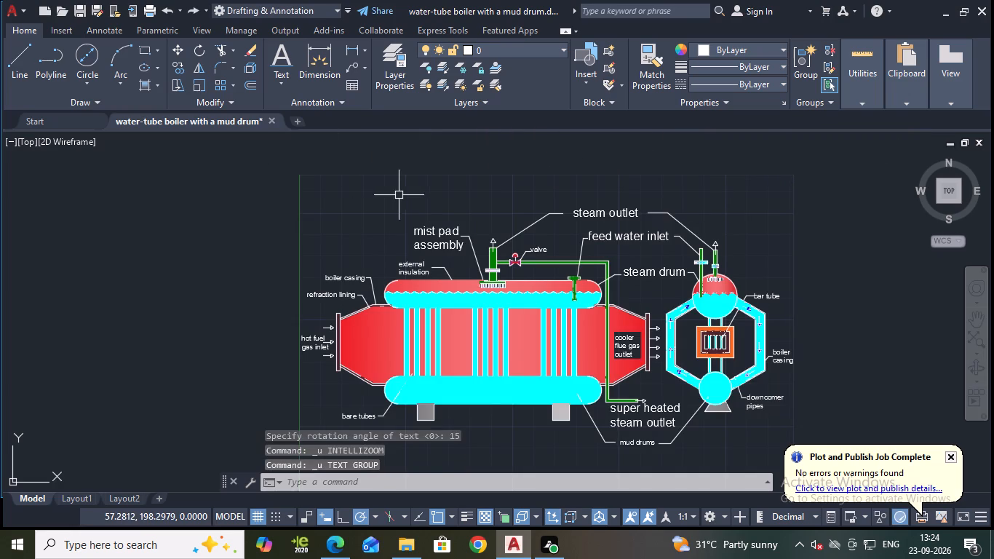
Add multiline text reading "diagram of the location of the" above the boiler views, with a text height of 10.
{"action": "key", "text": "t"}
{"action": "key", "text": "Return"}
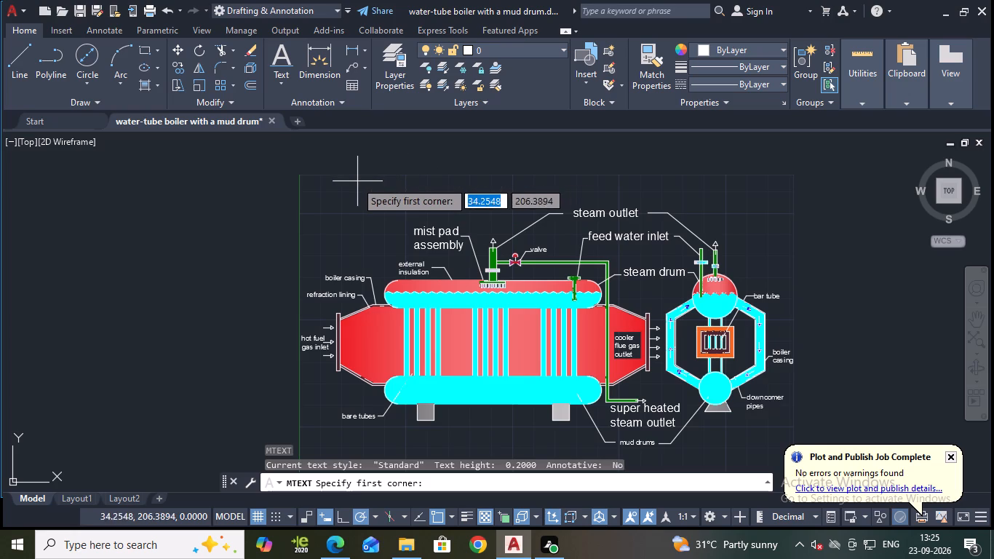
{"action": "left_click", "coordinate": [337, 178]}
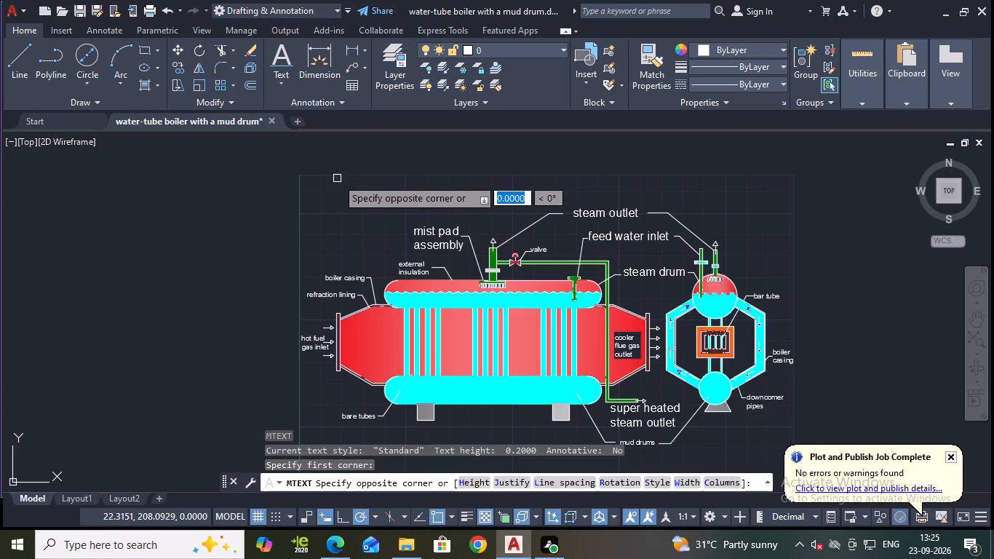
{"action": "left_click", "coordinate": [788, 207]}
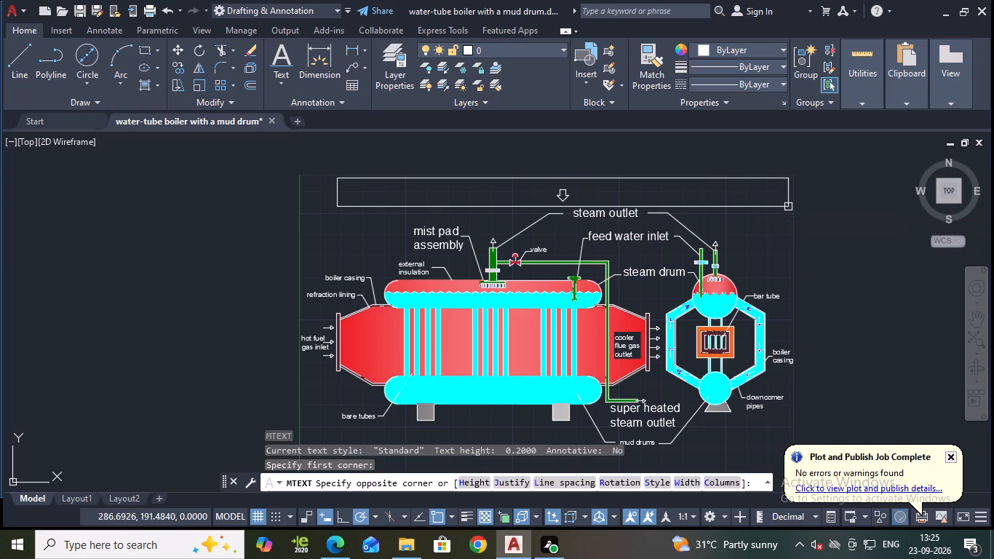
{"action": "left_click", "coordinate": [209, 62]}
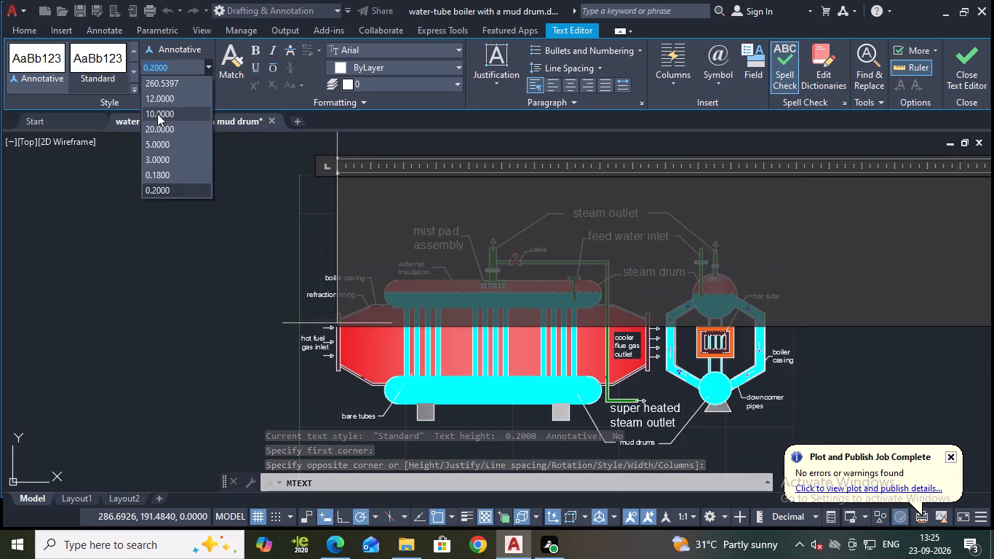
{"action": "left_click", "coordinate": [157, 114]}
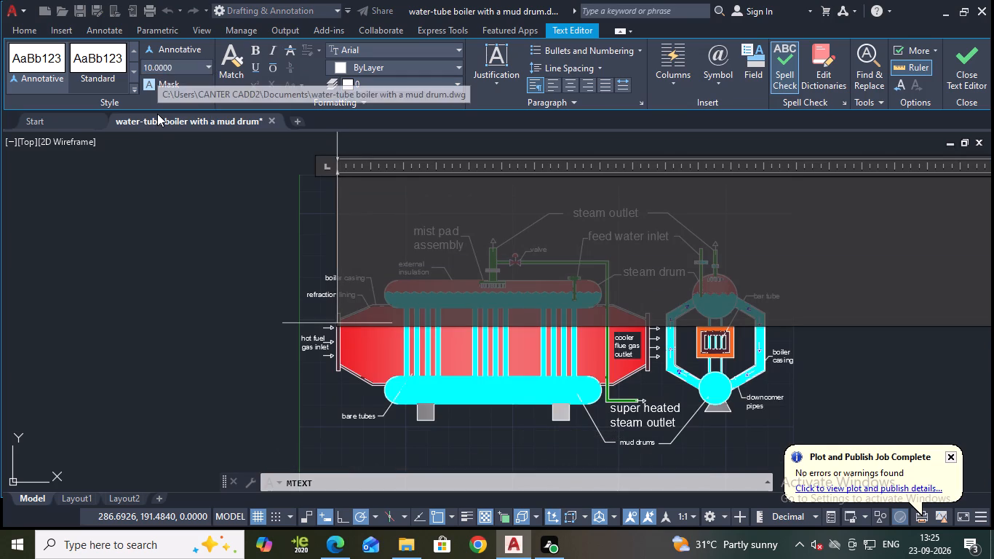
{"action": "type", "text": "diagram"}
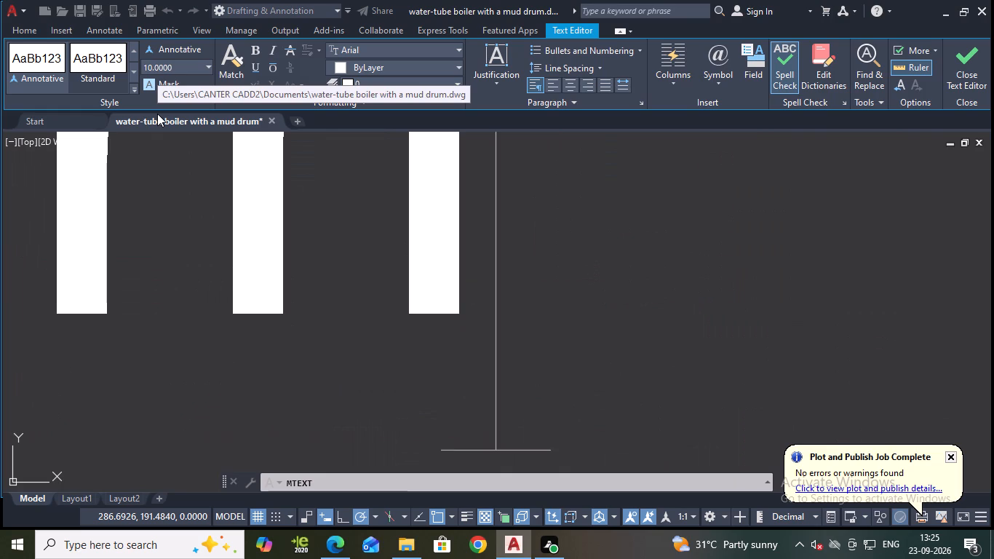
{"action": "key", "text": "space"}
{"action": "type", "text": "of the"}
{"action": "key", "text": "space"}
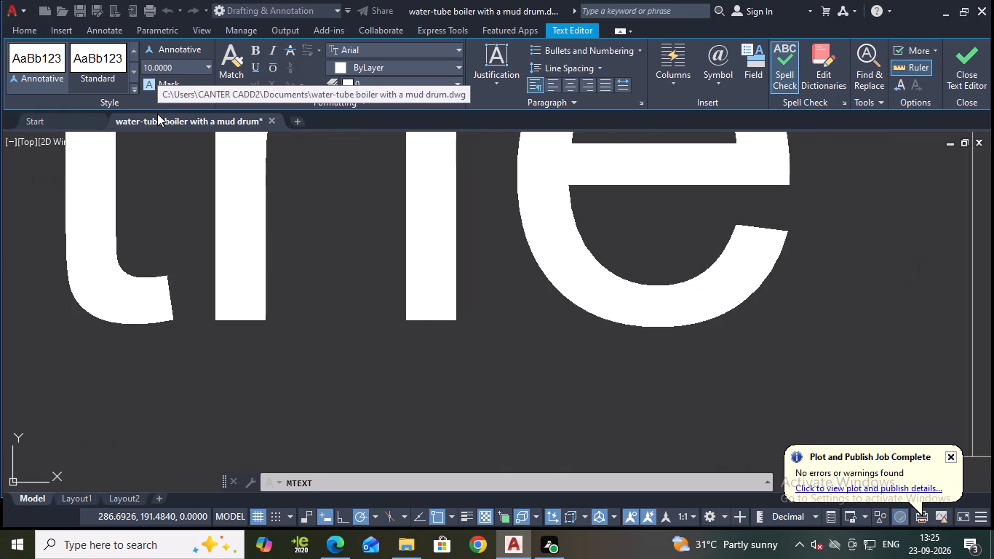
{"action": "type", "text": "lo"}
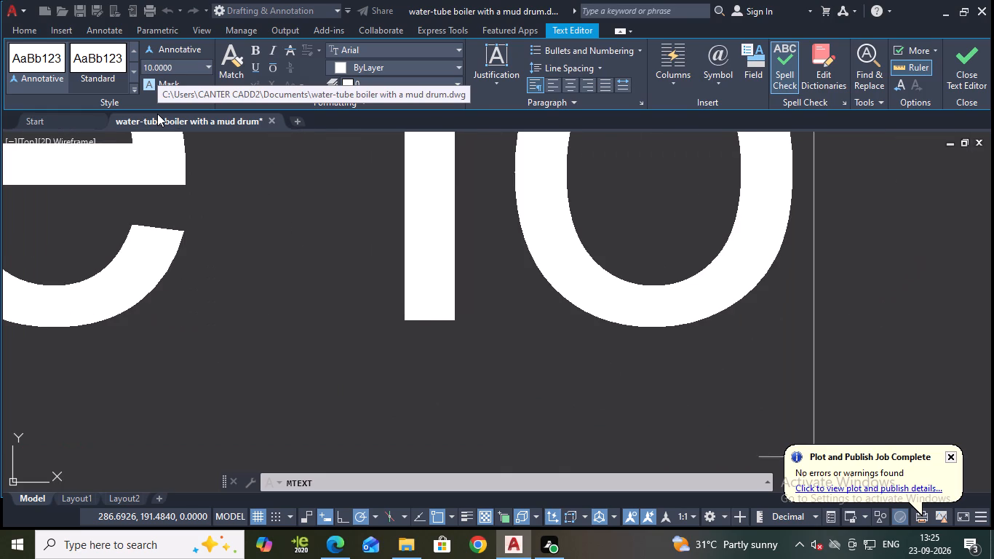
{"action": "type", "text": "cation"}
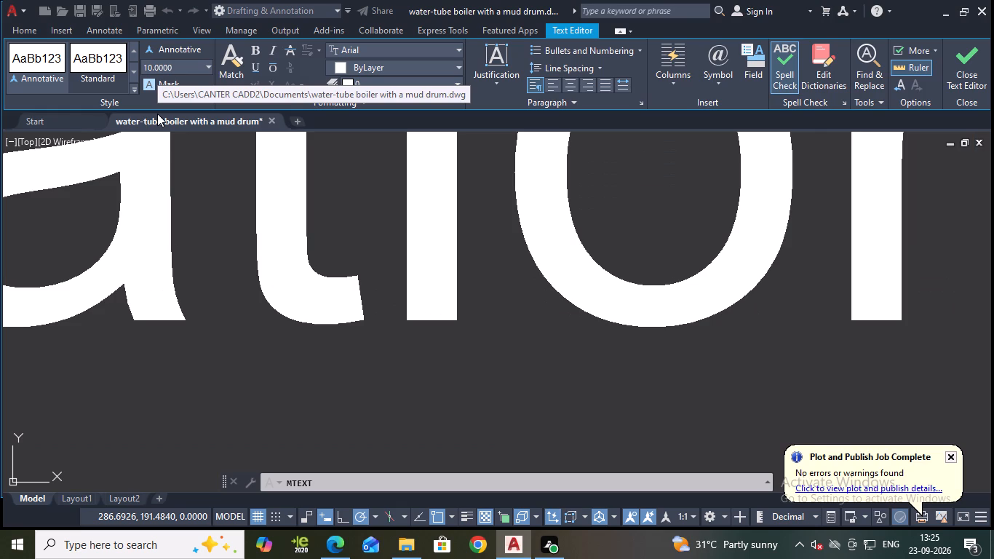
{"action": "key", "text": "space"}
{"action": "type", "text": "o"}
{"action": "type", "text": "f the"}
{"action": "key", "text": "space"}
{"action": "scroll", "coordinate": [157, 114], "scroll_direction": "down", "scroll_amount": 2}
{"action": "scroll", "coordinate": [301, 145], "scroll_direction": "down", "scroll_amount": 2}
{"action": "scroll", "coordinate": [575, 302], "scroll_direction": "down", "scroll_amount": 3}
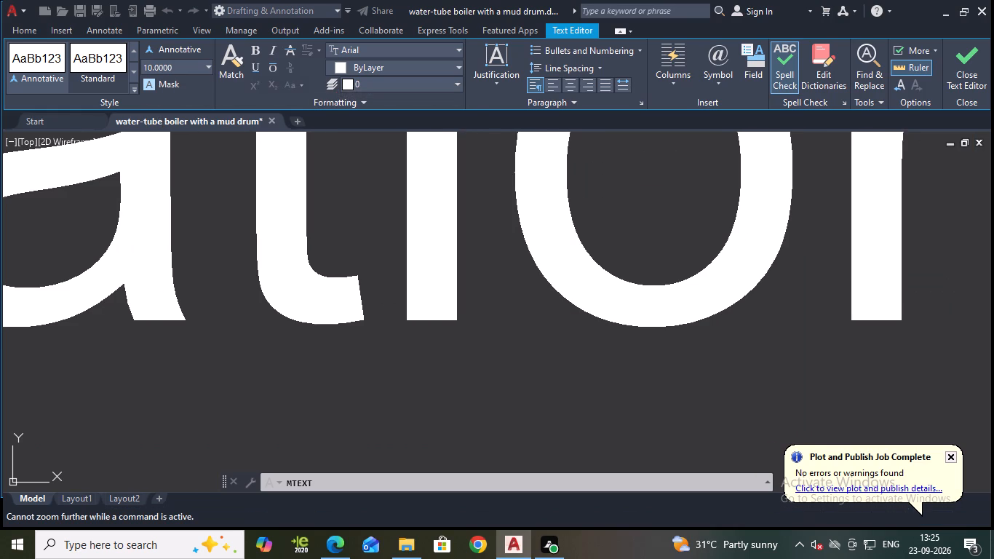
{"action": "scroll", "coordinate": [575, 302], "scroll_direction": "down", "scroll_amount": 3}
{"action": "left_click", "coordinate": [969, 67]}
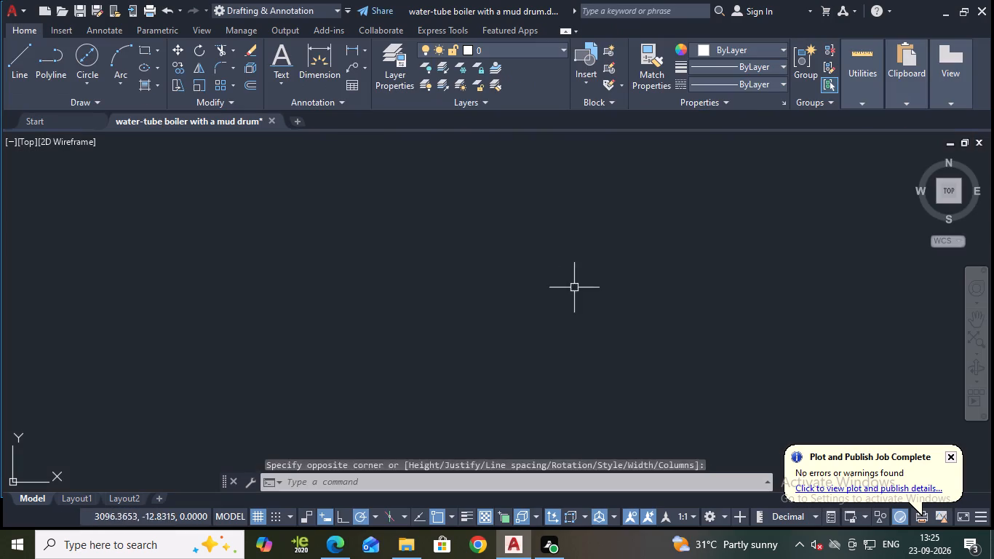
Extend the title text to read "diagram of the location of the mud drum on a water tube boiler".
{"action": "scroll", "coordinate": [557, 292], "scroll_direction": "down", "scroll_amount": 3}
{"action": "scroll", "coordinate": [402, 262], "scroll_direction": "down", "scroll_amount": 3}
{"action": "scroll", "coordinate": [160, 236], "scroll_direction": "up", "scroll_amount": 2}
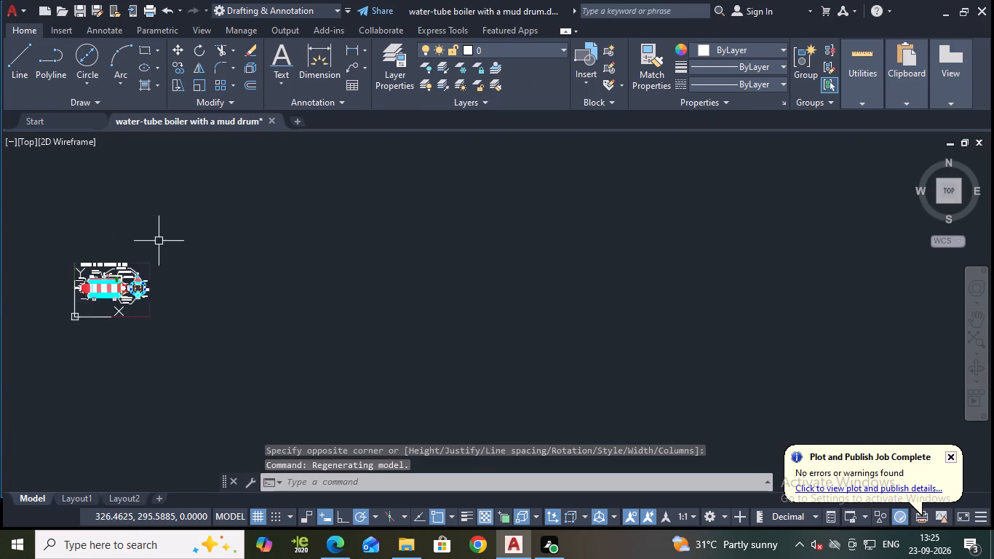
{"action": "scroll", "coordinate": [159, 241], "scroll_direction": "up", "scroll_amount": 2}
{"action": "middle_click_drag", "start_coordinate": [174, 245], "coordinate": [458, 228]}
{"action": "scroll", "coordinate": [303, 282], "scroll_direction": "up", "scroll_amount": 2}
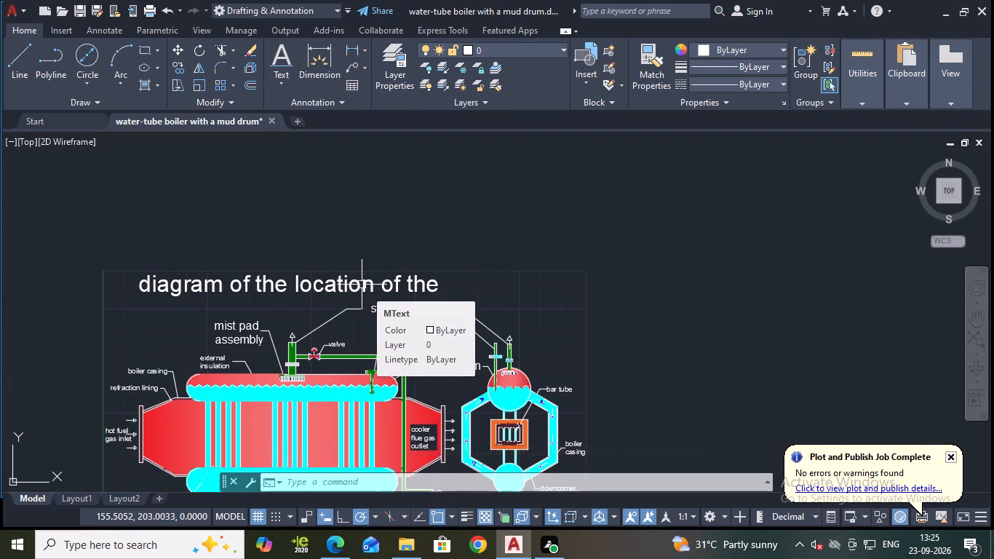
{"action": "left_click", "coordinate": [356, 285]}
{"action": "double_click", "coordinate": [408, 286]}
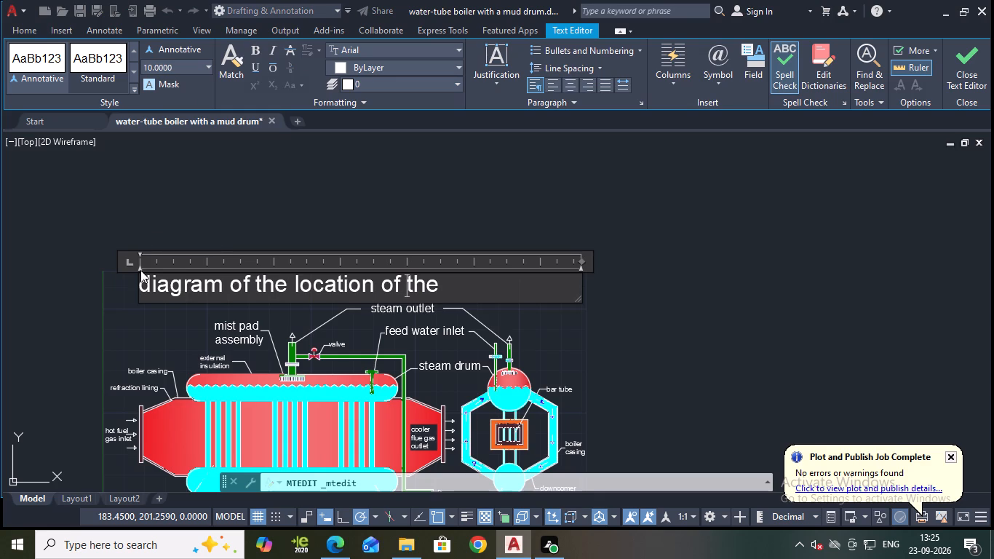
{"action": "left_click", "coordinate": [140, 270]}
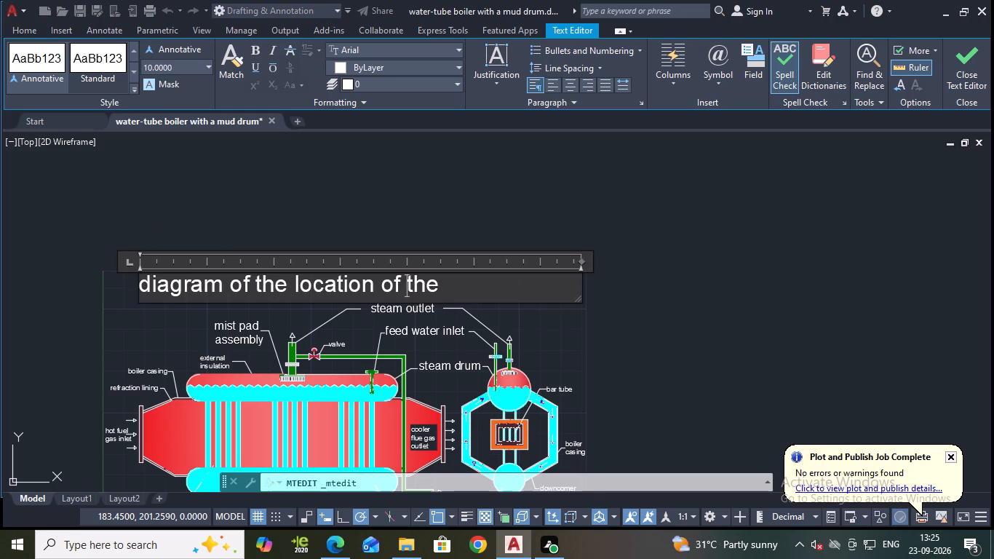
{"action": "left_click_drag", "start_coordinate": [140, 295], "coordinate": [113, 288]}
{"action": "key", "text": "BackSpace"}
{"action": "key", "text": "BackSpace"}
{"action": "left_click", "coordinate": [452, 288]}
{"action": "key", "text": "BackSpace"}
{"action": "key", "text": "space"}
{"action": "type", "text": "mud"}
{"action": "key", "text": "space"}
{"action": "type", "text": "drum"}
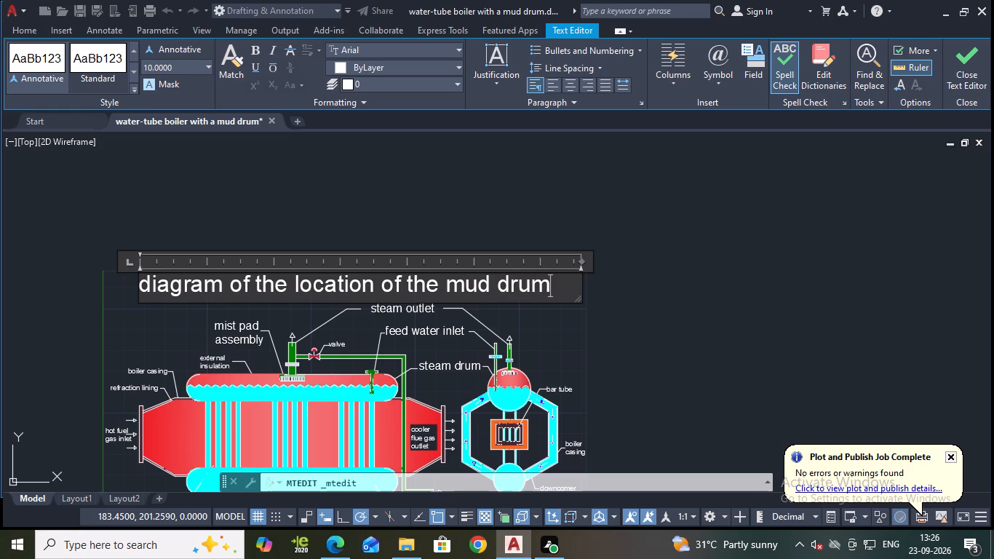
{"action": "key", "text": "space"}
{"action": "type", "text": "on"}
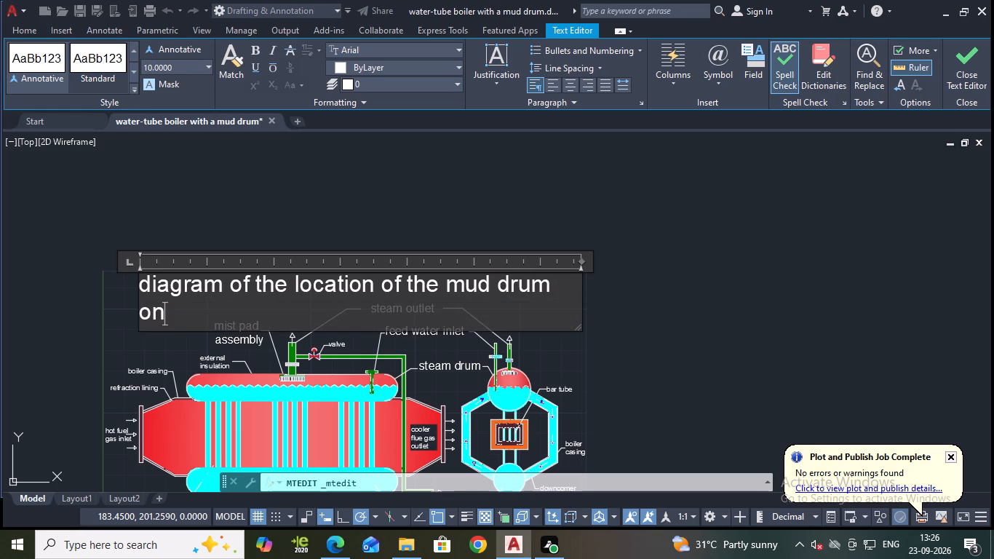
{"action": "key", "text": "space"}
{"action": "type", "text": "a"}
{"action": "key", "text": "space"}
{"action": "type", "text": "water y"}
{"action": "key", "text": "BackSpace"}
{"action": "type", "text": "tub"}
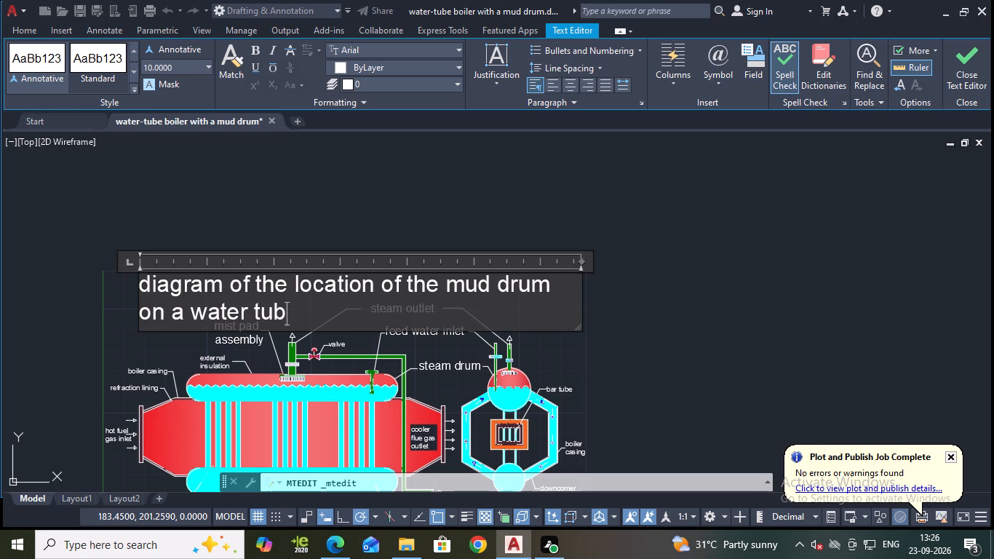
{"action": "key", "text": "e"}
{"action": "key", "text": "space"}
{"action": "type", "text": "bo"}
{"action": "type", "text": "iler"}
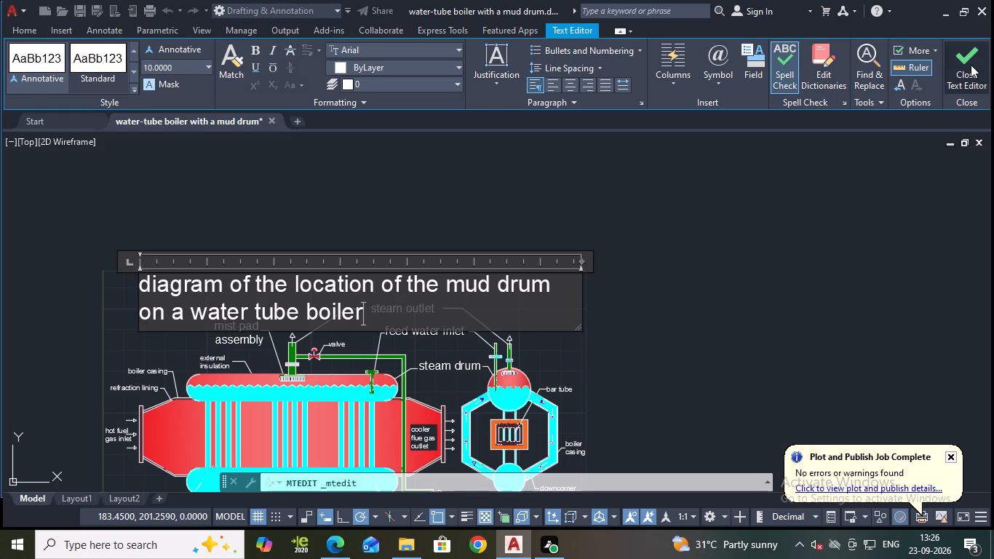
{"action": "left_click", "coordinate": [971, 65]}
Move the title about 17 units left, close to the left edge of the grid area.
{"action": "left_click", "coordinate": [273, 294]}
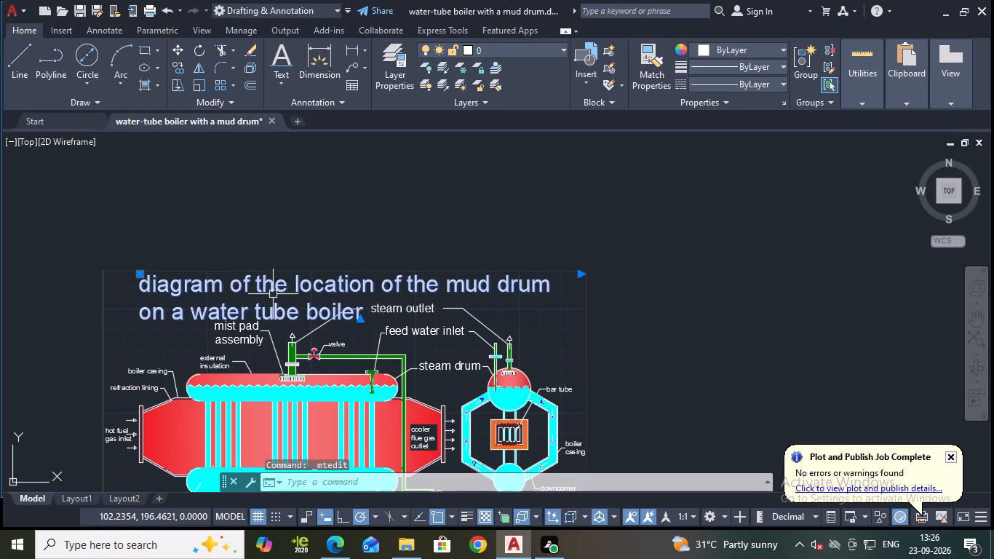
{"action": "left_click", "coordinate": [135, 278]}
{"action": "left_click", "coordinate": [141, 275]}
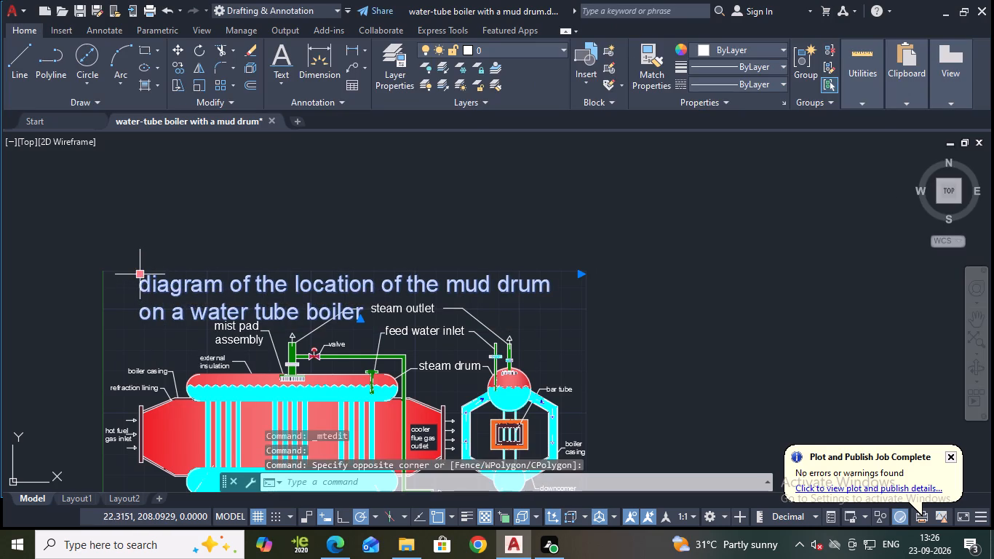
{"action": "left_click", "coordinate": [142, 275]}
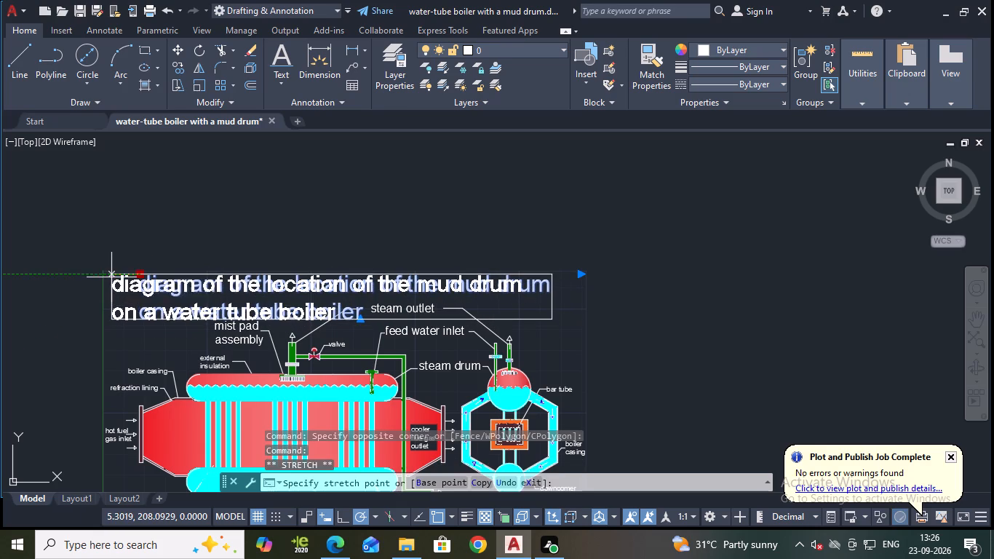
{"action": "left_click", "coordinate": [111, 275]}
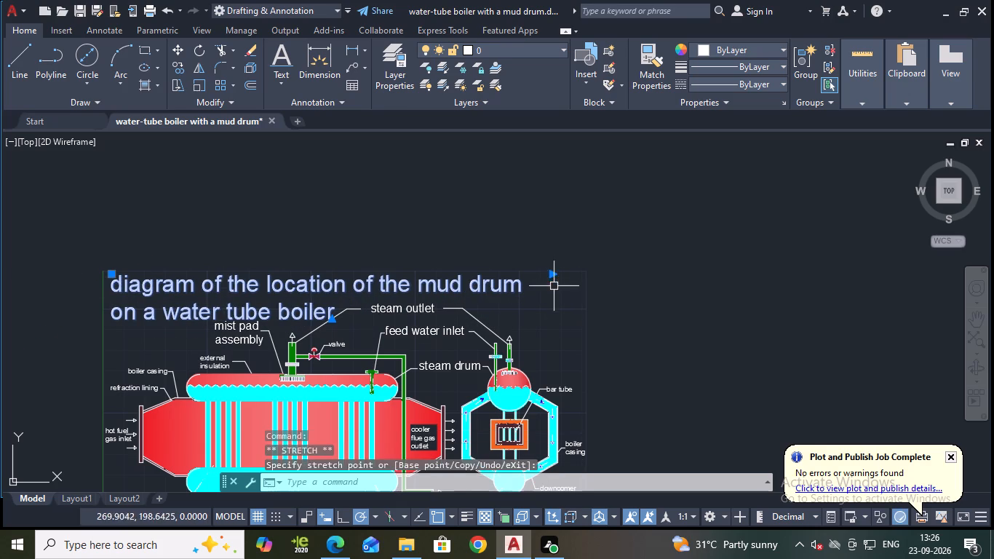
Widen the title's text frame to about the grid area's right edge so "on a" fits on the first line.
{"action": "left_click", "coordinate": [555, 277]}
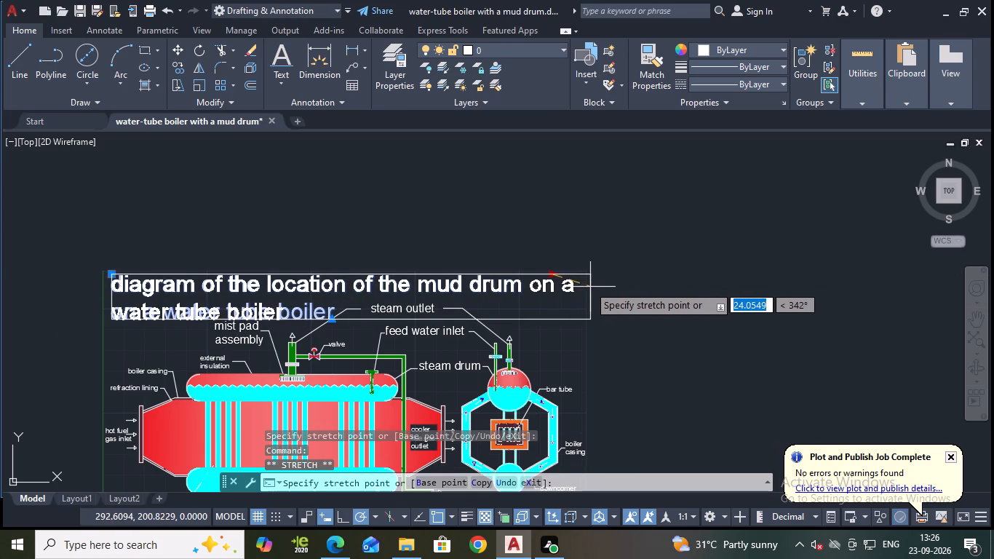
{"action": "left_click", "coordinate": [589, 285]}
{"action": "scroll", "coordinate": [605, 320], "scroll_direction": "down", "scroll_amount": 1}
{"action": "middle_click_drag", "start_coordinate": [612, 333], "coordinate": [612, 331]}
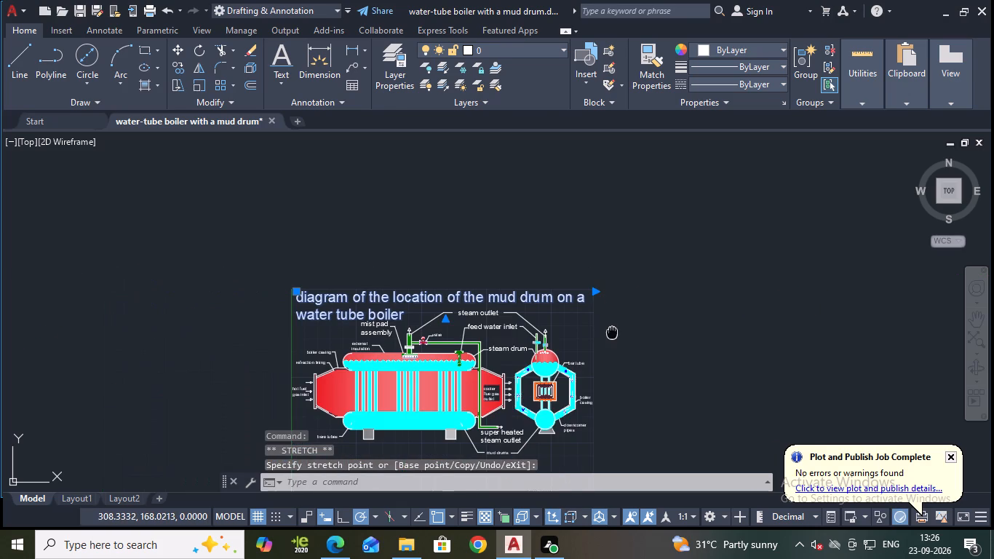
{"action": "middle_click_drag", "start_coordinate": [612, 331], "coordinate": [615, 267]}
{"action": "key", "text": "Escape"}
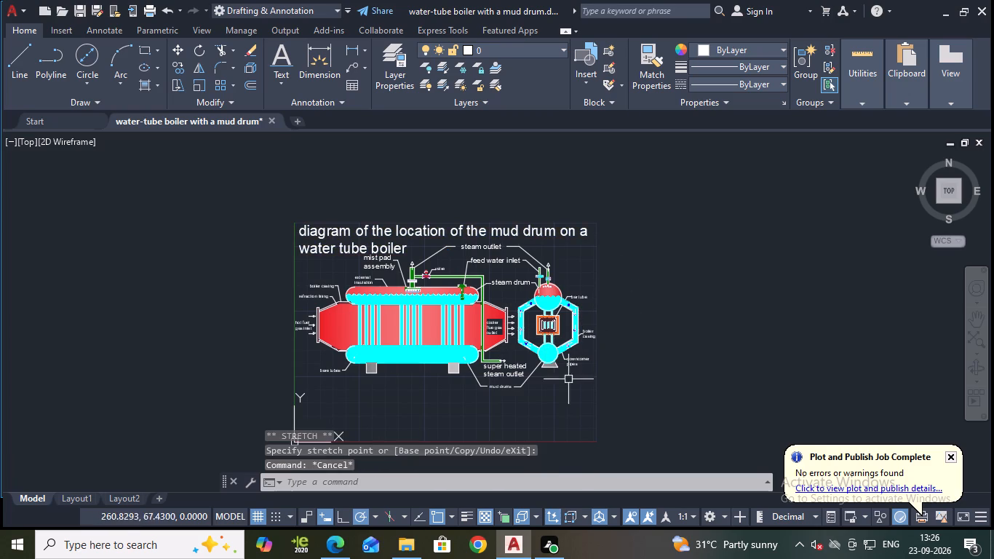
Move both boiler views with their labels straight down about 40 units, clear of the title.
{"action": "left_click", "coordinate": [656, 430]}
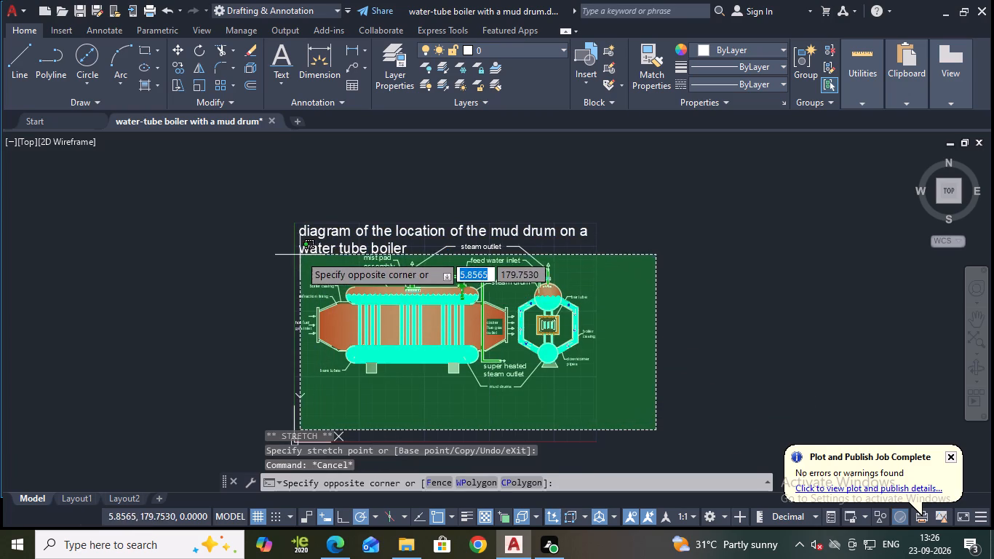
{"action": "left_click", "coordinate": [300, 239]}
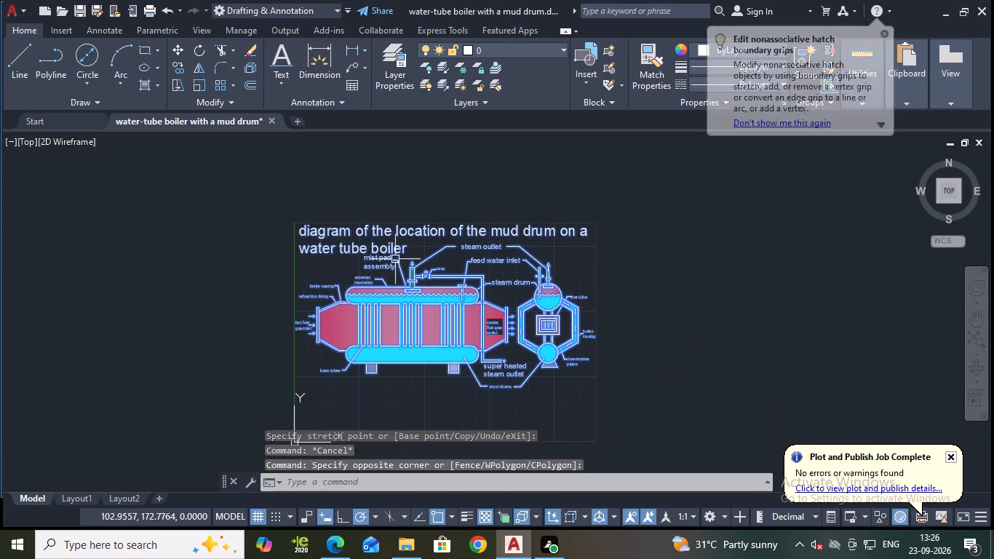
{"action": "left_click", "coordinate": [377, 233], "text": "shift"}
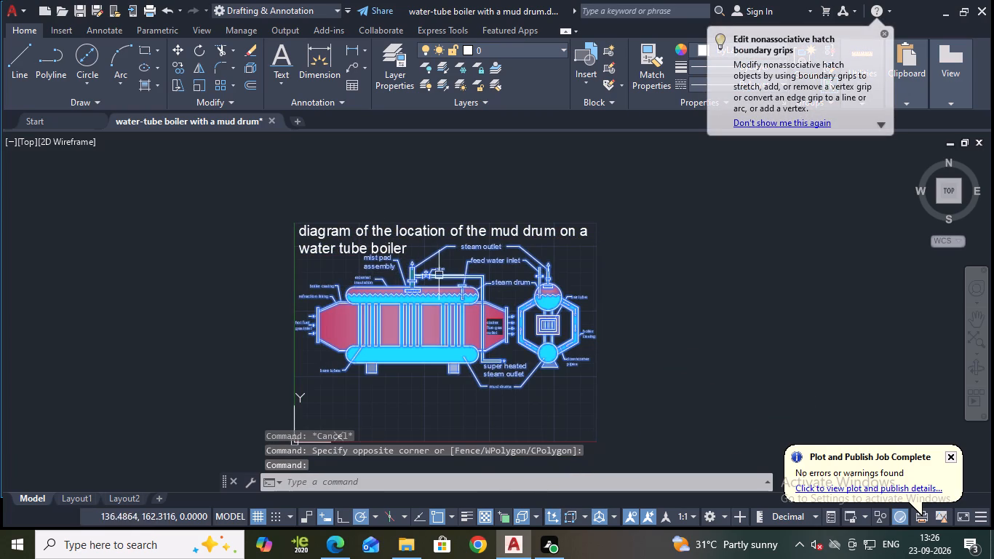
{"action": "key", "text": "m"}
{"action": "key", "text": "Return"}
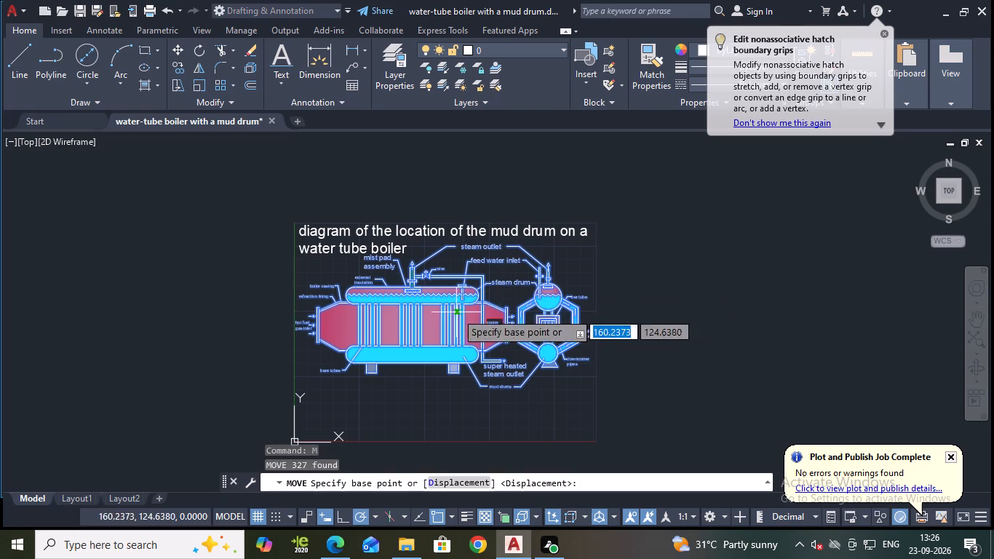
{"action": "left_click", "coordinate": [433, 317]}
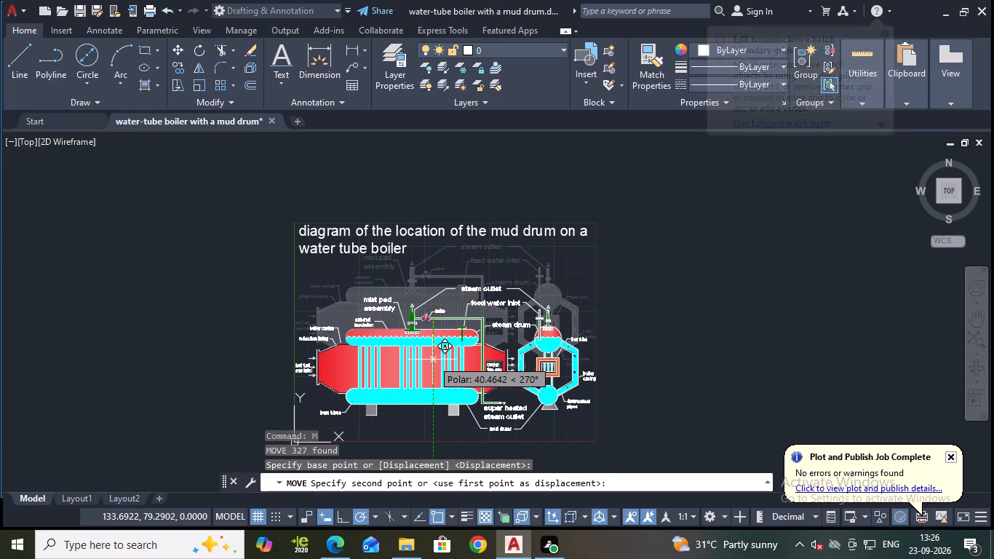
{"action": "left_click", "coordinate": [432, 360]}
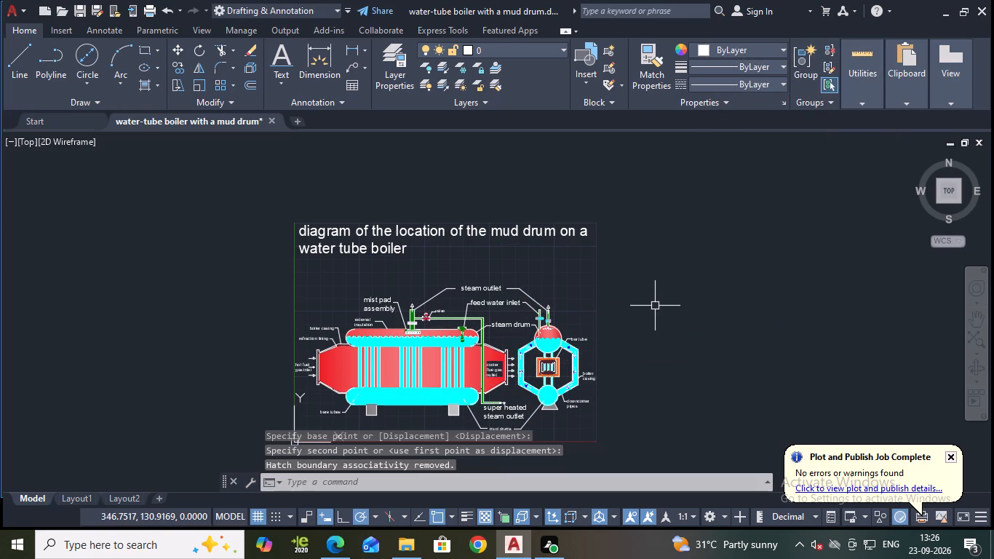
{"action": "key", "text": "Escape"}
Stretch the bottom of the title's text frame about 17 units downward.
{"action": "left_click", "coordinate": [378, 235]}
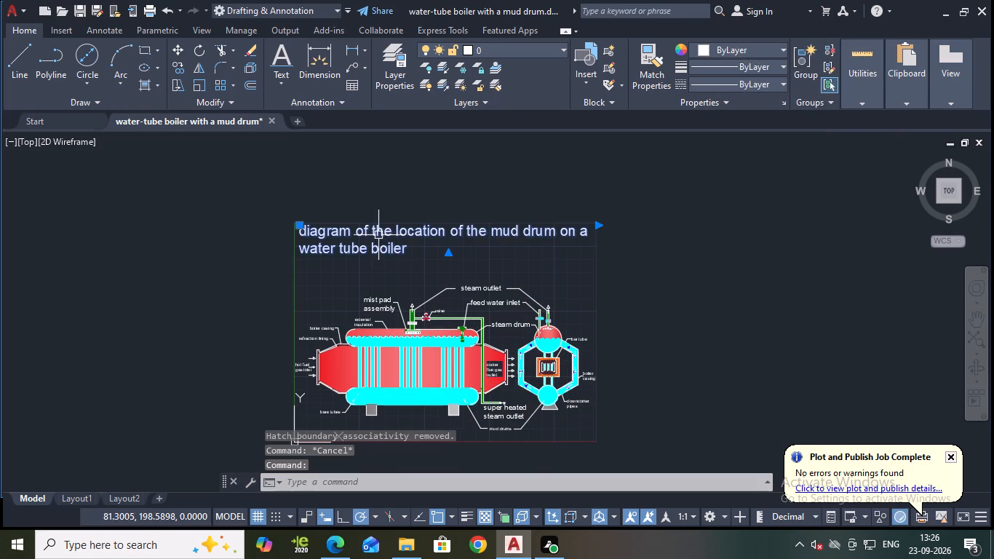
{"action": "left_click", "coordinate": [447, 251]}
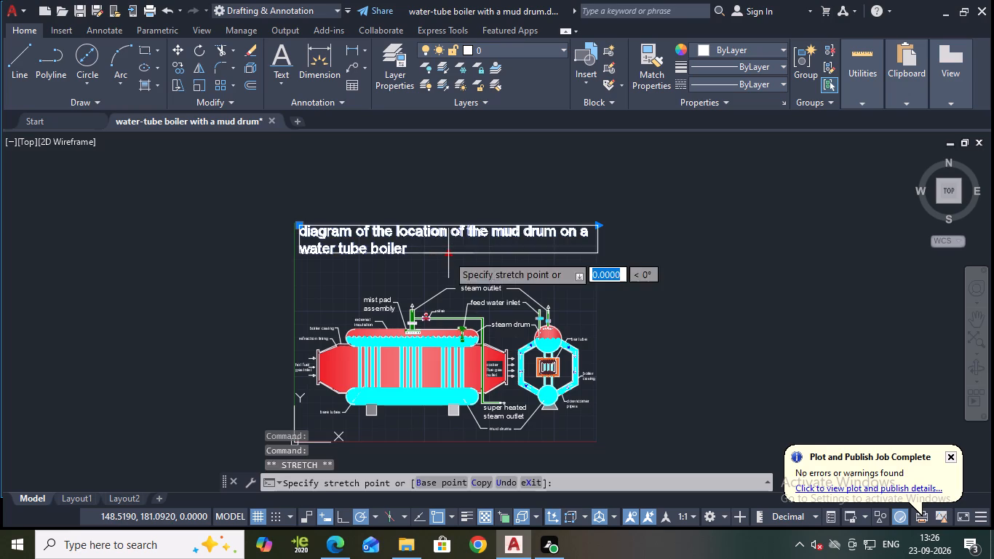
{"action": "left_click", "coordinate": [448, 271]}
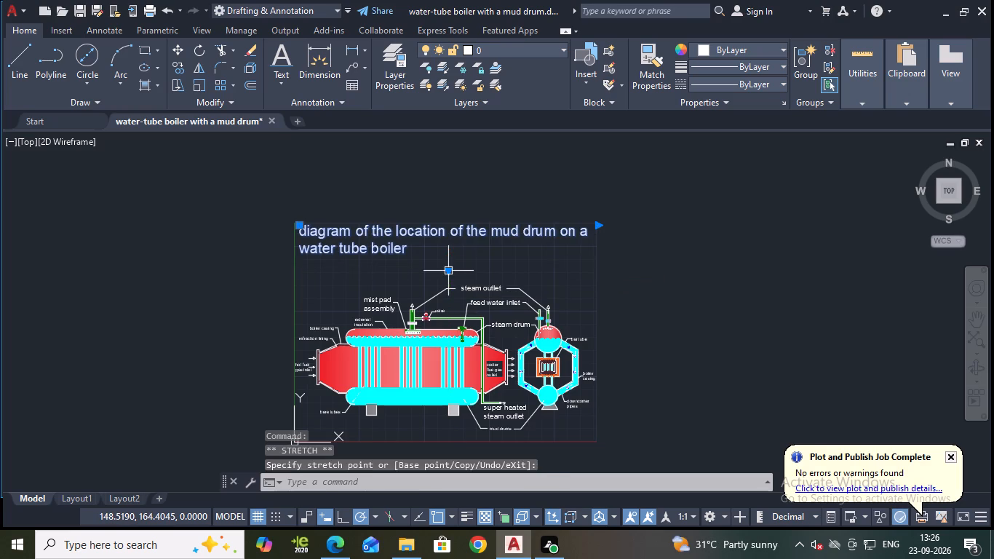
{"action": "key", "text": "Escape"}
Centre-align the title paragraph within its text frame and close the text editor.
{"action": "left_click", "coordinate": [360, 252]}
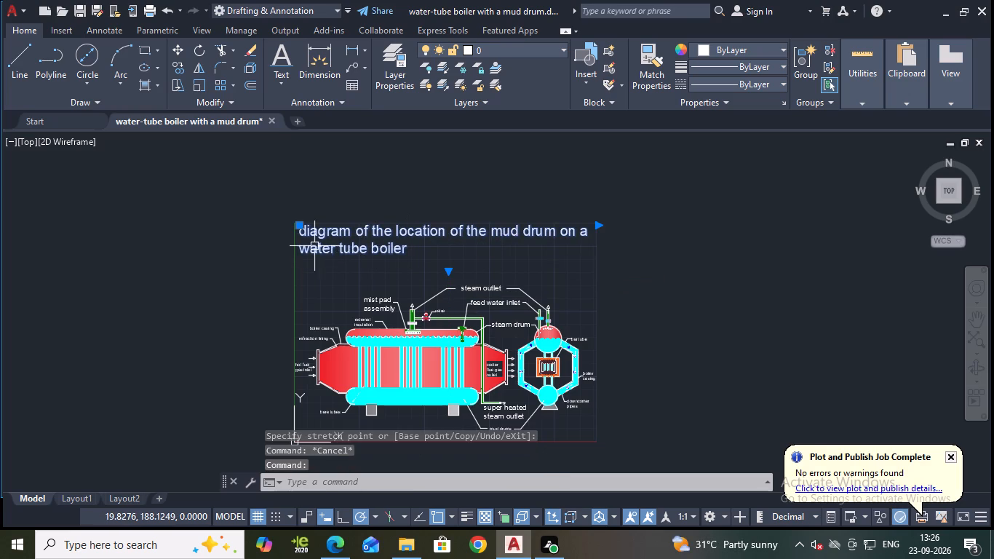
{"action": "left_click", "coordinate": [314, 246]}
{"action": "double_click", "coordinate": [313, 250]}
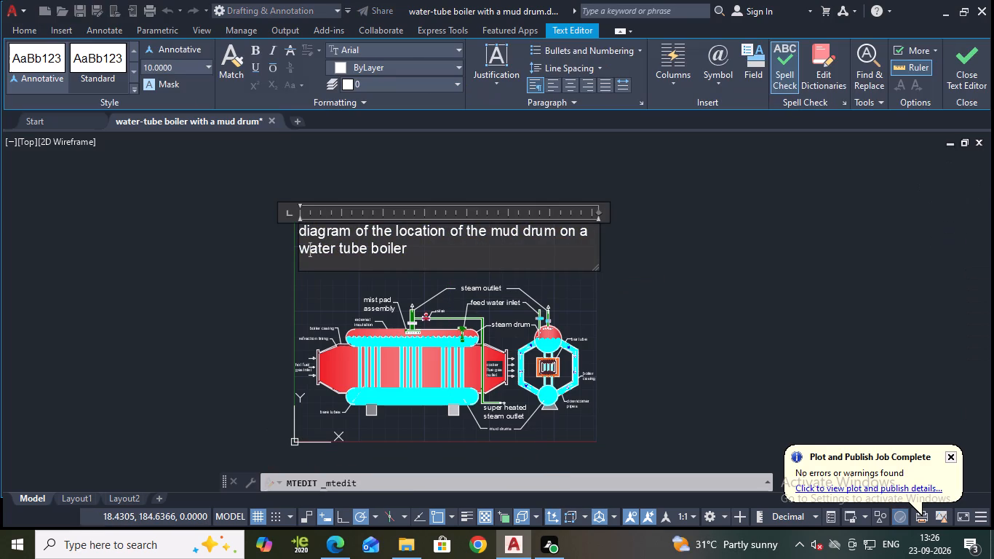
{"action": "left_click", "coordinate": [303, 253]}
{"action": "key", "text": "space"}
{"action": "left_click", "coordinate": [558, 90]}
{"action": "left_click", "coordinate": [554, 93]}
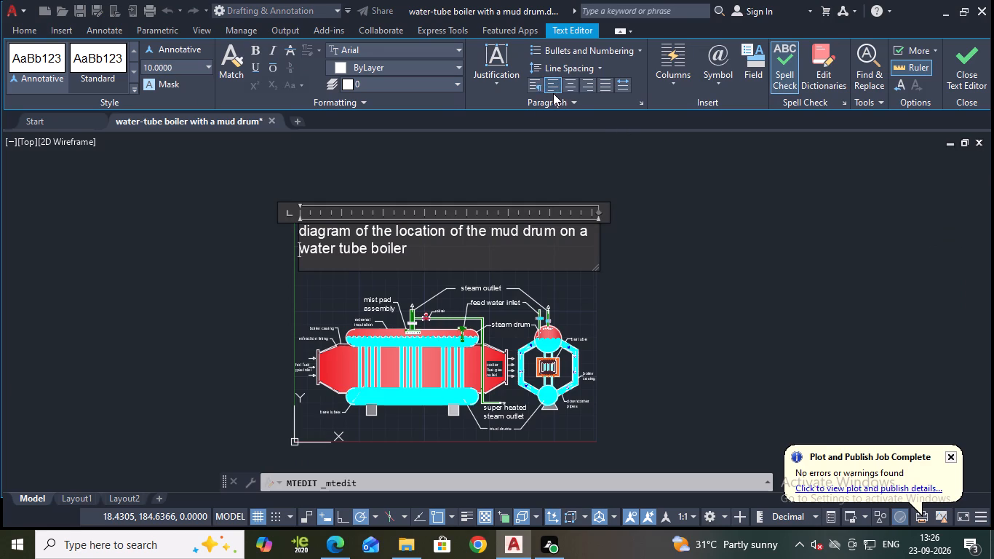
{"action": "left_click", "coordinate": [565, 84]}
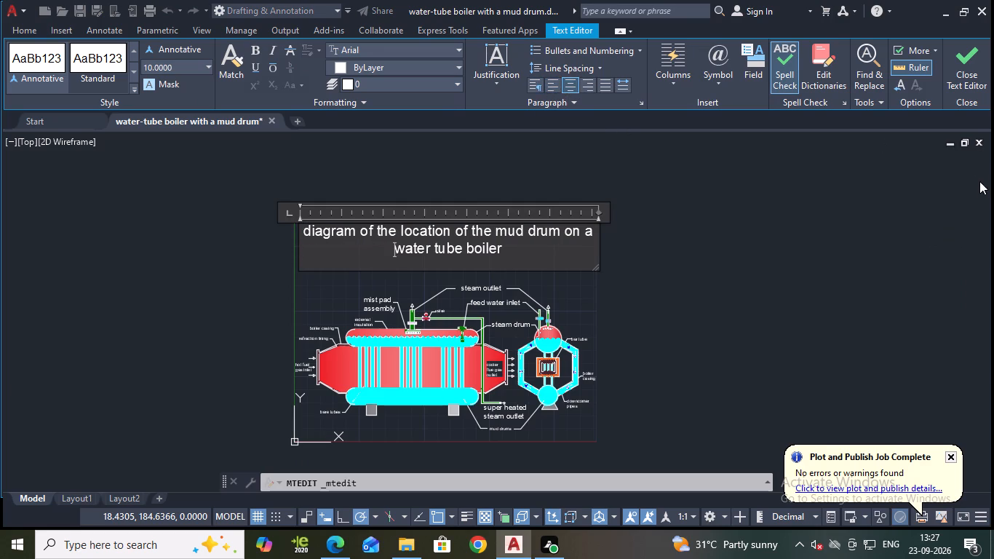
{"action": "left_click", "coordinate": [966, 76]}
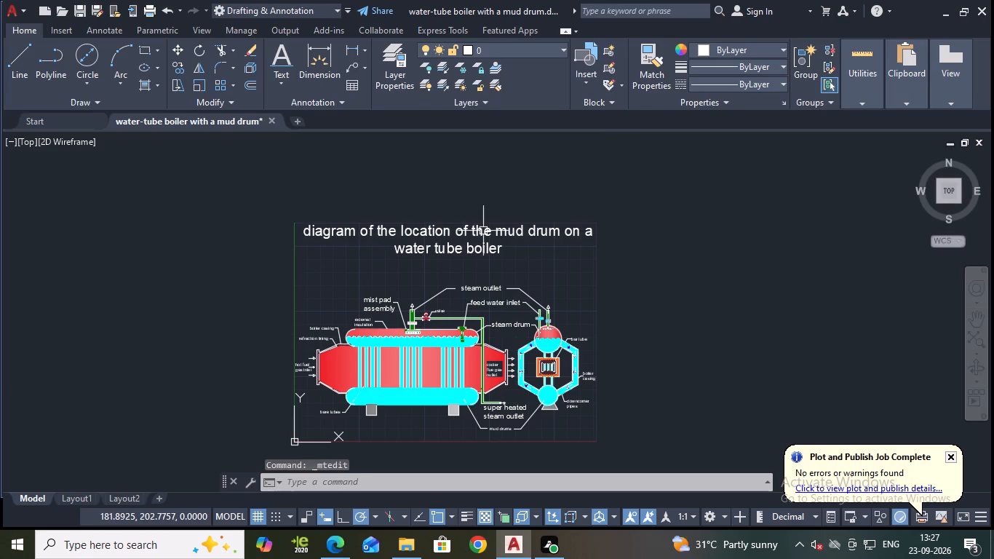
Move the title straight down about 10 units, away from the top edge of the grid area.
{"action": "left_click", "coordinate": [483, 230]}
{"action": "left_click", "coordinate": [297, 223]}
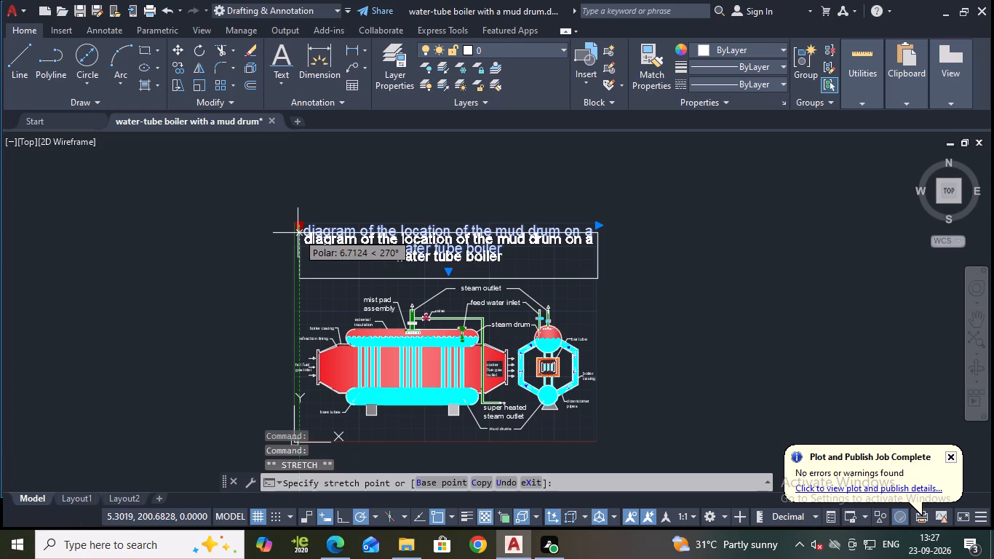
{"action": "left_click", "coordinate": [298, 236]}
{"action": "key", "text": "Escape"}
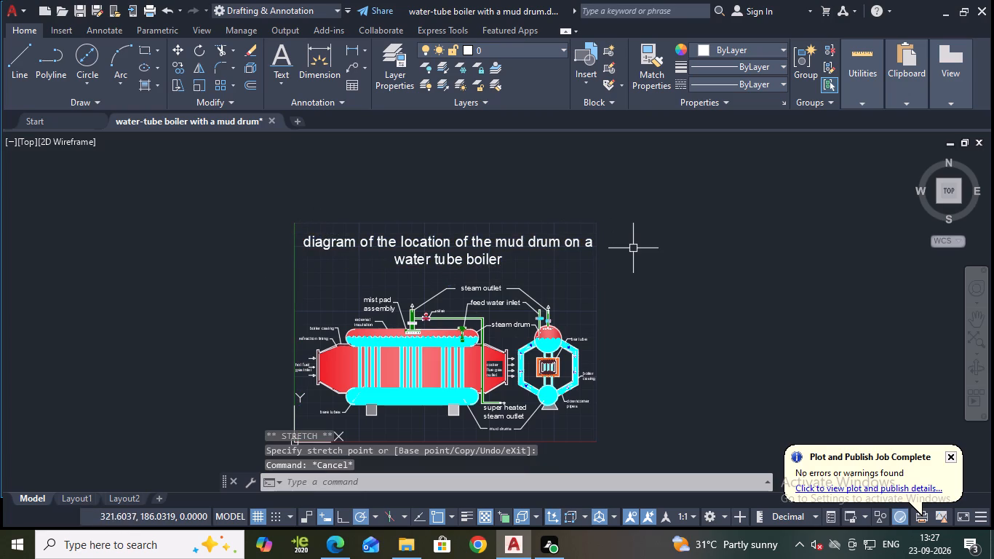
Save the drawing.
{"action": "key", "text": "ctrl+s"}
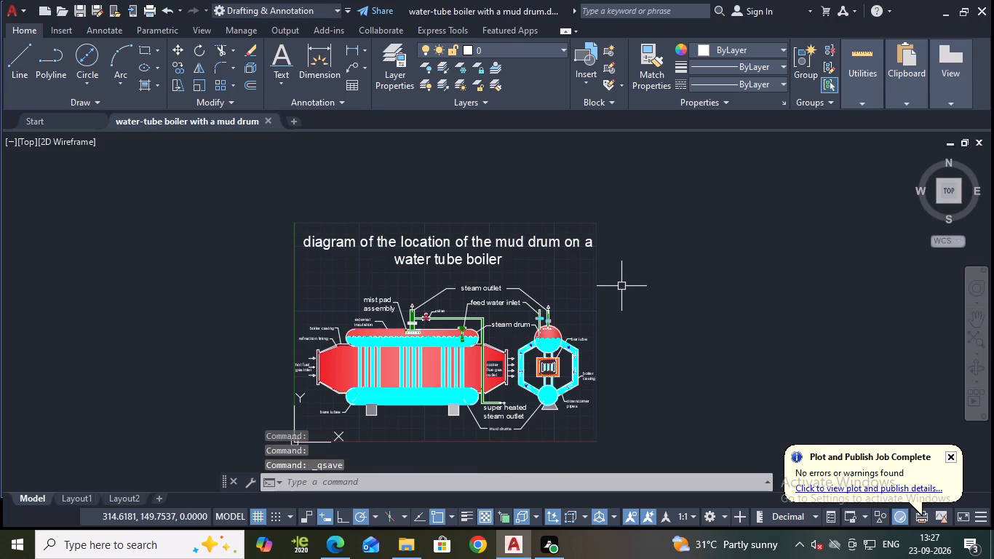
{"action": "scroll", "coordinate": [621, 287], "scroll_direction": "up", "scroll_amount": 1}
{"action": "middle_click_drag", "start_coordinate": [624, 287], "coordinate": [717, 223]}
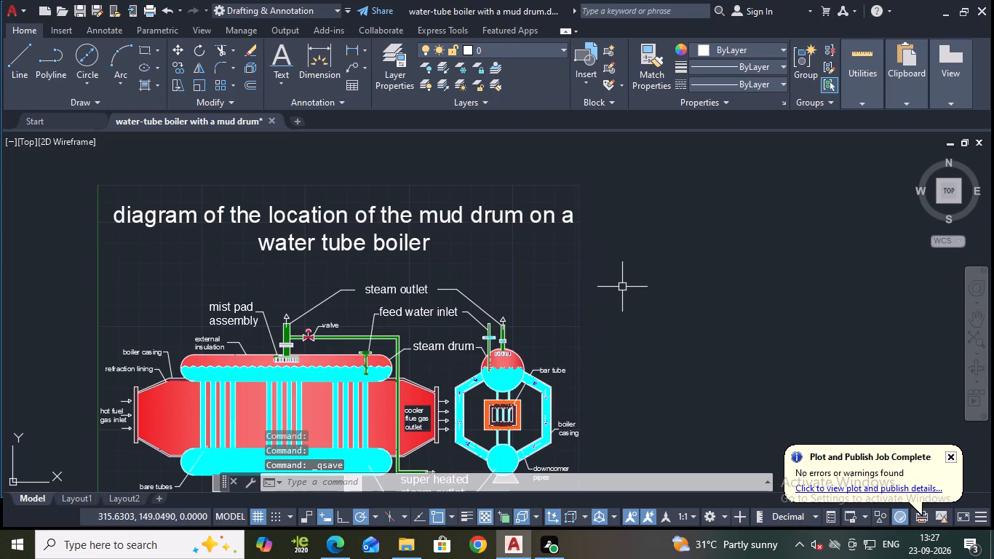
{"action": "middle_click_drag", "start_coordinate": [717, 223], "coordinate": [744, 205]}
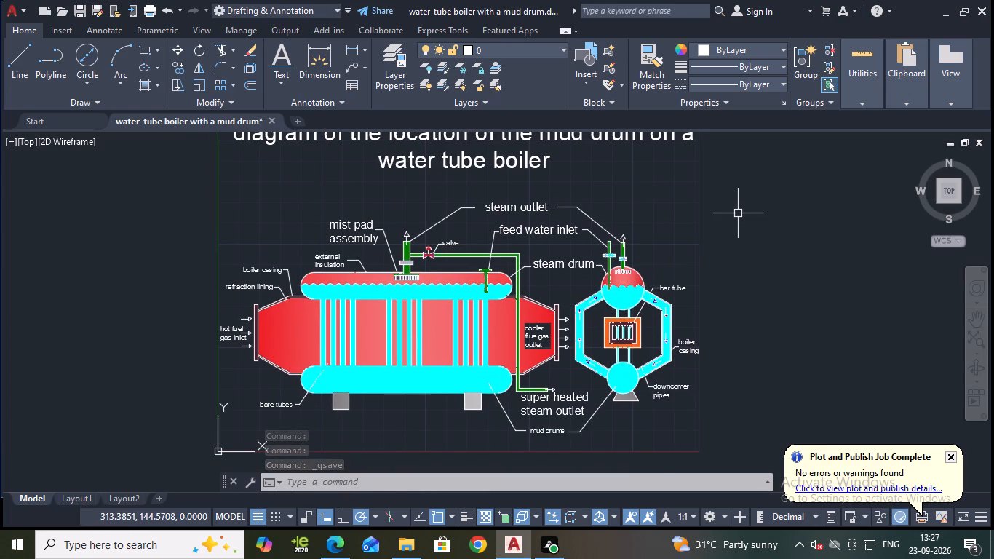
{"action": "key", "text": "ctrl+s"}
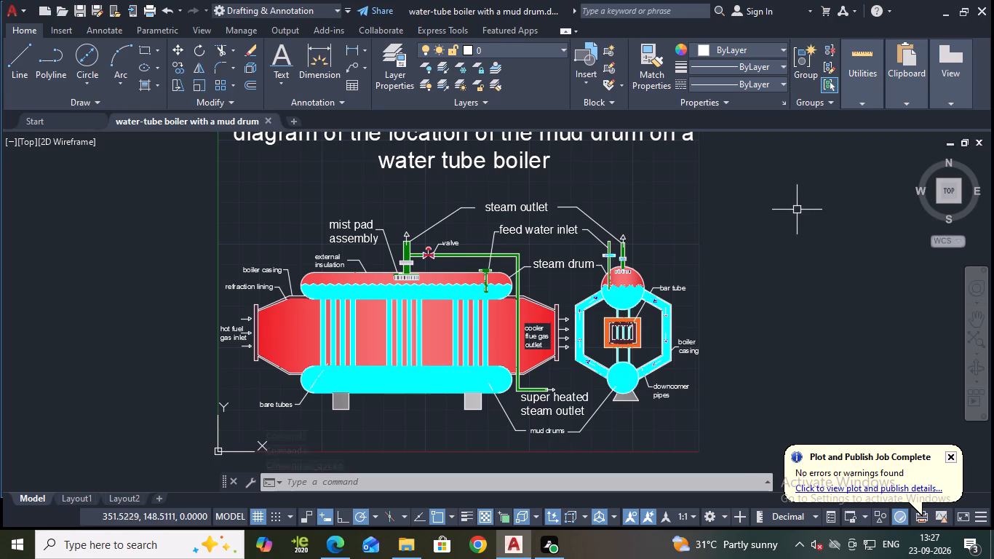
Turn off command logging with LOGFILEOFF and save the drawing.
{"action": "middle_click_drag", "start_coordinate": [774, 210], "coordinate": [743, 243]}
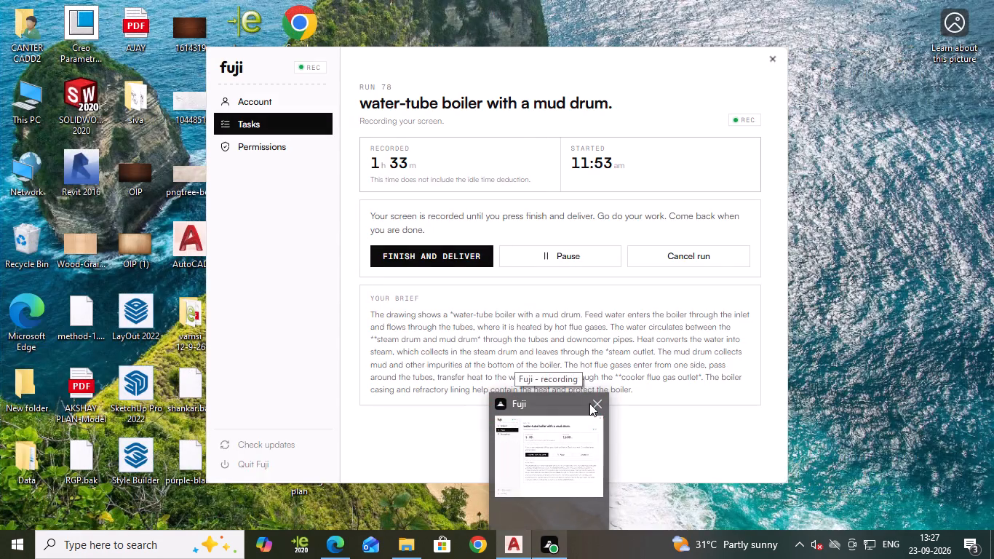
{"action": "key", "text": "Escape"}
{"action": "type", "text": "lo"}
{"action": "key", "text": "g"}
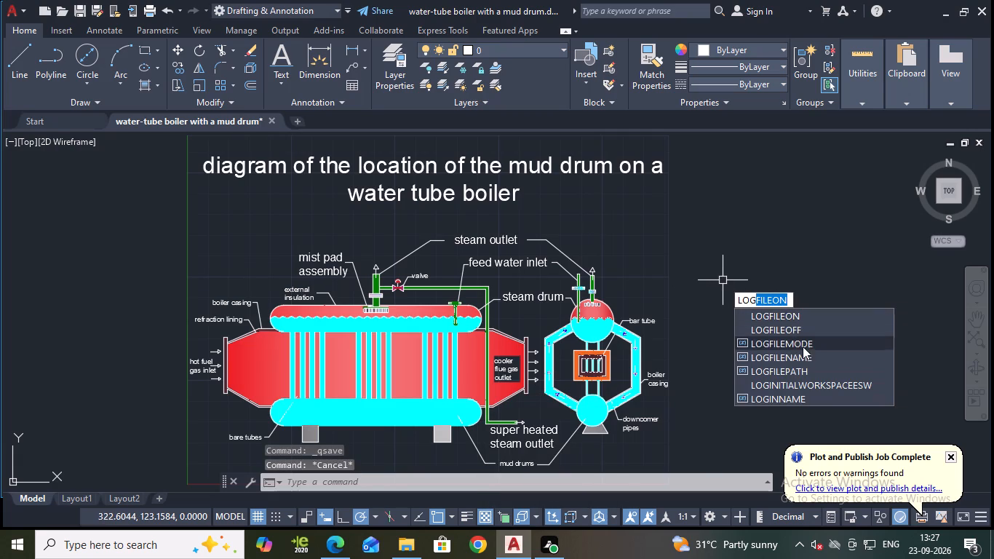
{"action": "left_click", "coordinate": [790, 329]}
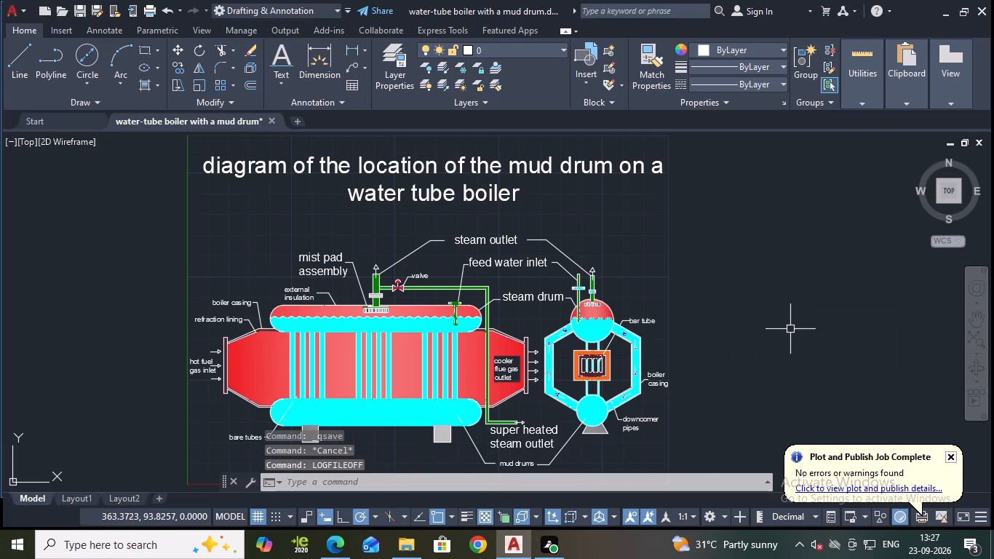
{"action": "key", "text": "ctrl+s"}
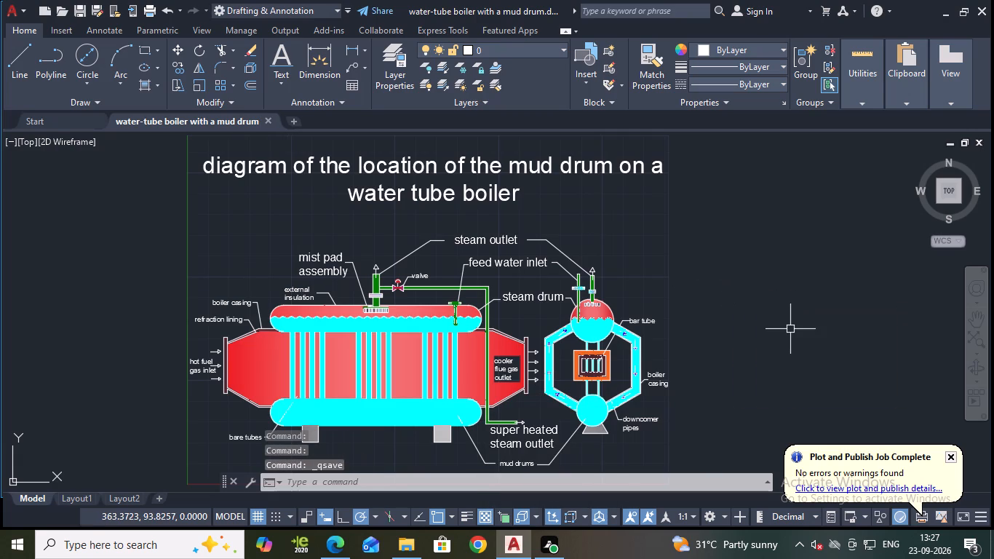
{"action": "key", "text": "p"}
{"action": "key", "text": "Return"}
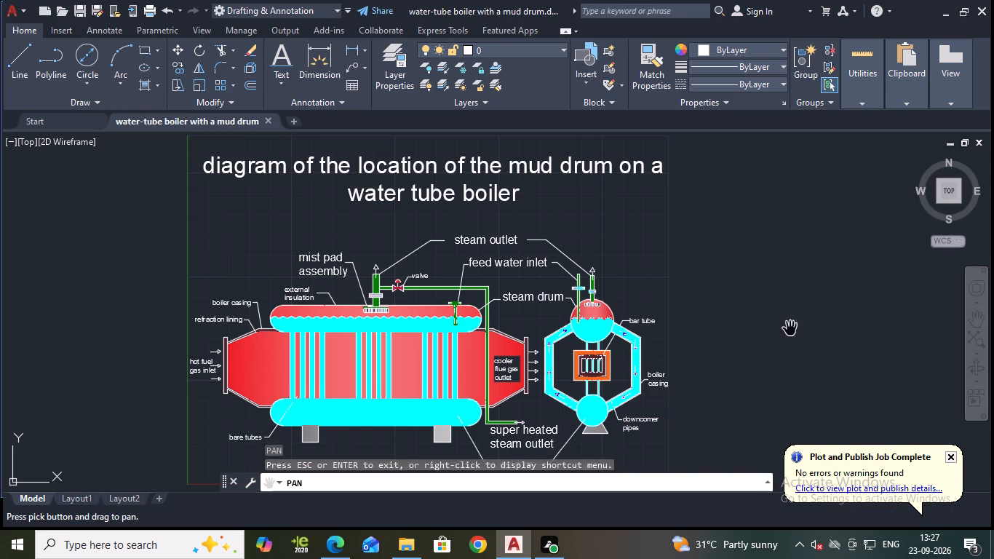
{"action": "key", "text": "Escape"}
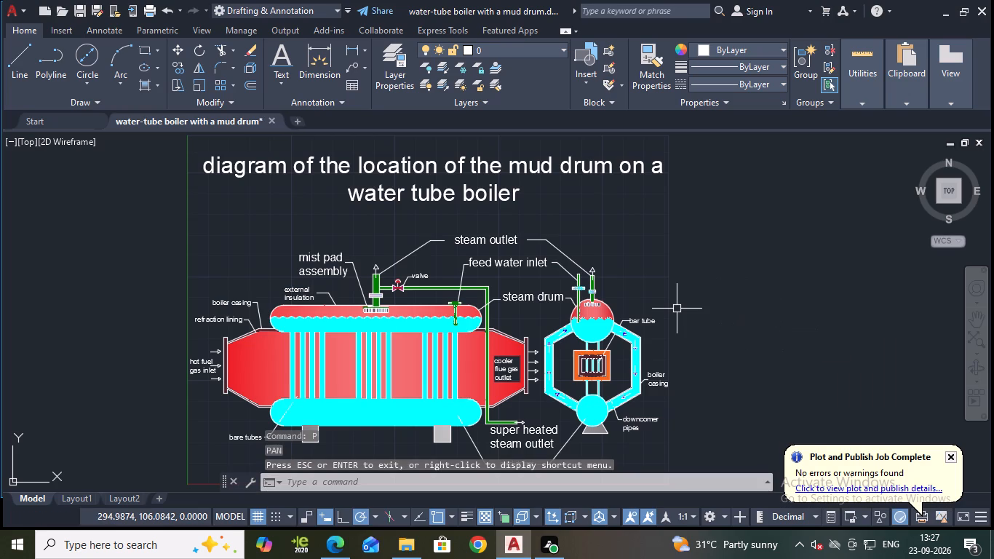
Start a plot using the DWG To PDF.pc3 plotter and ISO A4 (297.00 x 210.00 MM) paper.
{"action": "type", "text": "plot"}
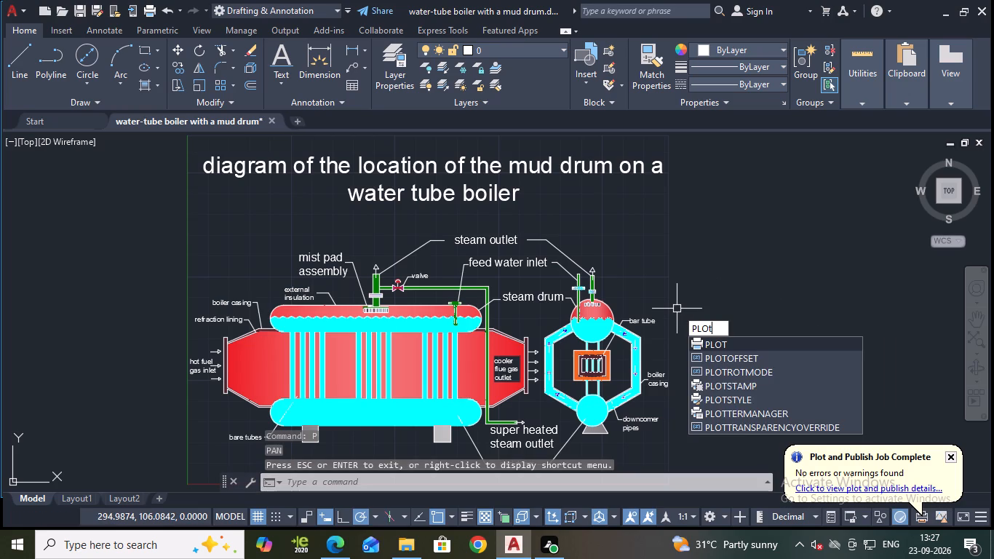
{"action": "left_click", "coordinate": [715, 341]}
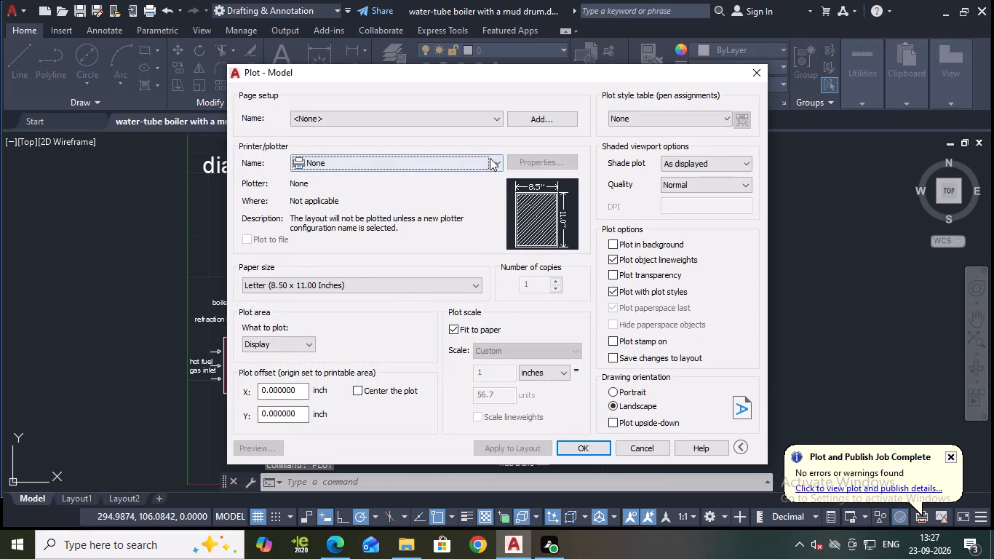
{"action": "left_click", "coordinate": [490, 158]}
{"action": "left_click", "coordinate": [357, 239]}
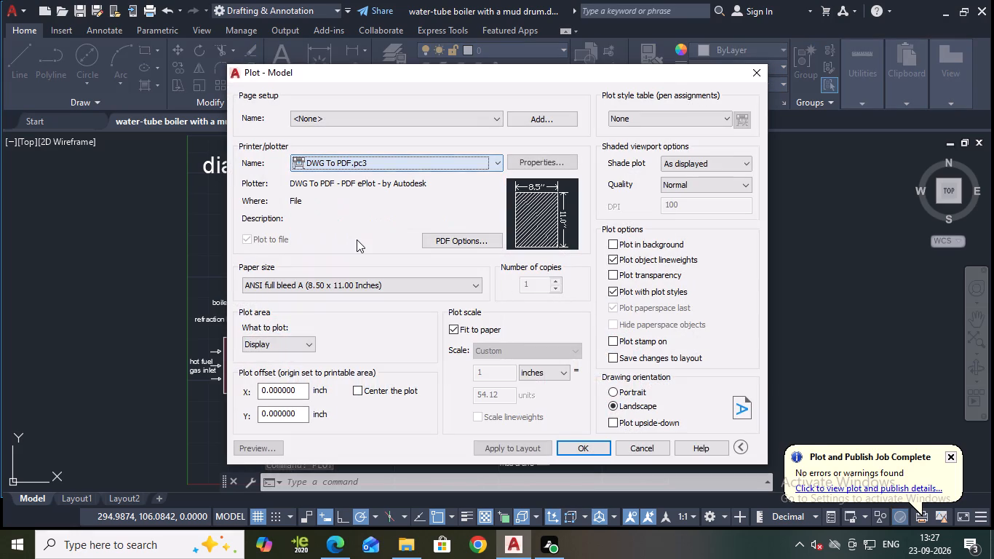
{"action": "left_click", "coordinate": [443, 288]}
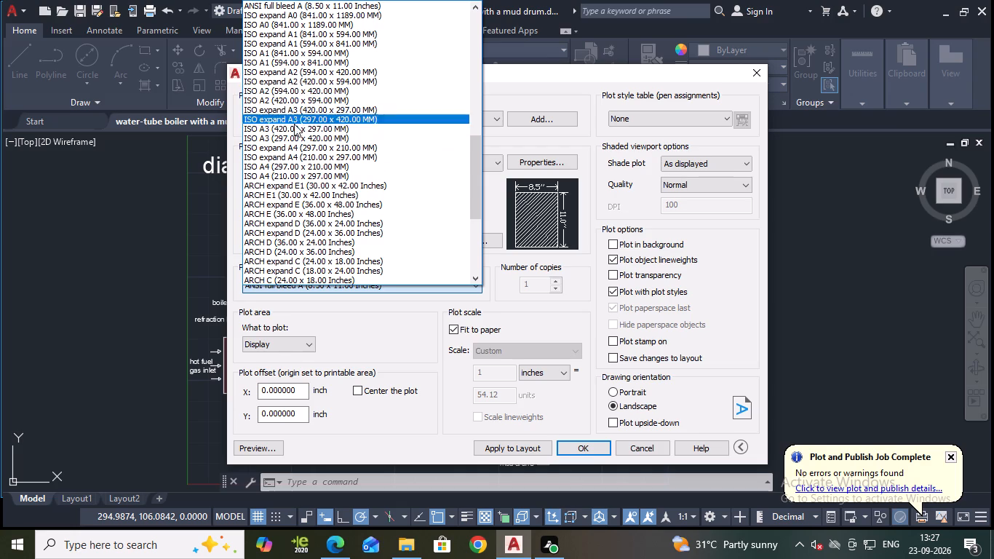
{"action": "left_click", "coordinate": [287, 165]}
Set the plot area to a window spanning the whole grid area, from its upper-left to its lower-right corner.
{"action": "left_click", "coordinate": [303, 345]}
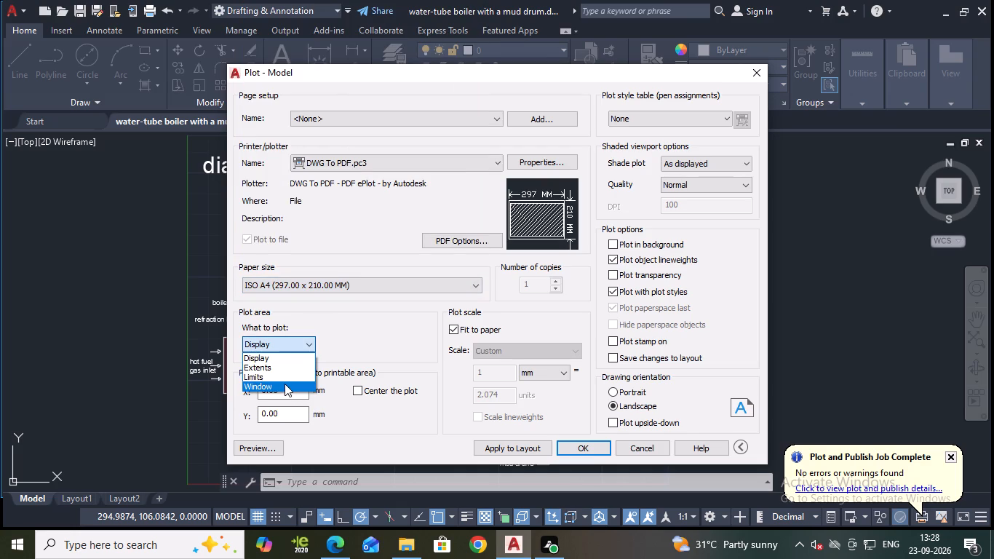
{"action": "left_click", "coordinate": [283, 384]}
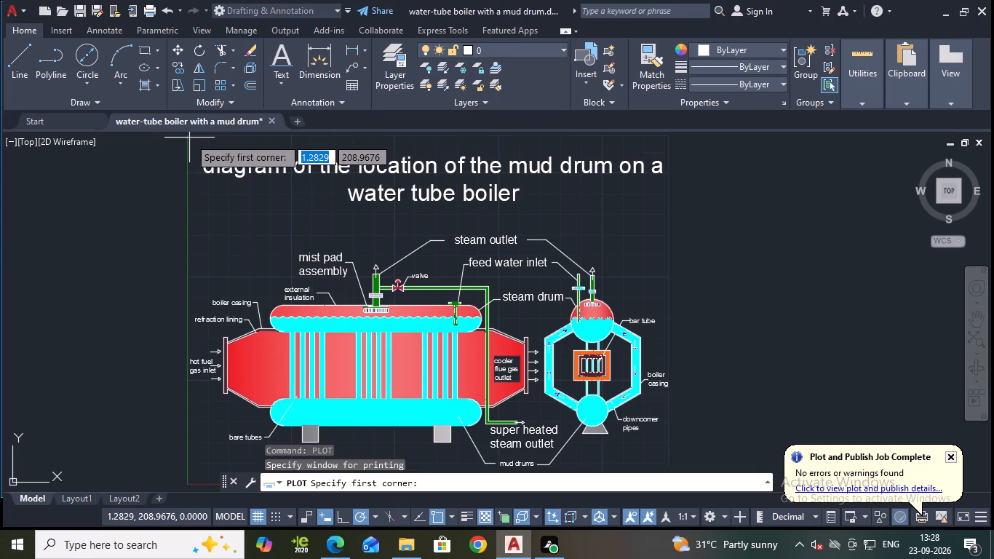
{"action": "middle_click_drag", "start_coordinate": [202, 151], "coordinate": [212, 167]}
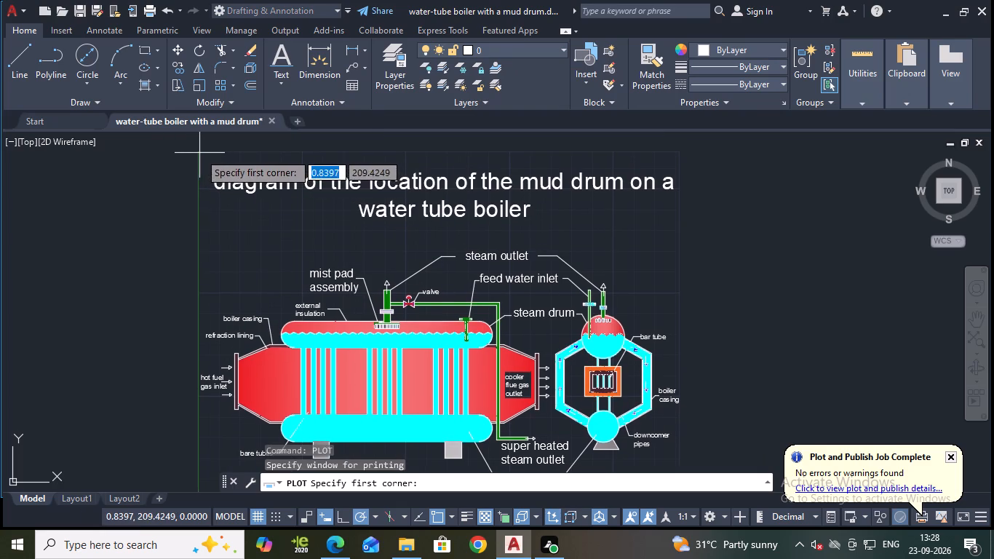
{"action": "left_click", "coordinate": [199, 153]}
{"action": "middle_click_drag", "start_coordinate": [688, 355], "coordinate": [672, 226]}
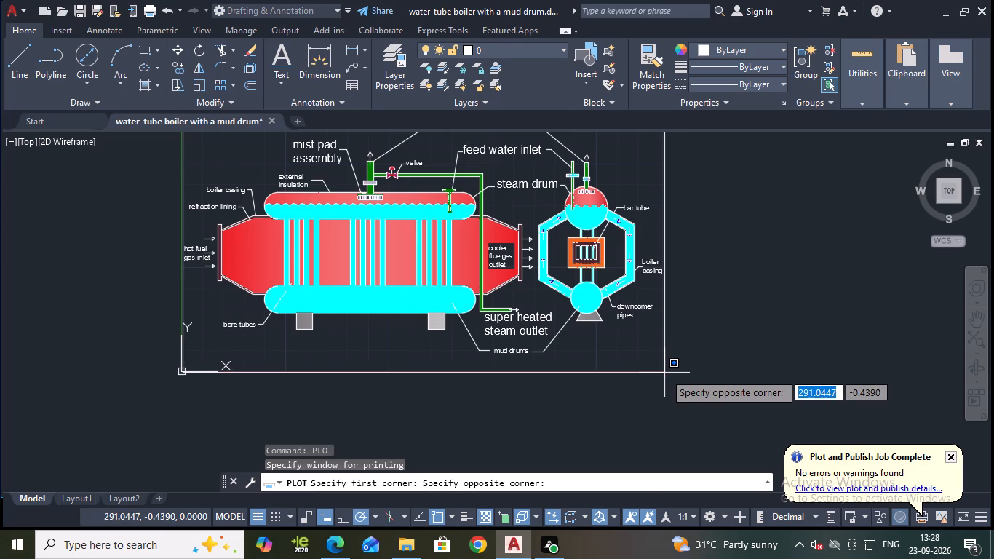
{"action": "left_click", "coordinate": [664, 373]}
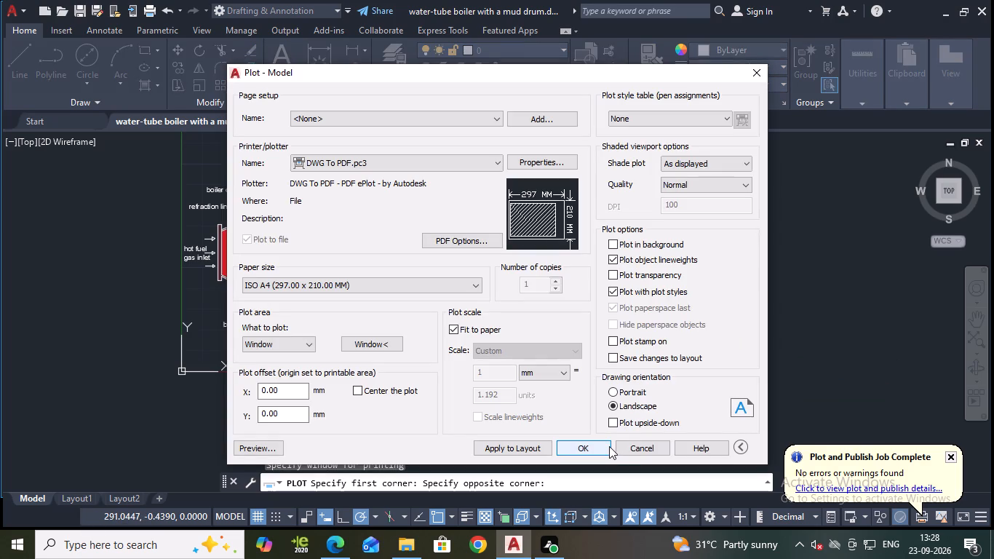
Plot the drawing to "water-tube boiler with a mud drum-Model.pdf" in the Documents folder.
{"action": "left_click", "coordinate": [609, 446]}
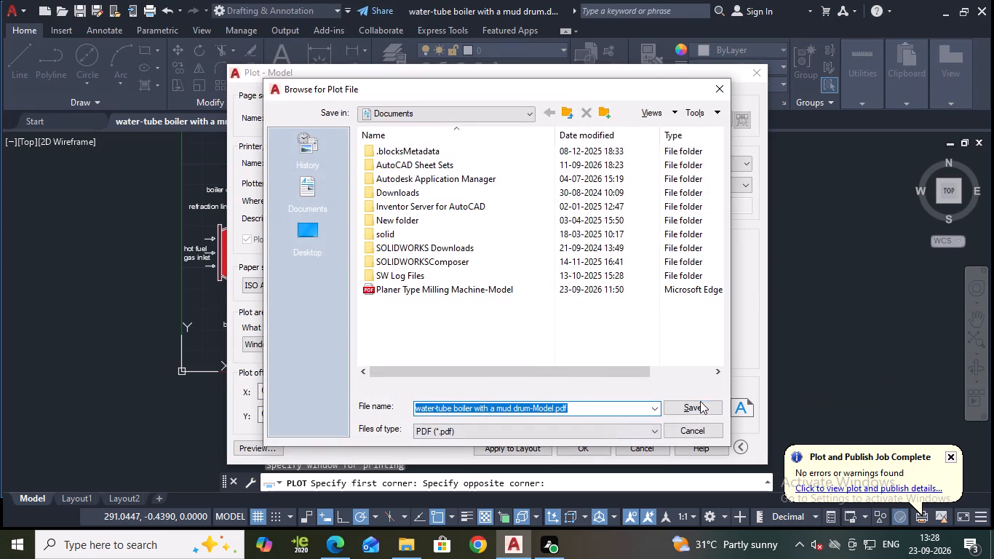
{"action": "left_click", "coordinate": [697, 405]}
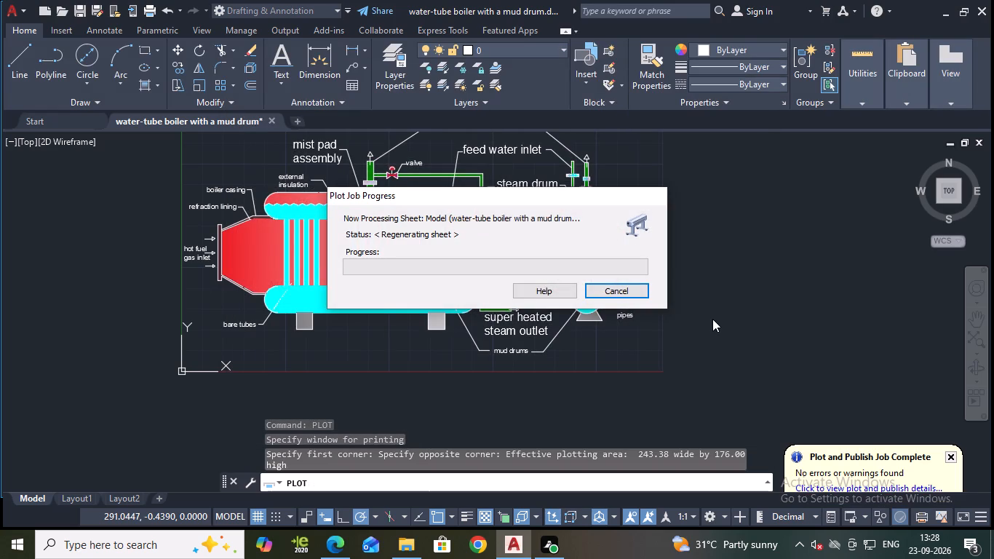